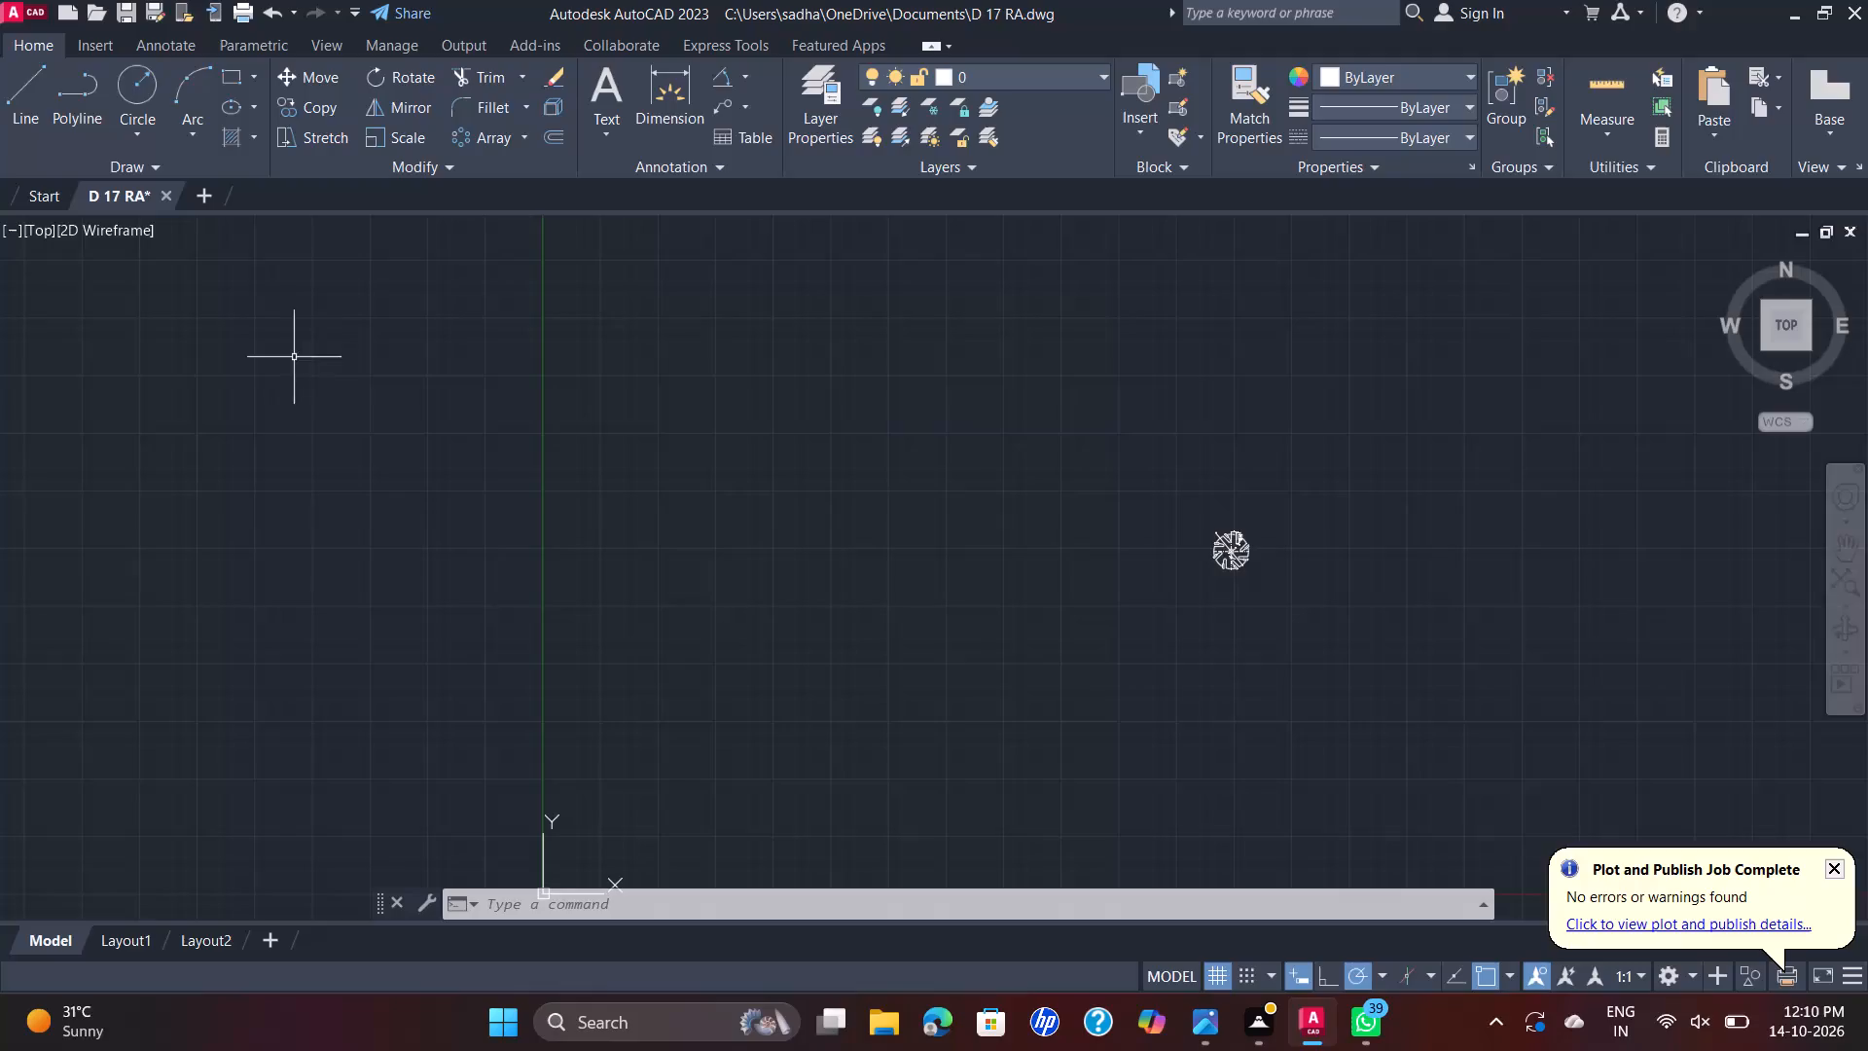
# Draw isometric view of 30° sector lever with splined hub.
# Close the D 17 RA drawing without saving its changes.
pyautogui.click(165, 199)
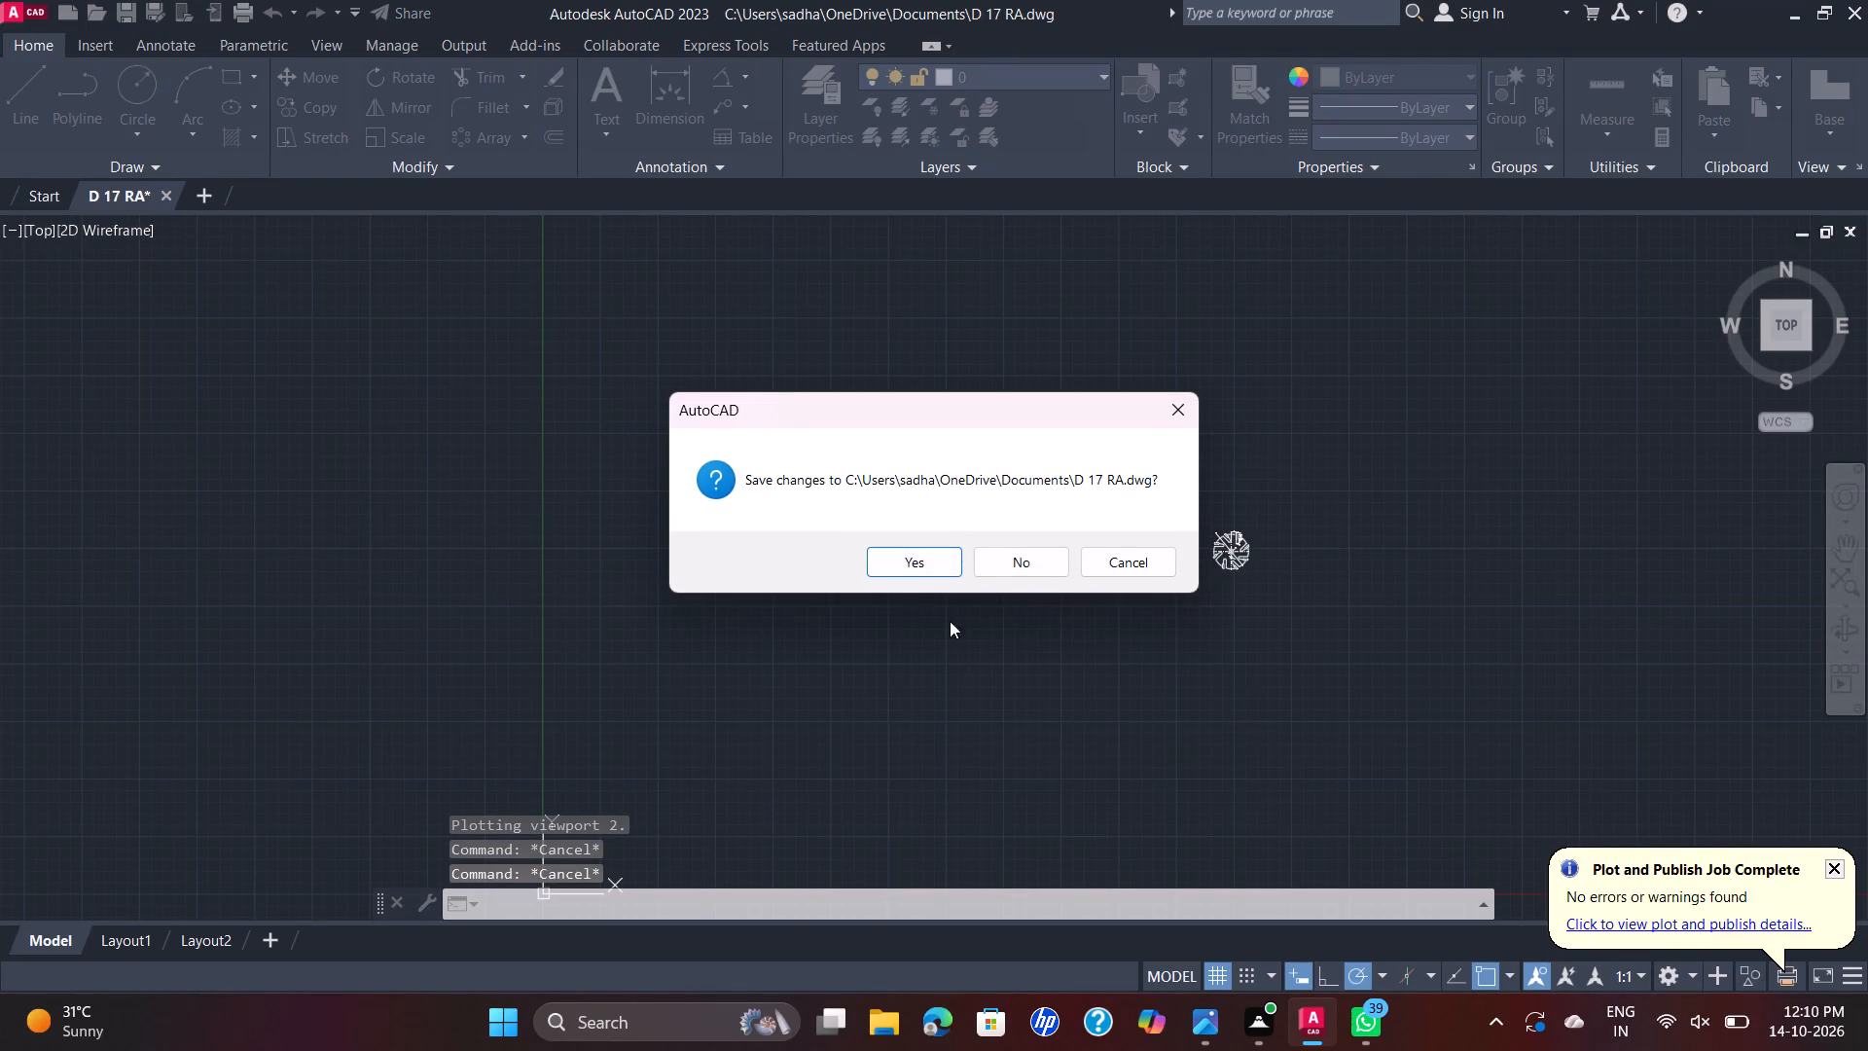
pyautogui.click(1011, 544)
pyautogui.click(1013, 556)
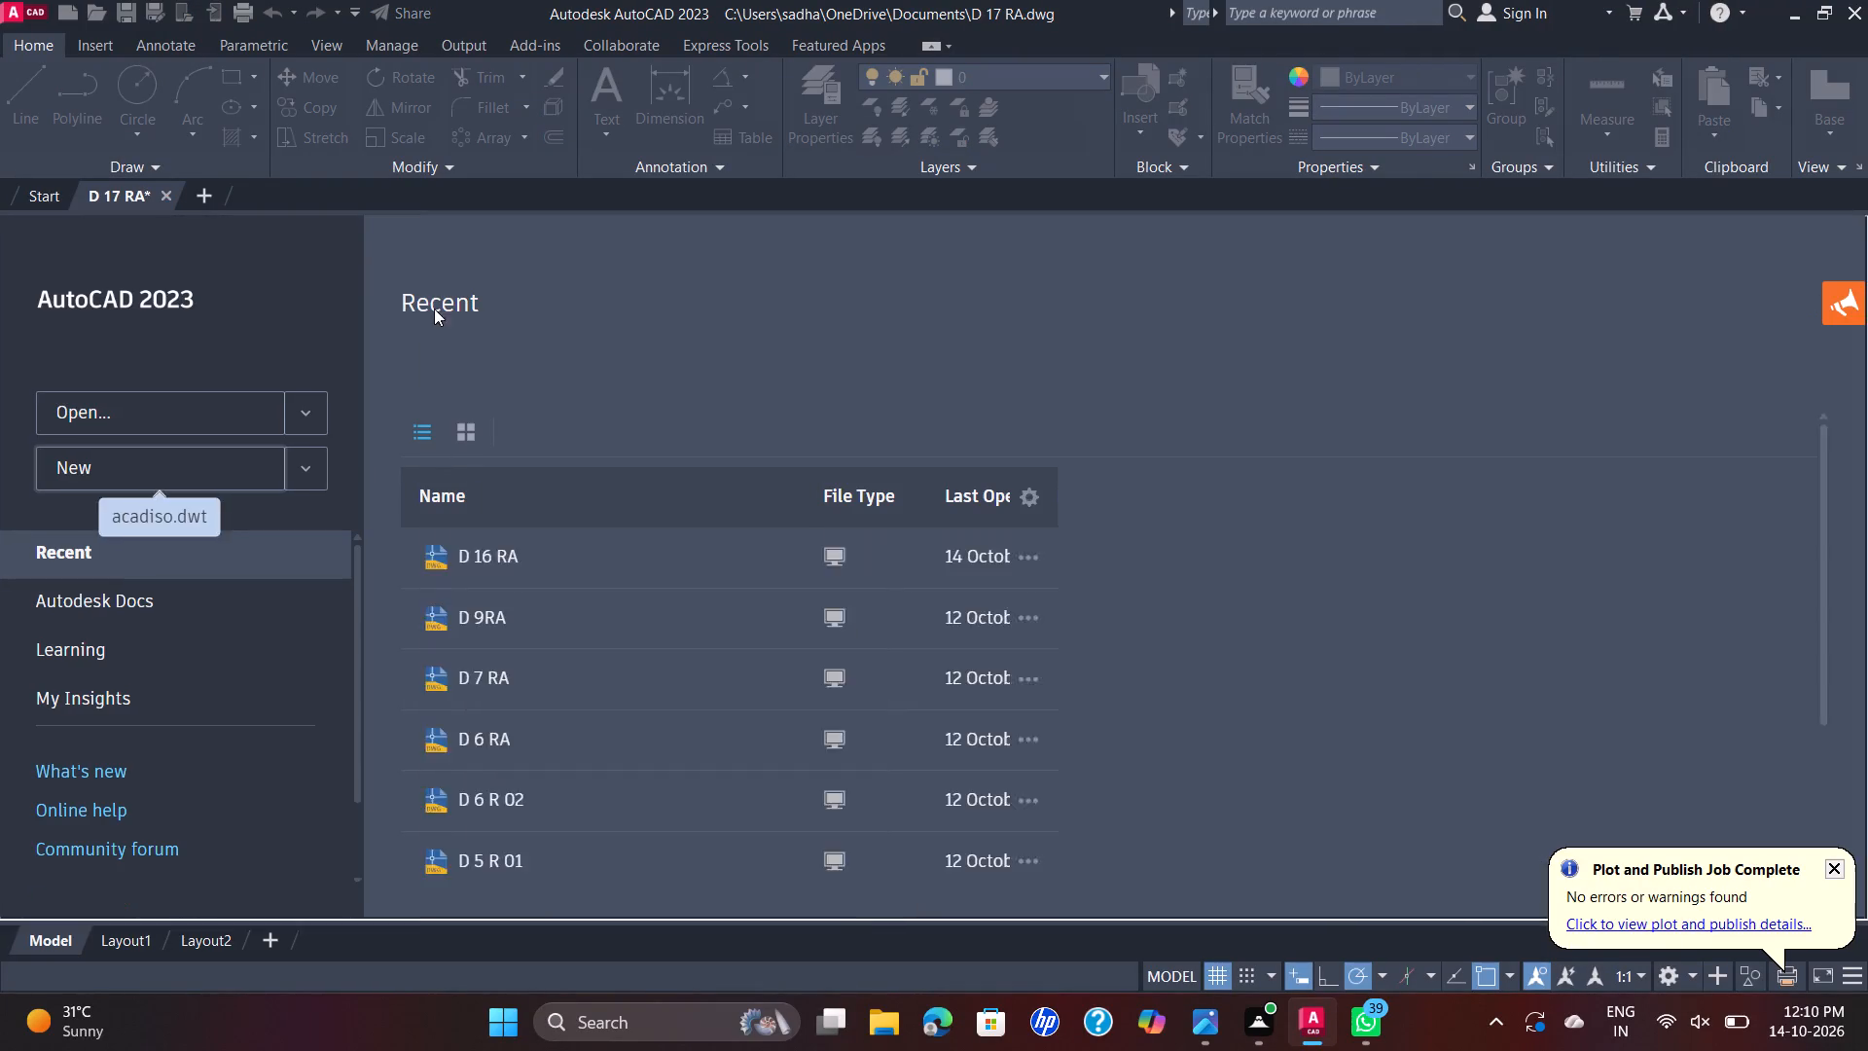
# Start a new drawing from the acadiso.dwt template.
pyautogui.click(205, 457)
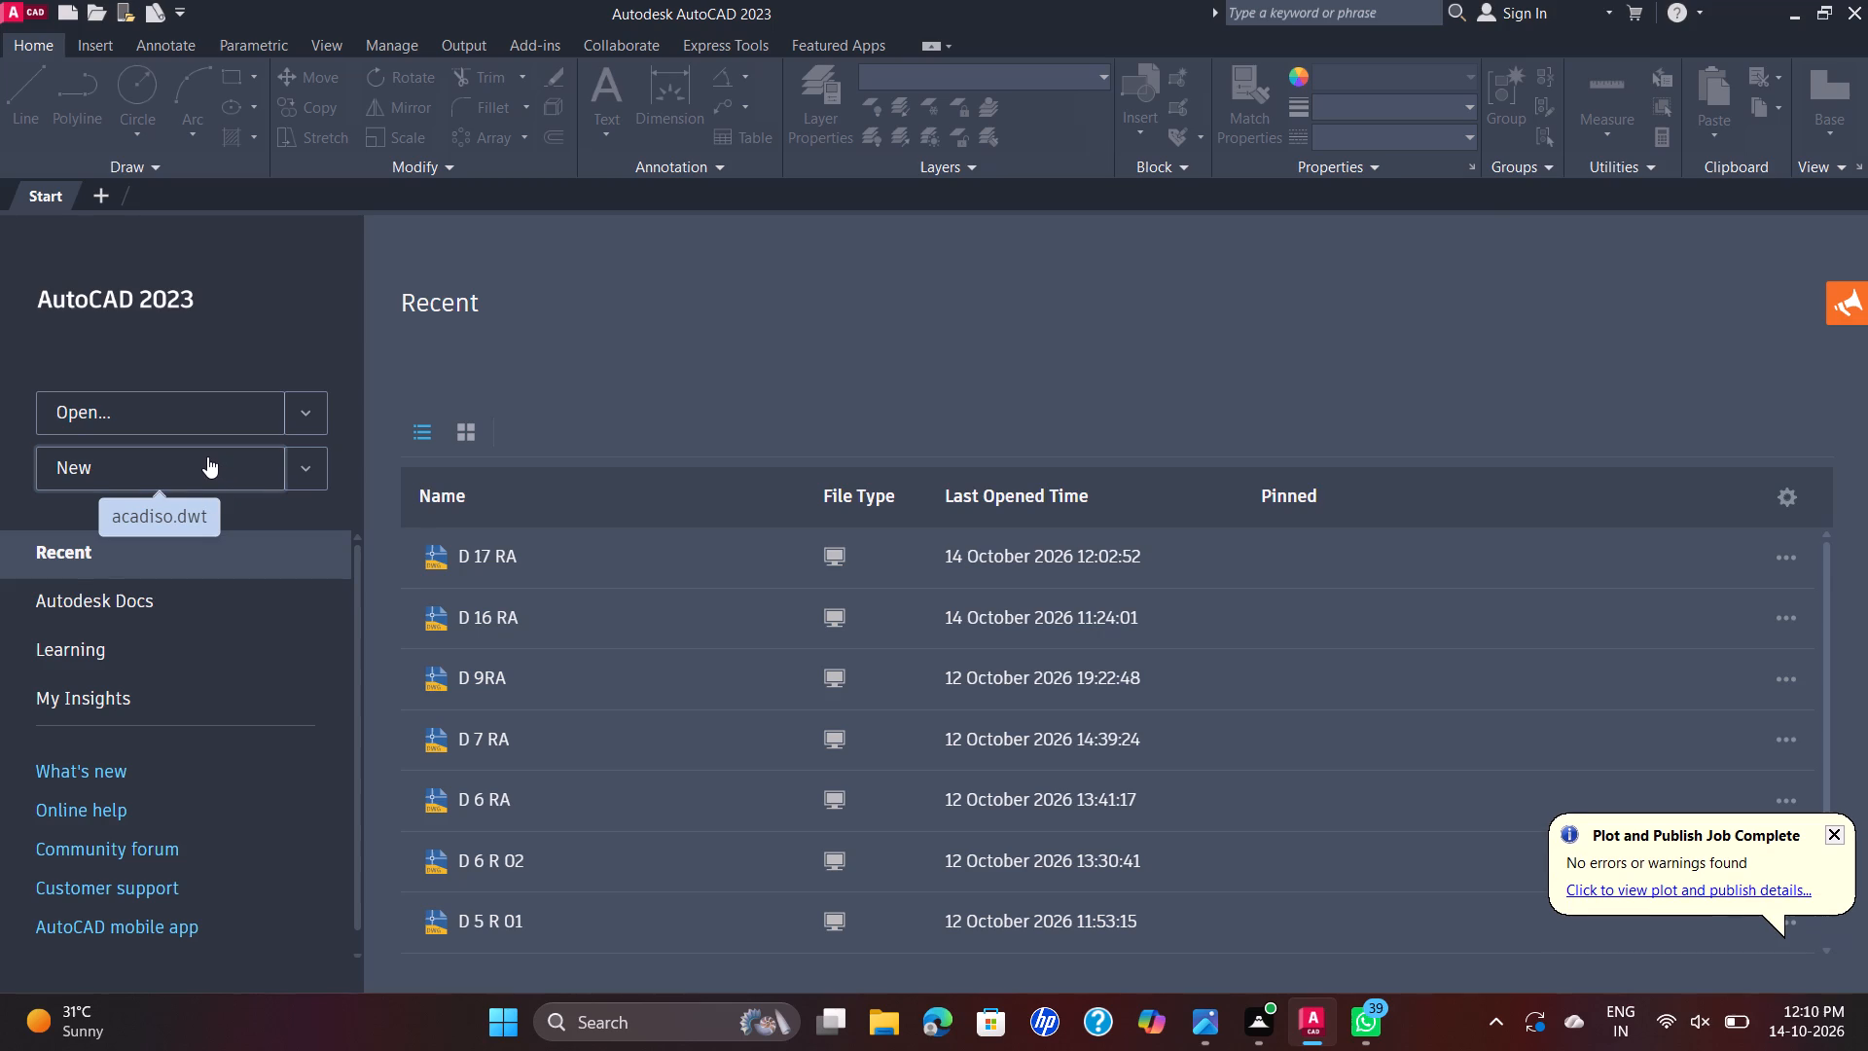
pyautogui.press('space')
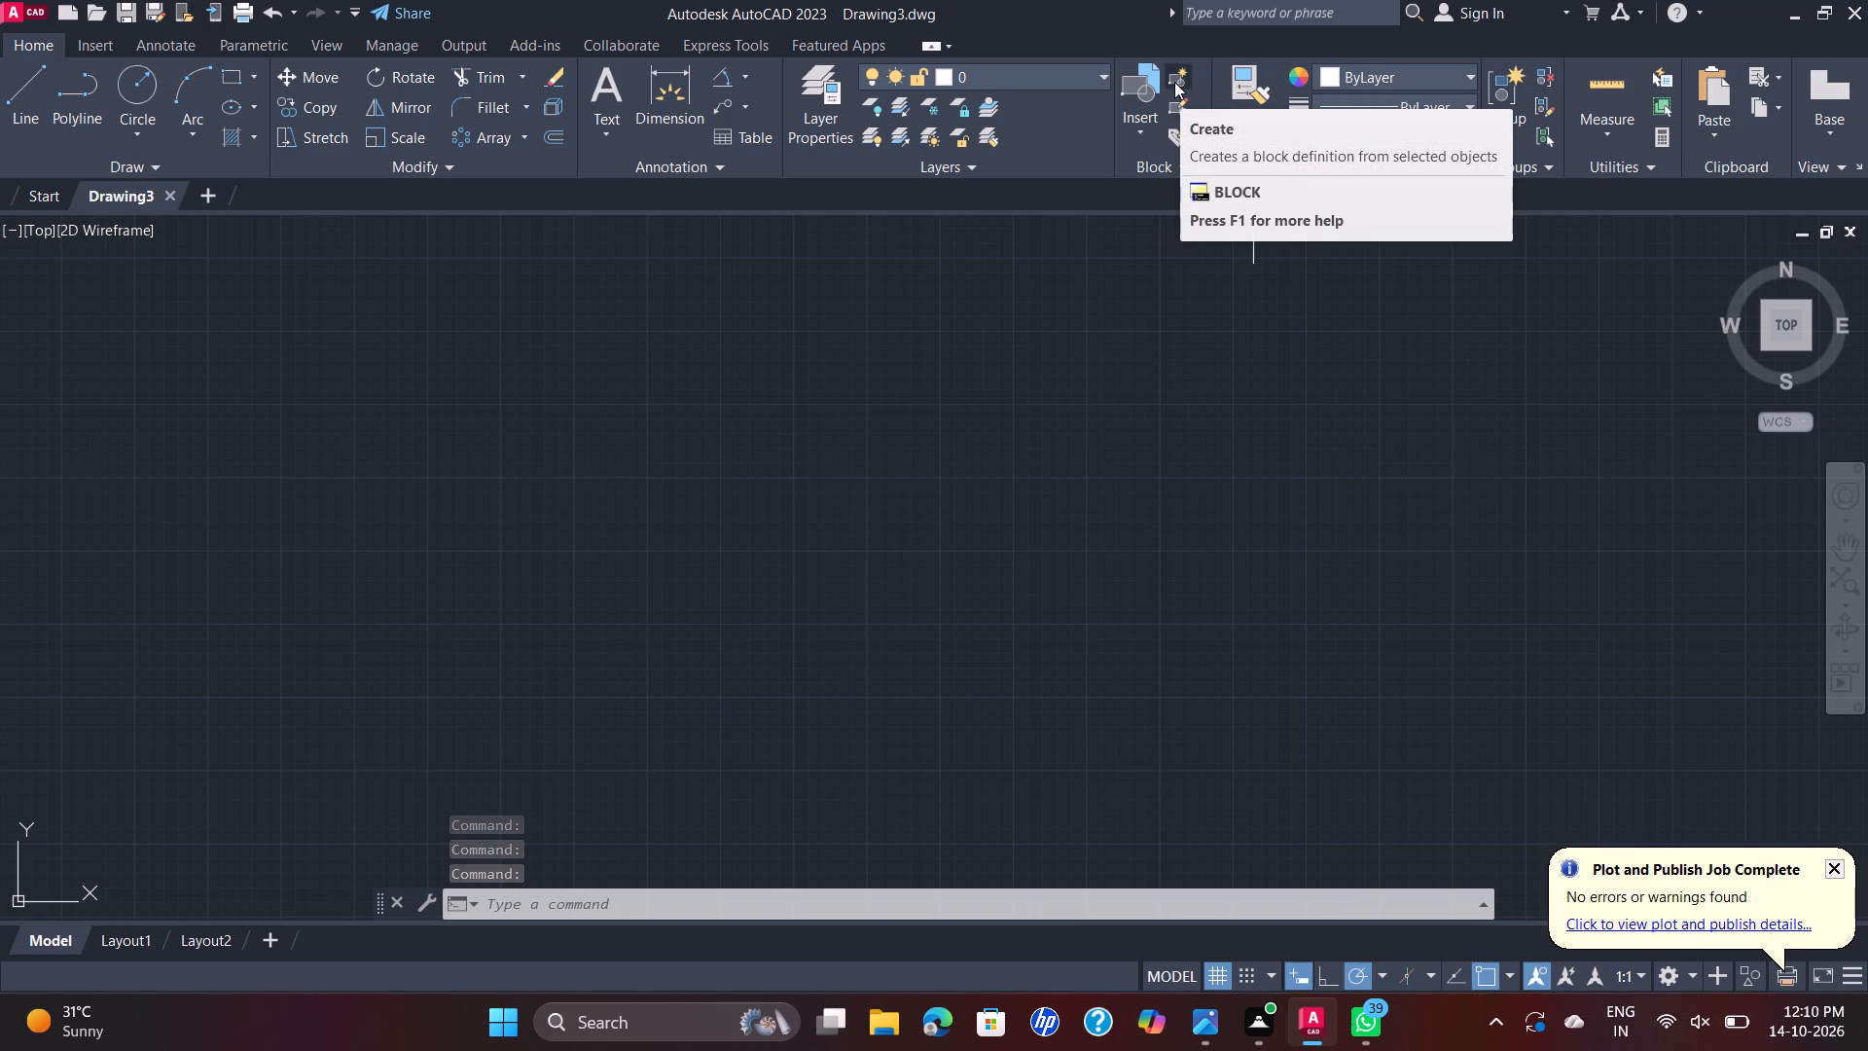
# Configure the drawing units with a length precision of 0.00.
pyautogui.write('UN')
pyautogui.press('Return')
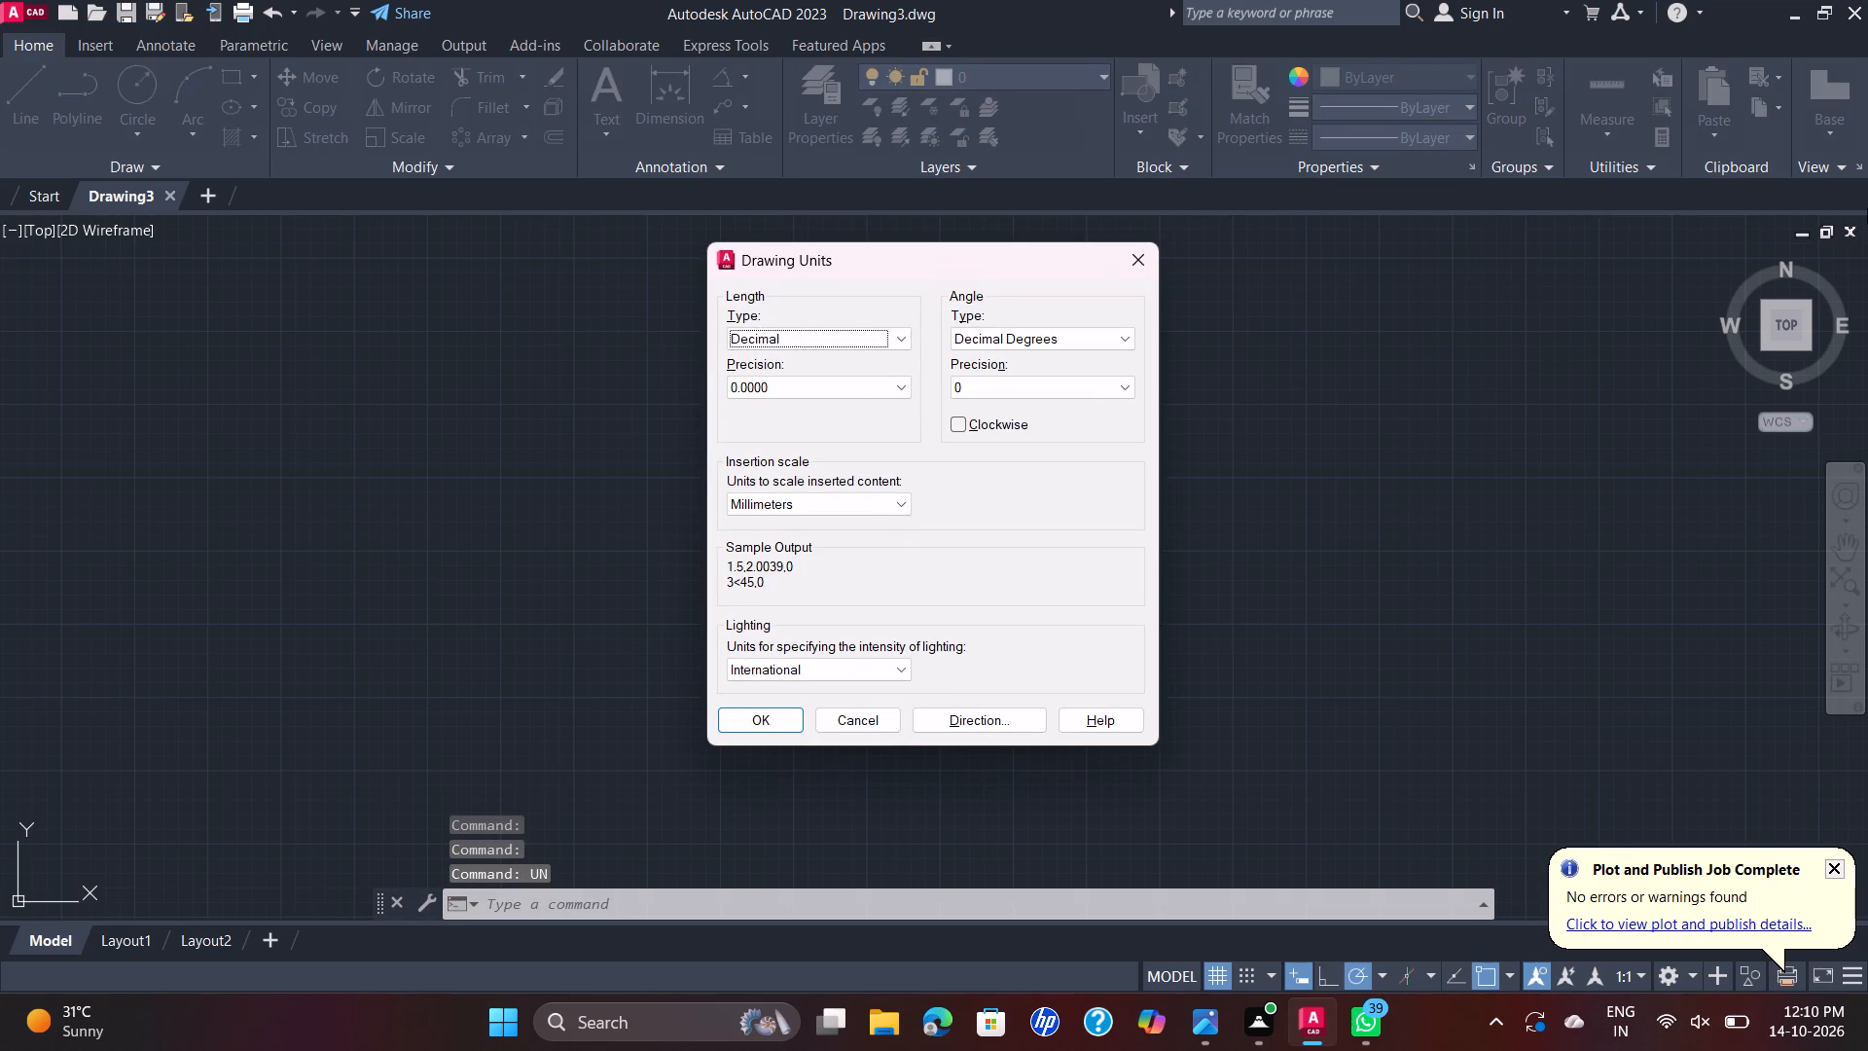
pyautogui.click(907, 381)
pyautogui.click(820, 443)
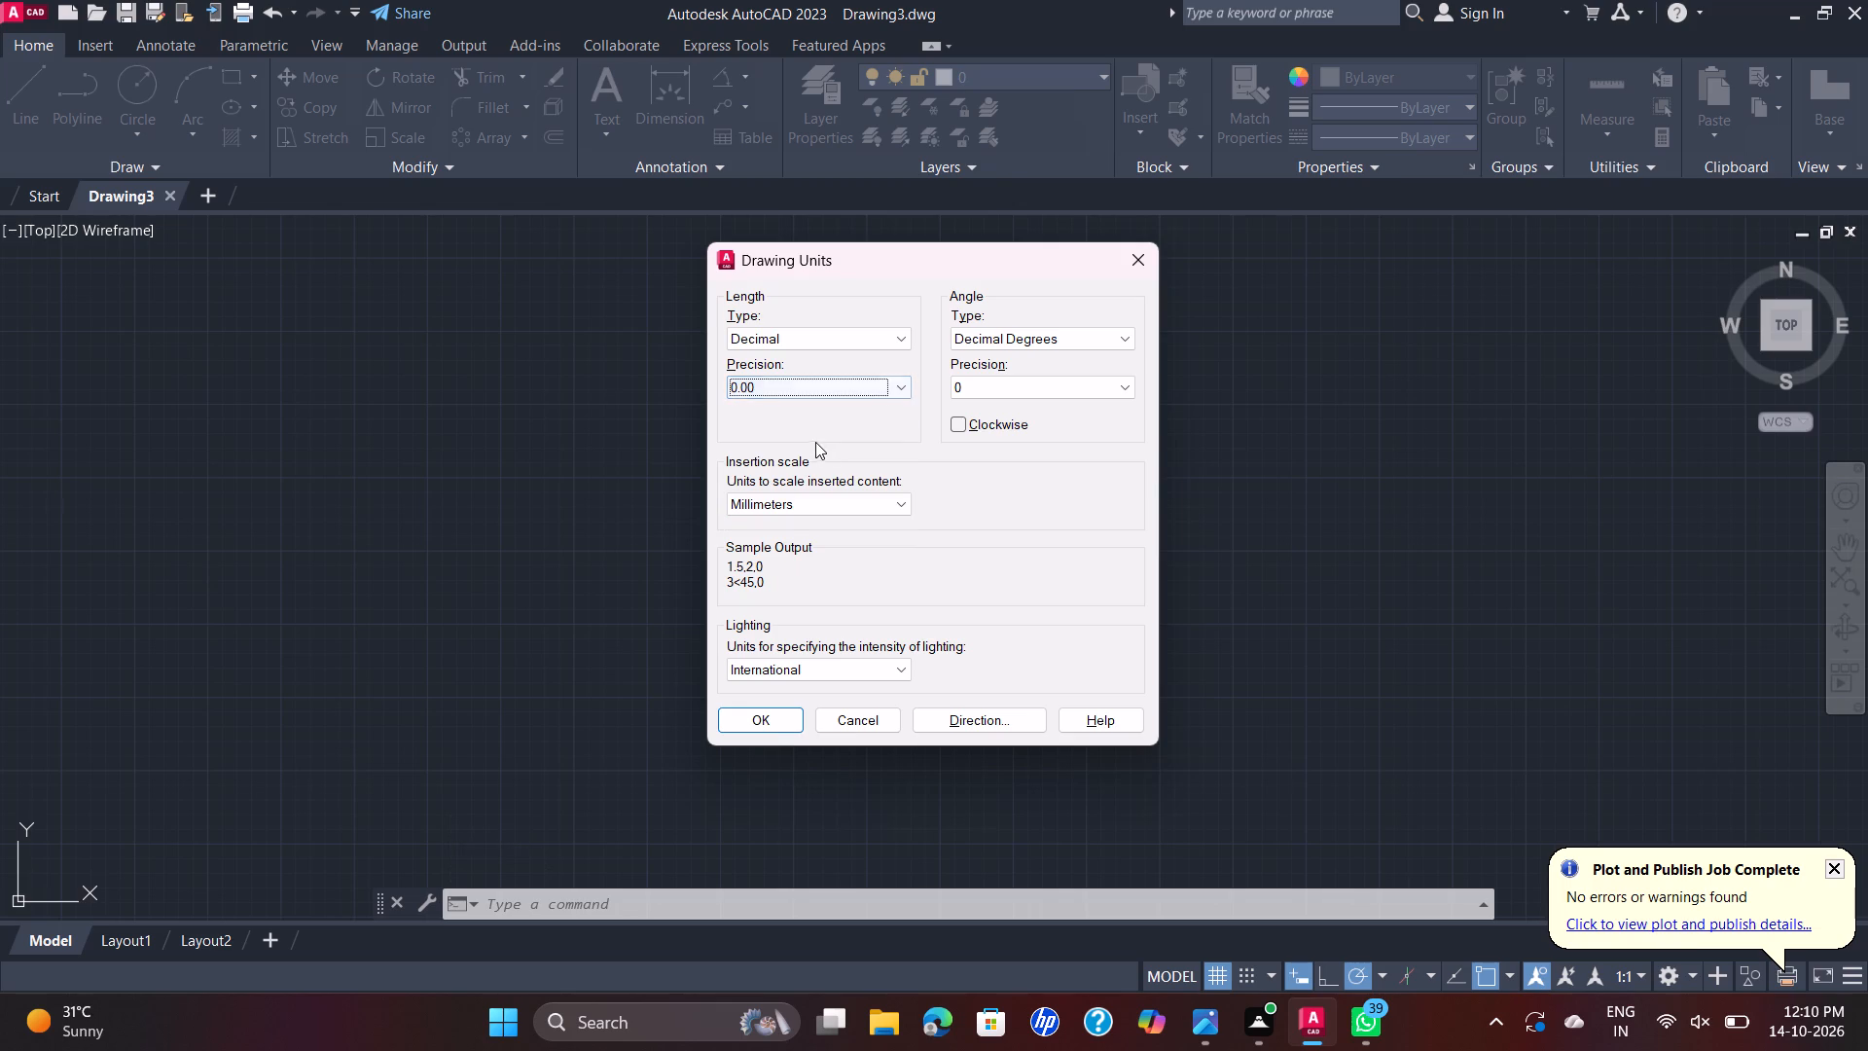
pyautogui.click(780, 717)
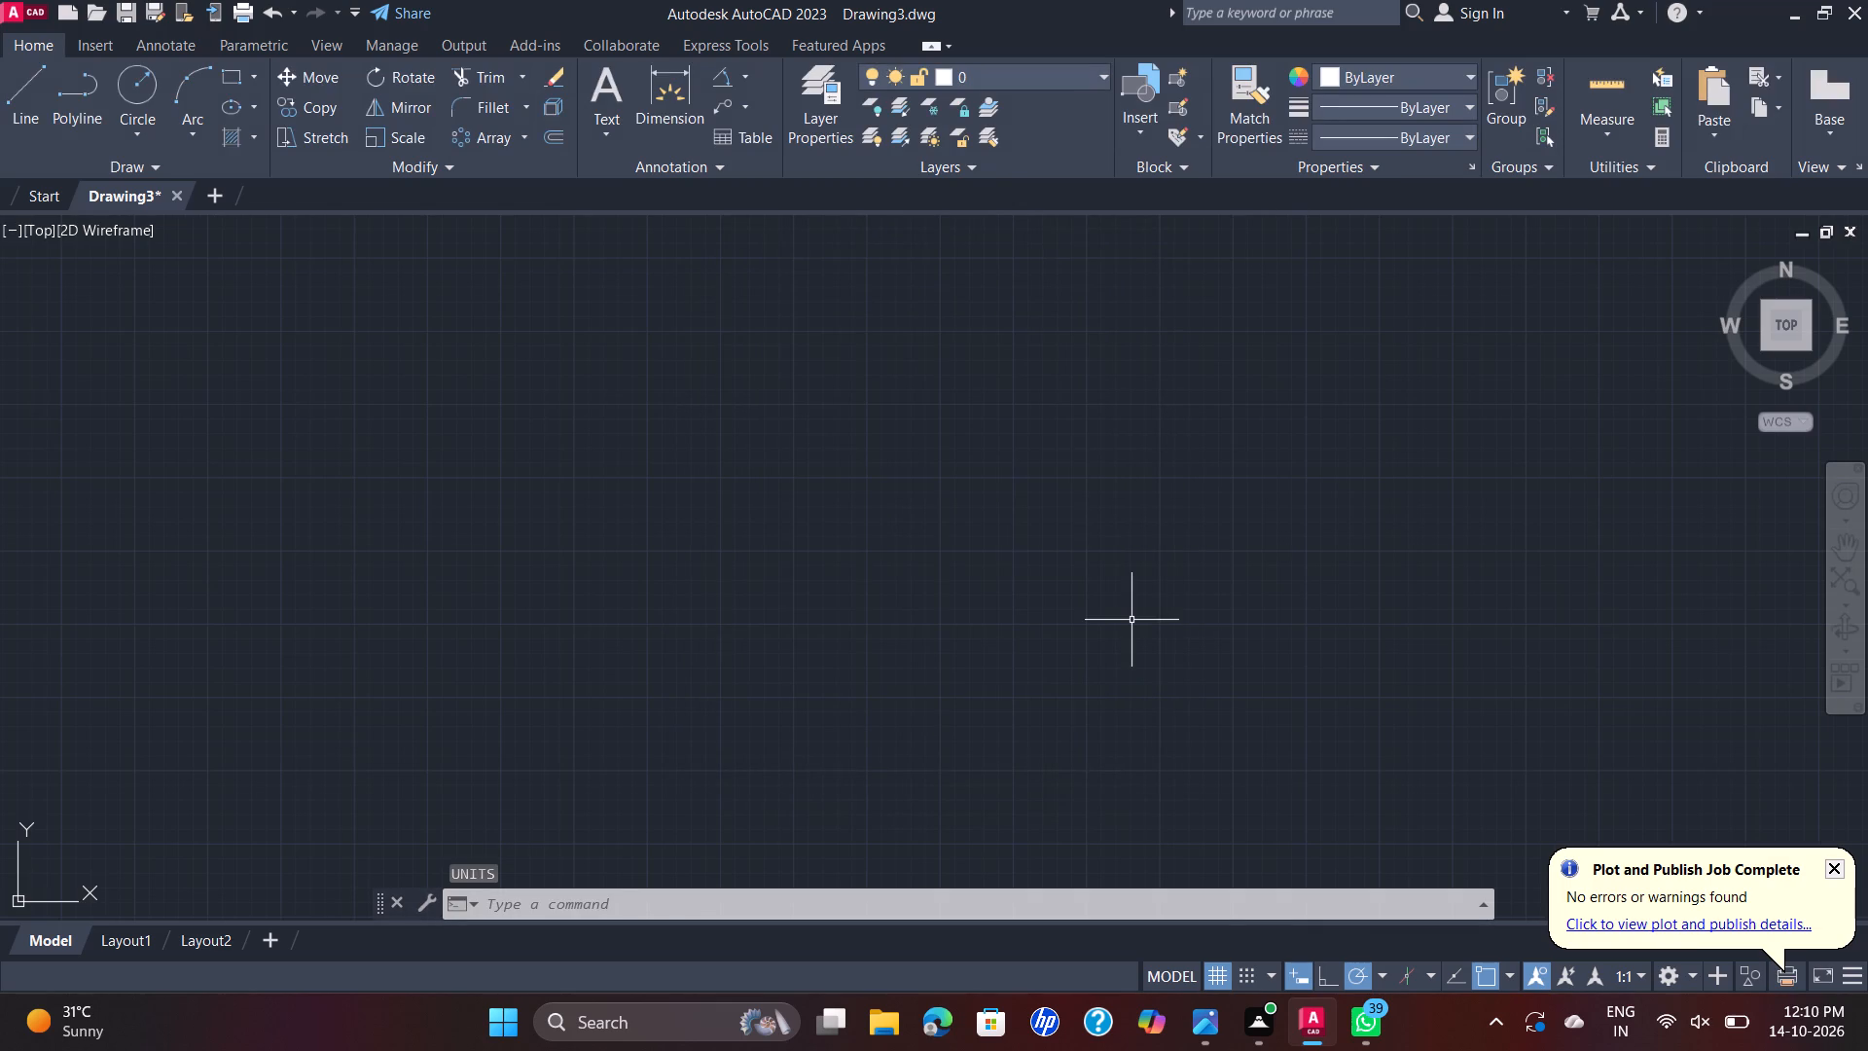
# Set the model space limits from lower-left corner 0,0 to upper-right corner 200,200.
pyautogui.write('LI')
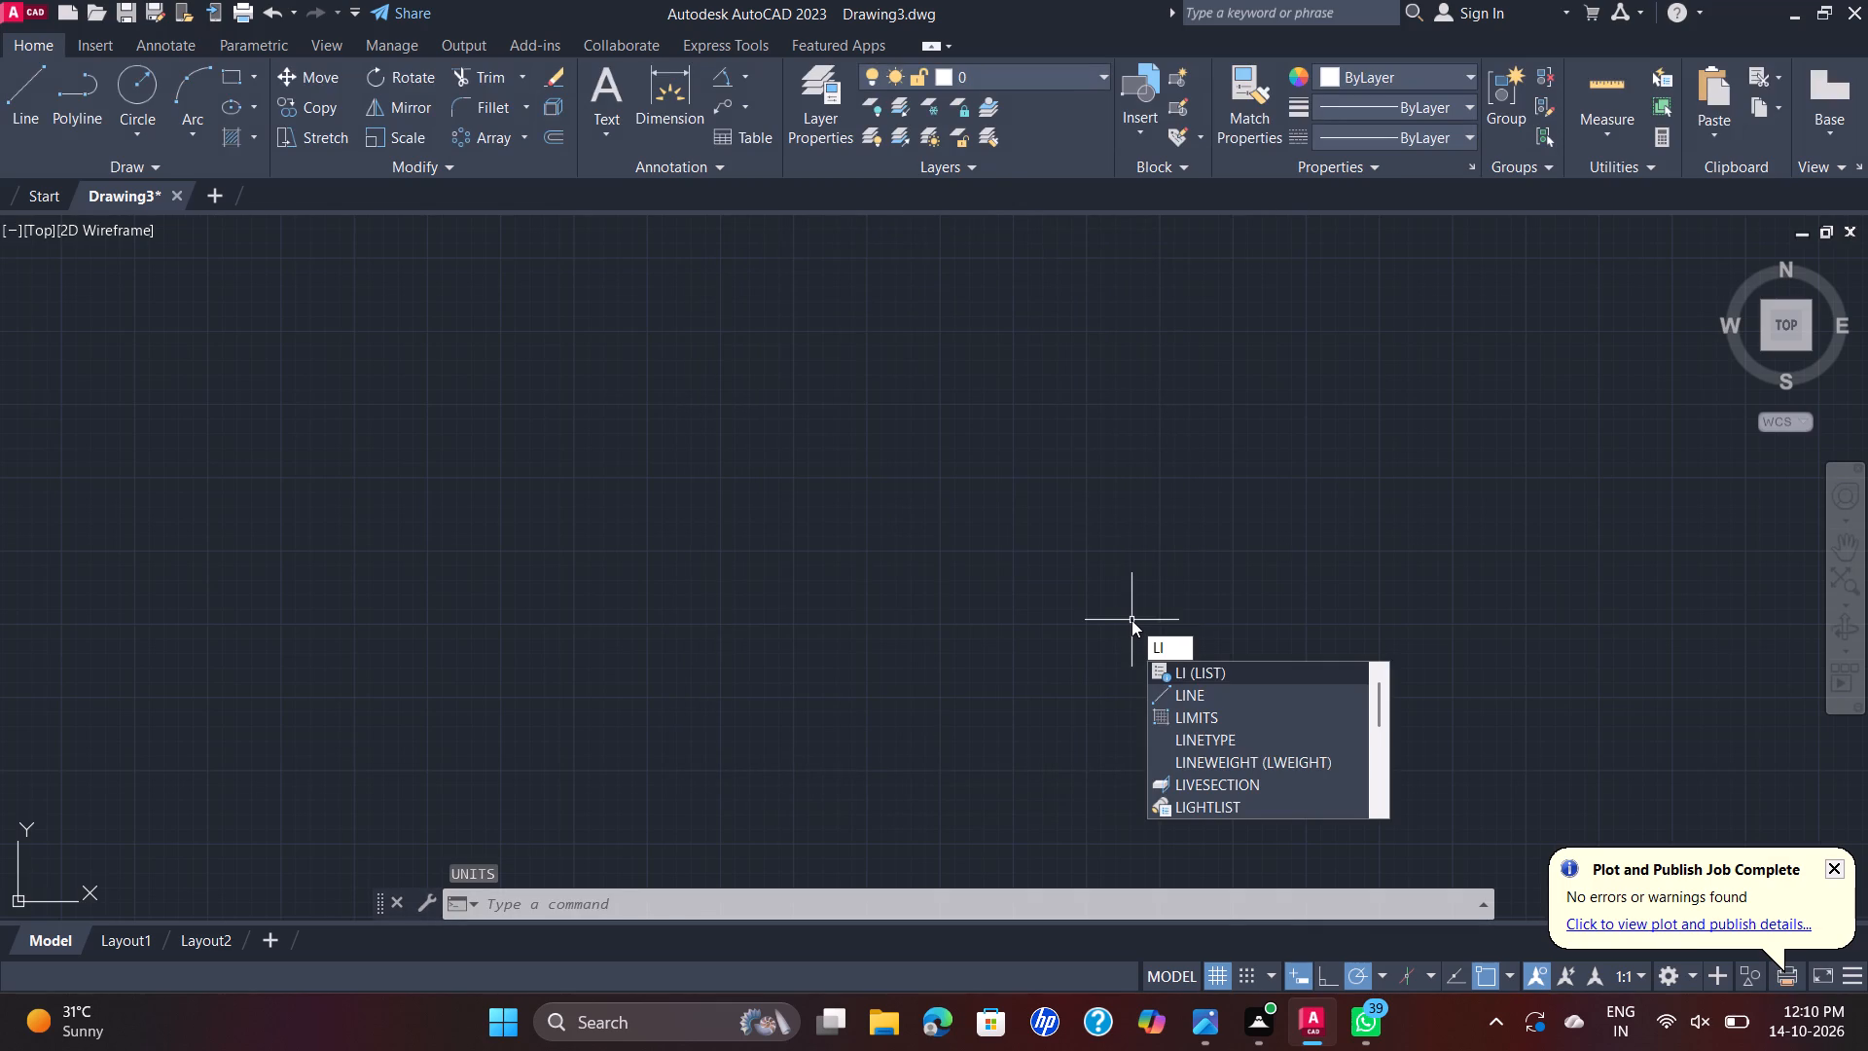
pyautogui.press('m')
pyautogui.press('Return')
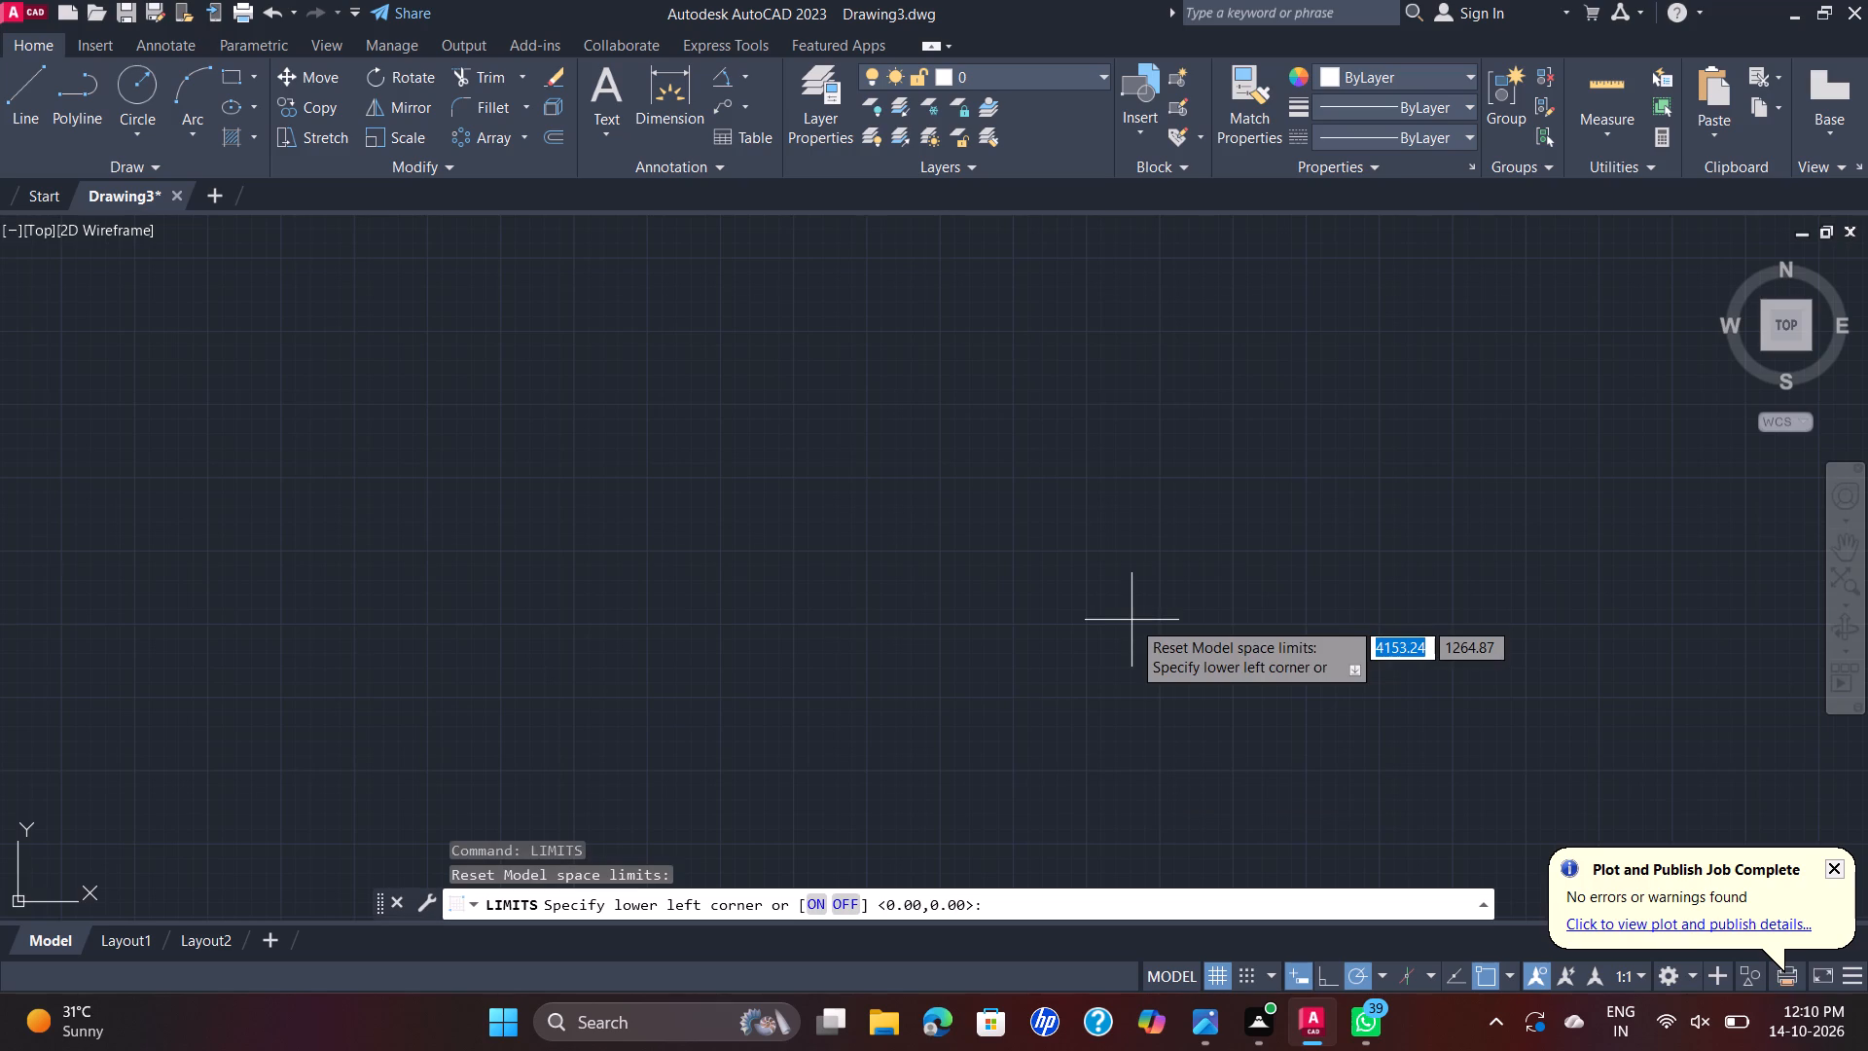
pyautogui.press('0')
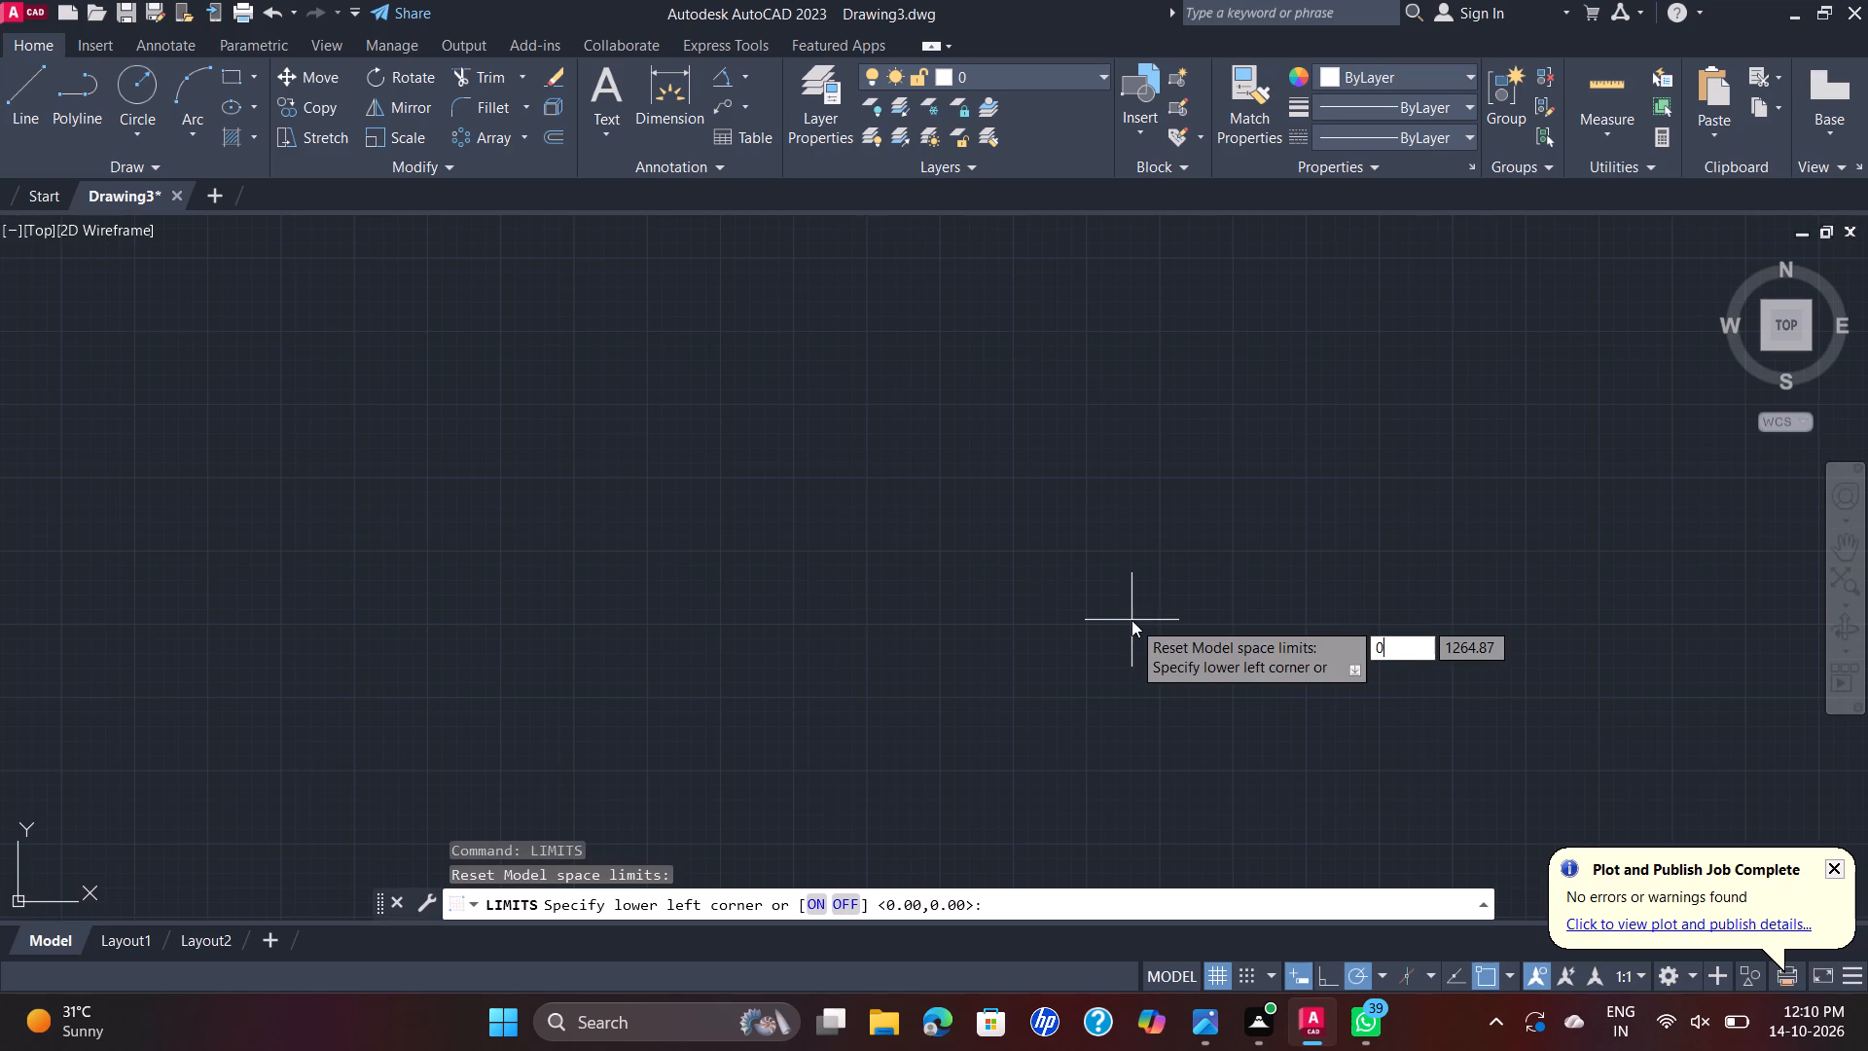
pyautogui.write(',0')
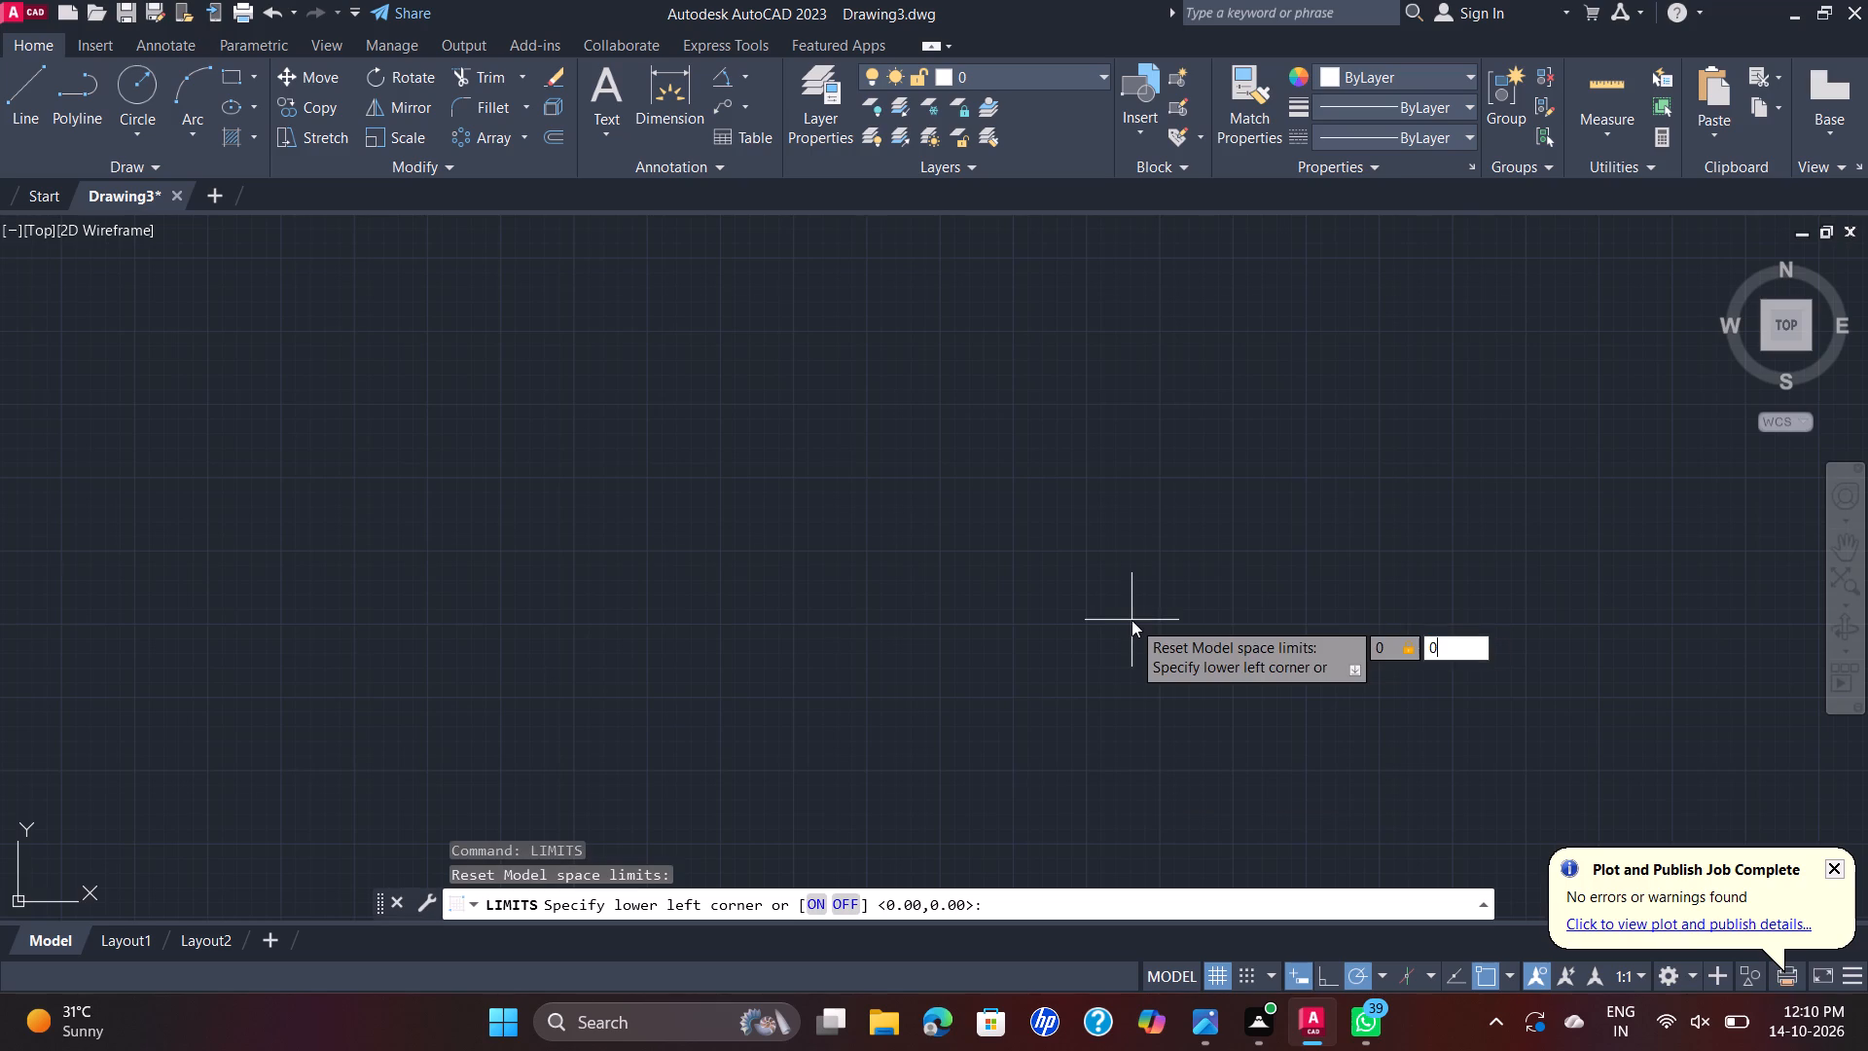
pyautogui.press('Return')
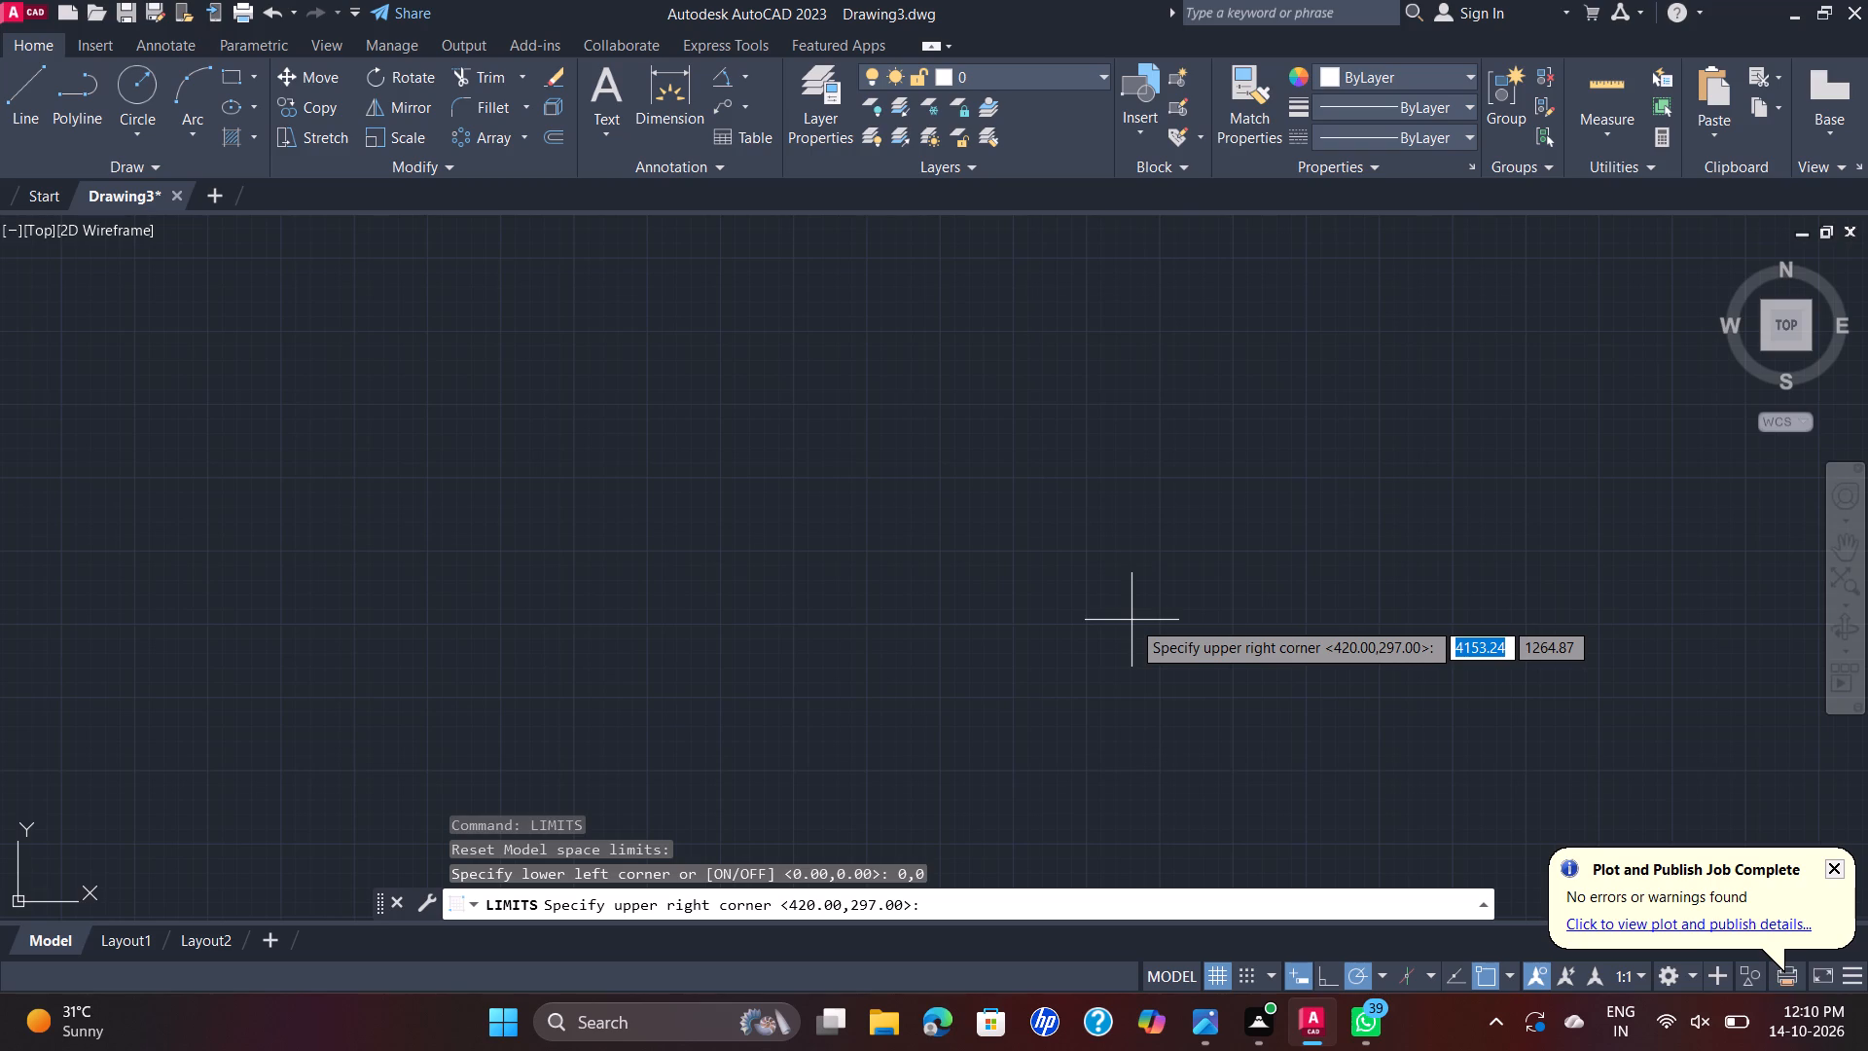
pyautogui.write('20')
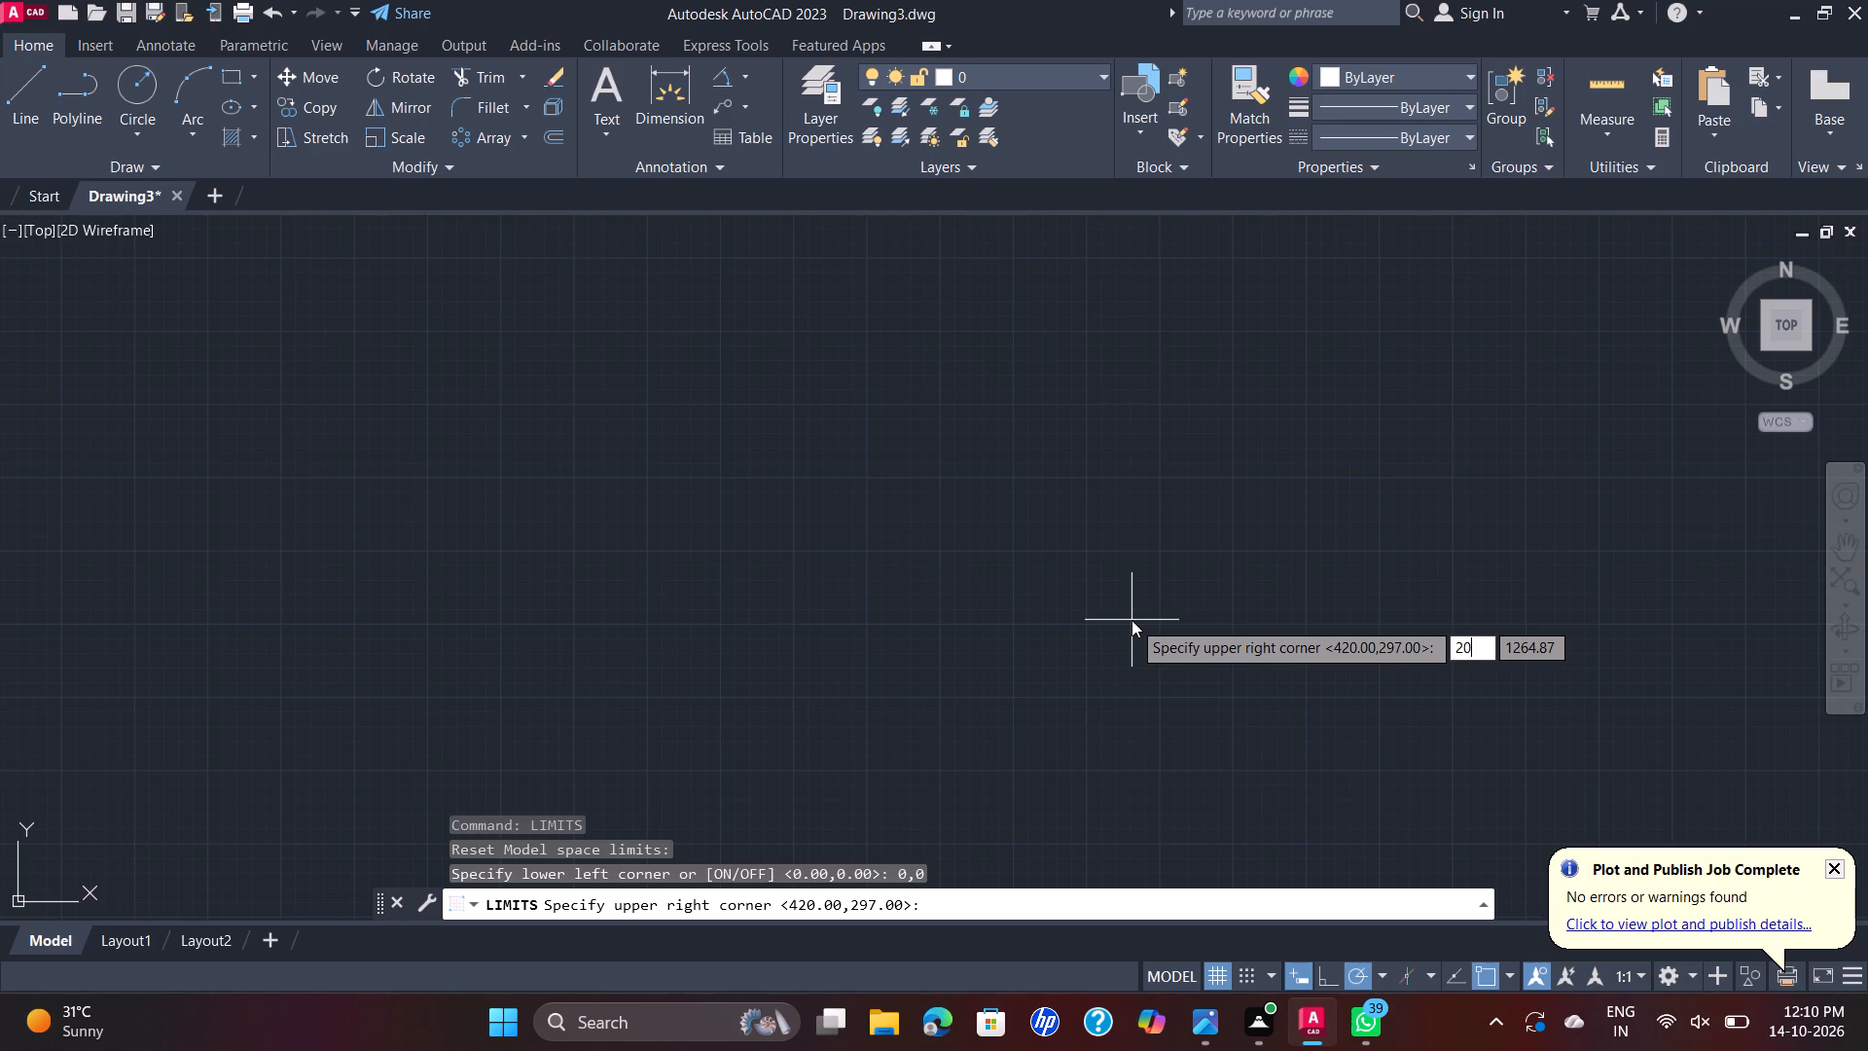
pyautogui.press('0')
pyautogui.write(',200')
pyautogui.press('Return')
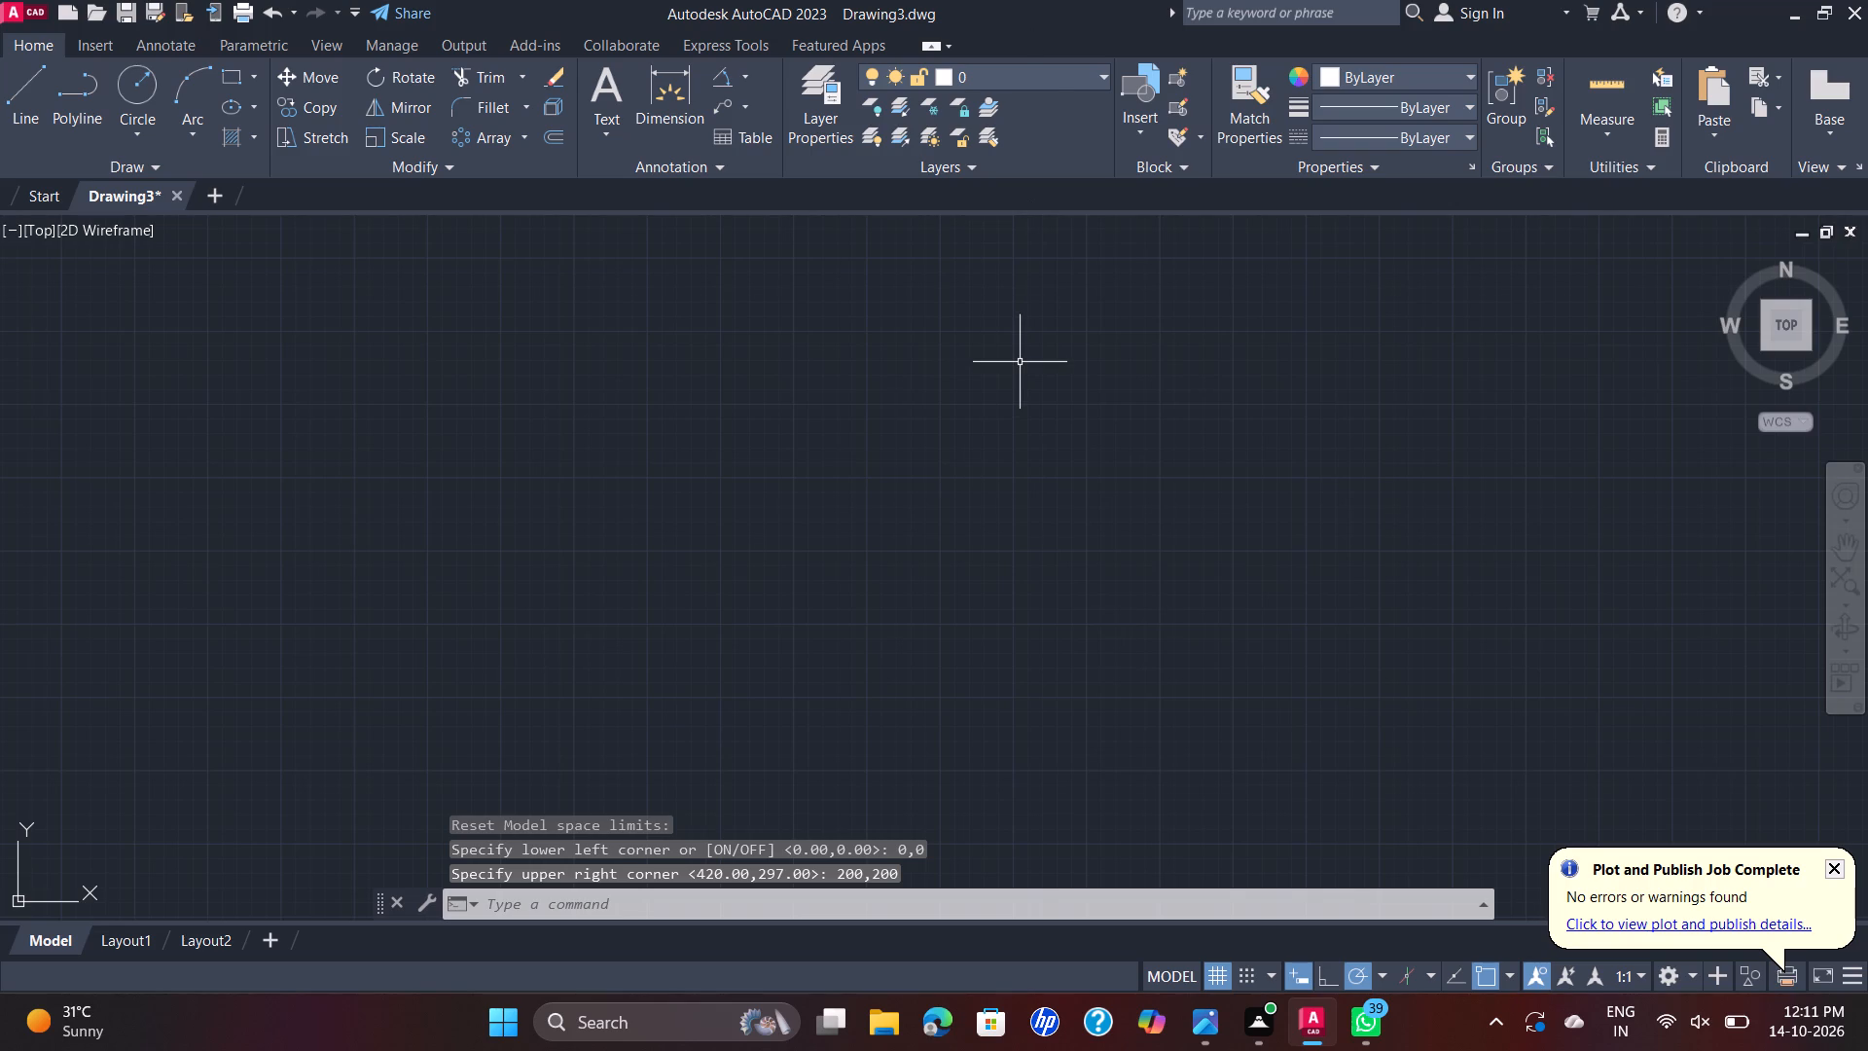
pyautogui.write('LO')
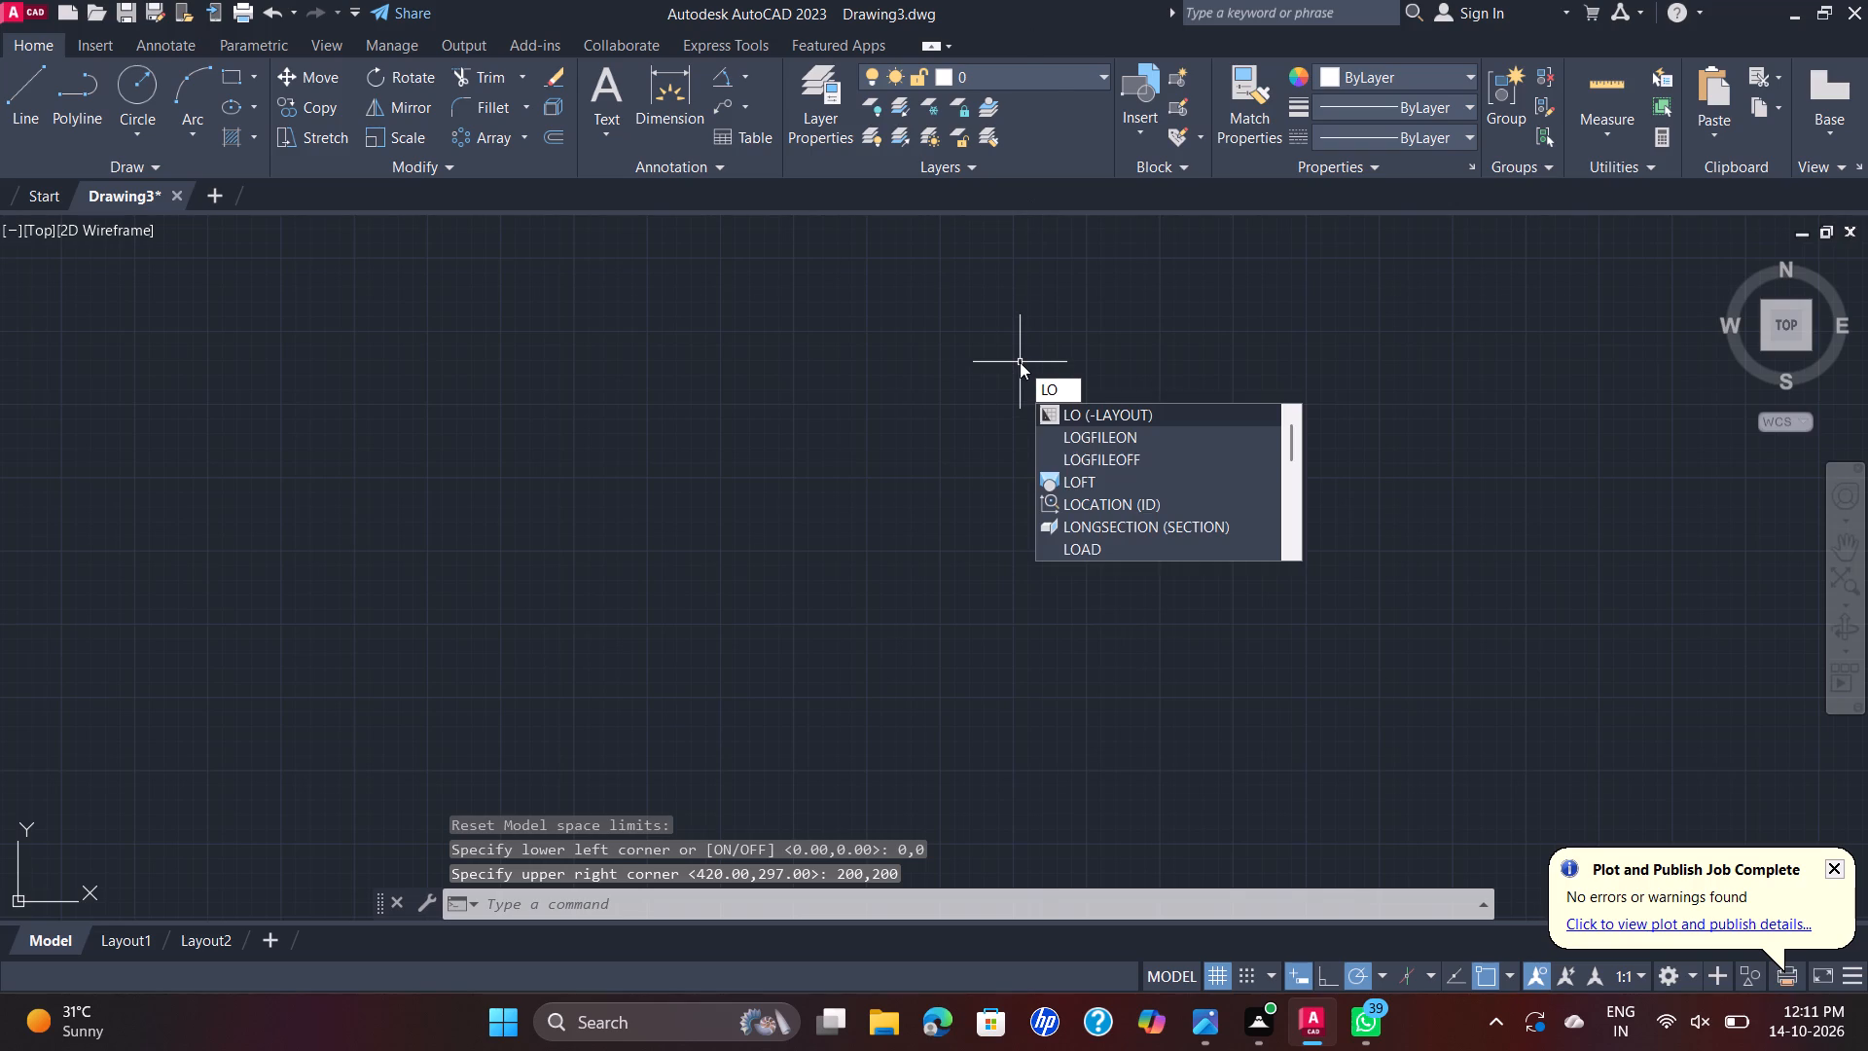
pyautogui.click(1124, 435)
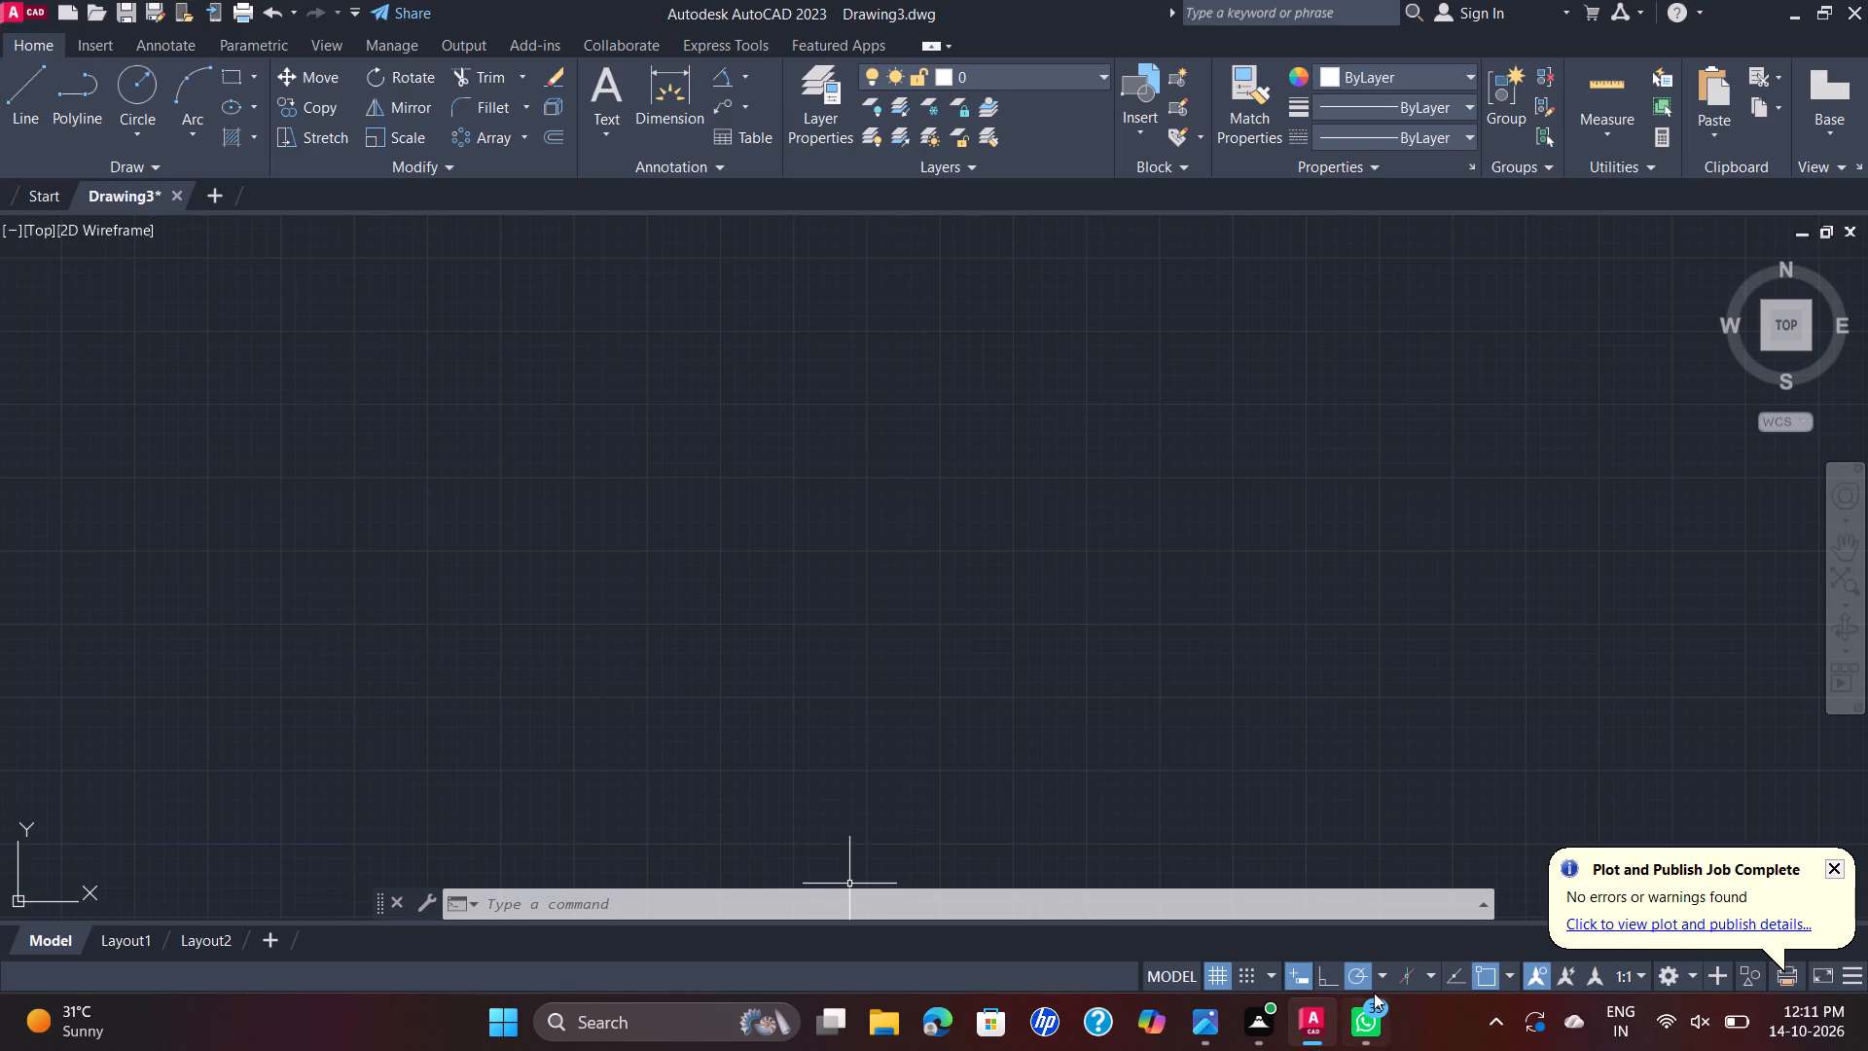
# Turn on isometric drafting with the right isoplane.
pyautogui.click(1404, 985)
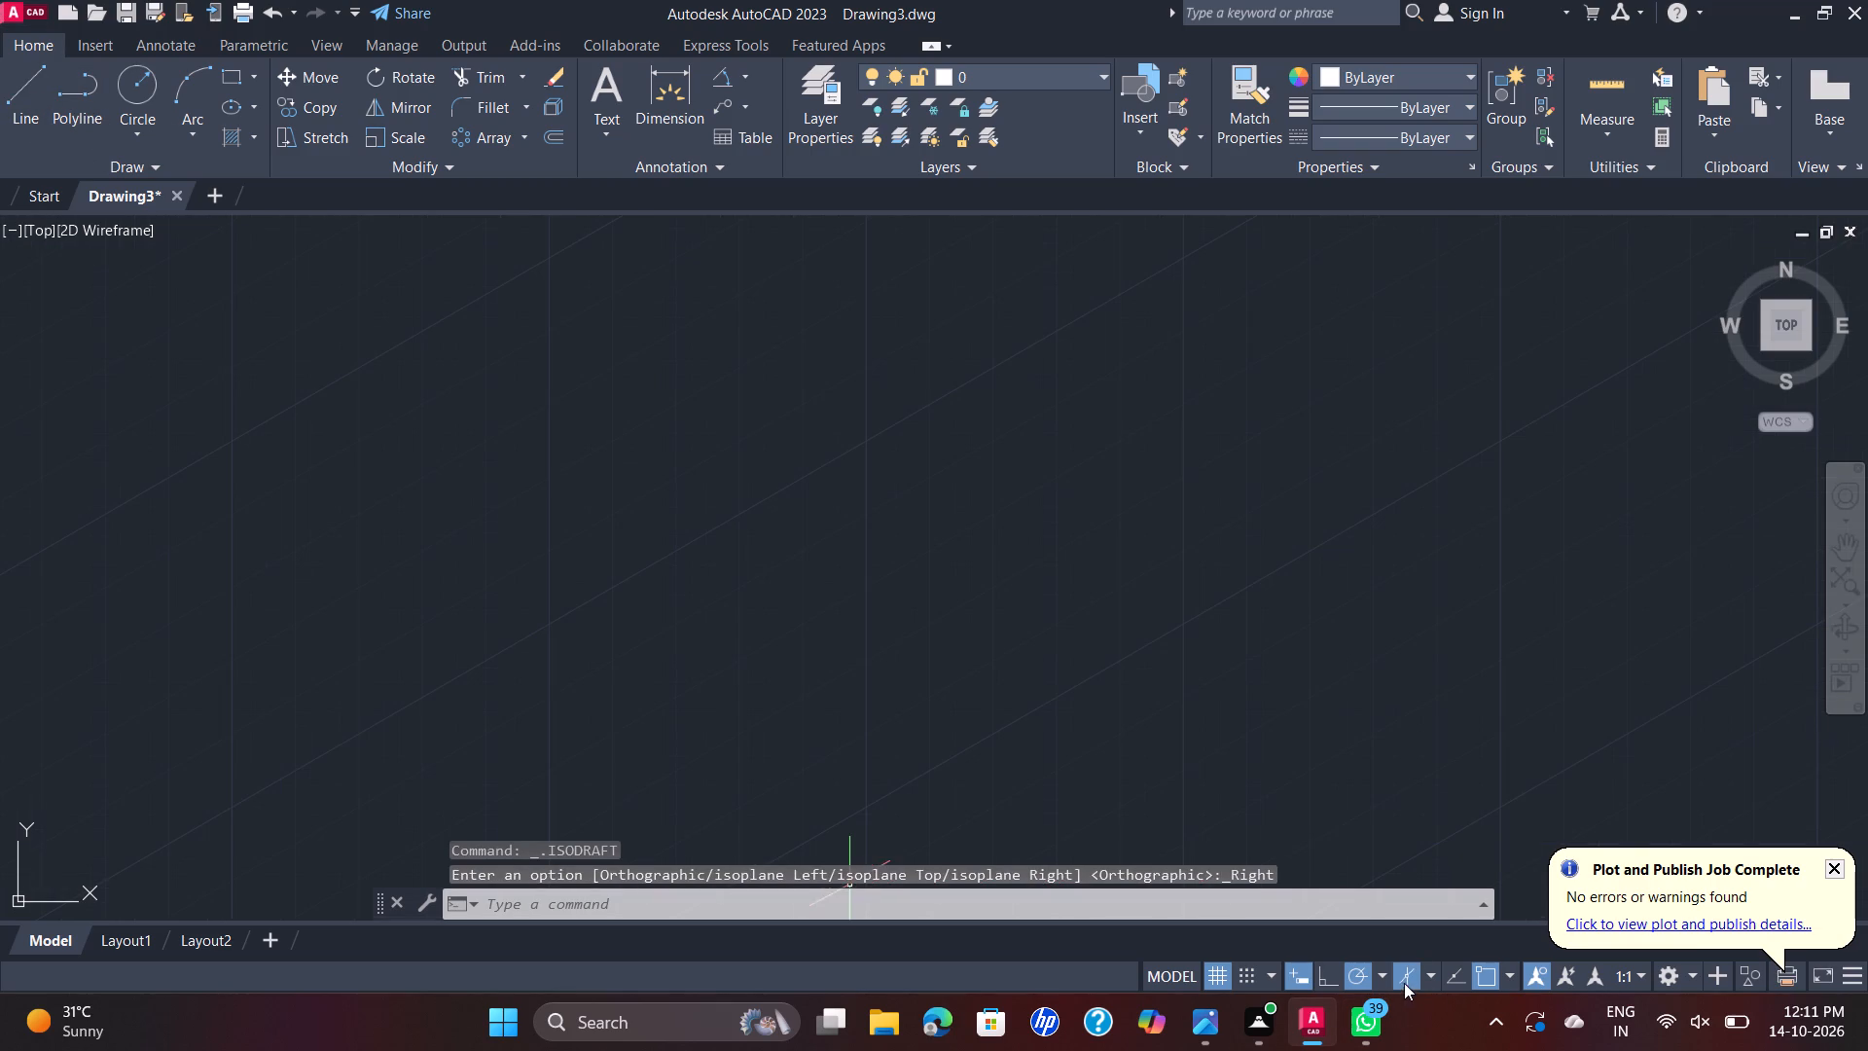
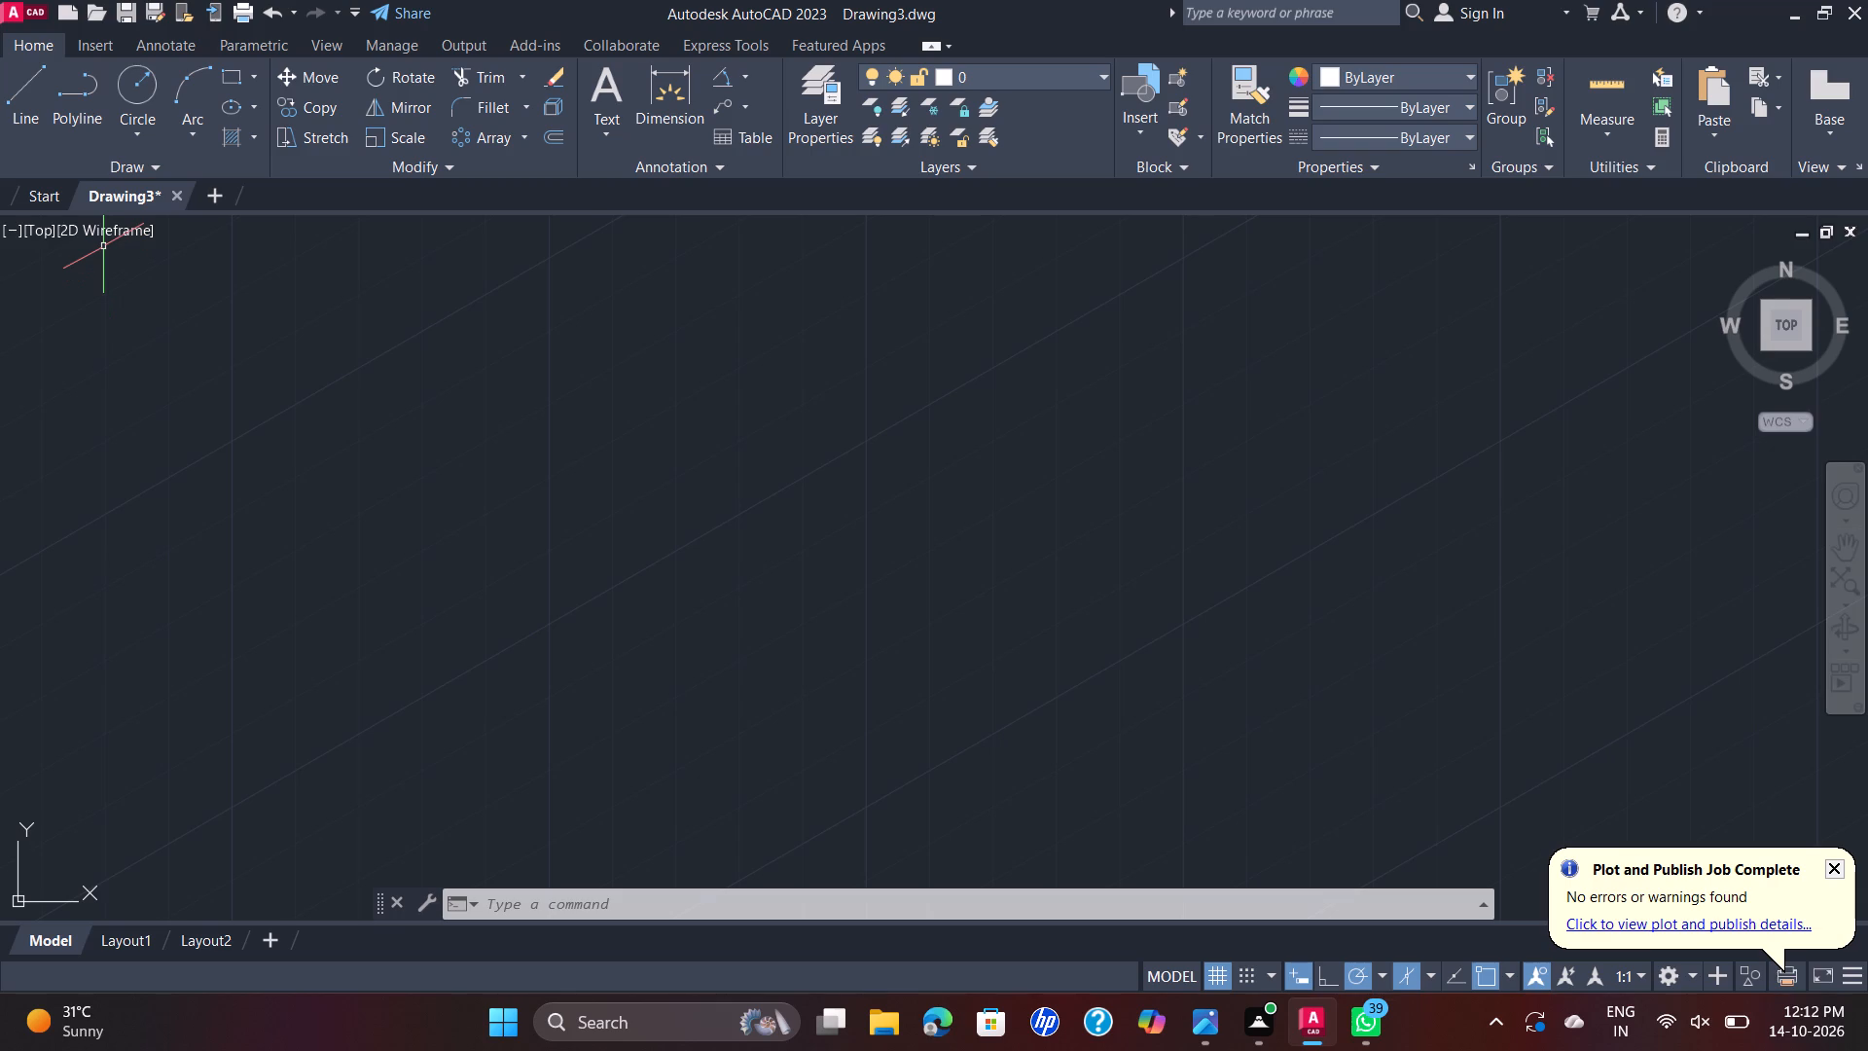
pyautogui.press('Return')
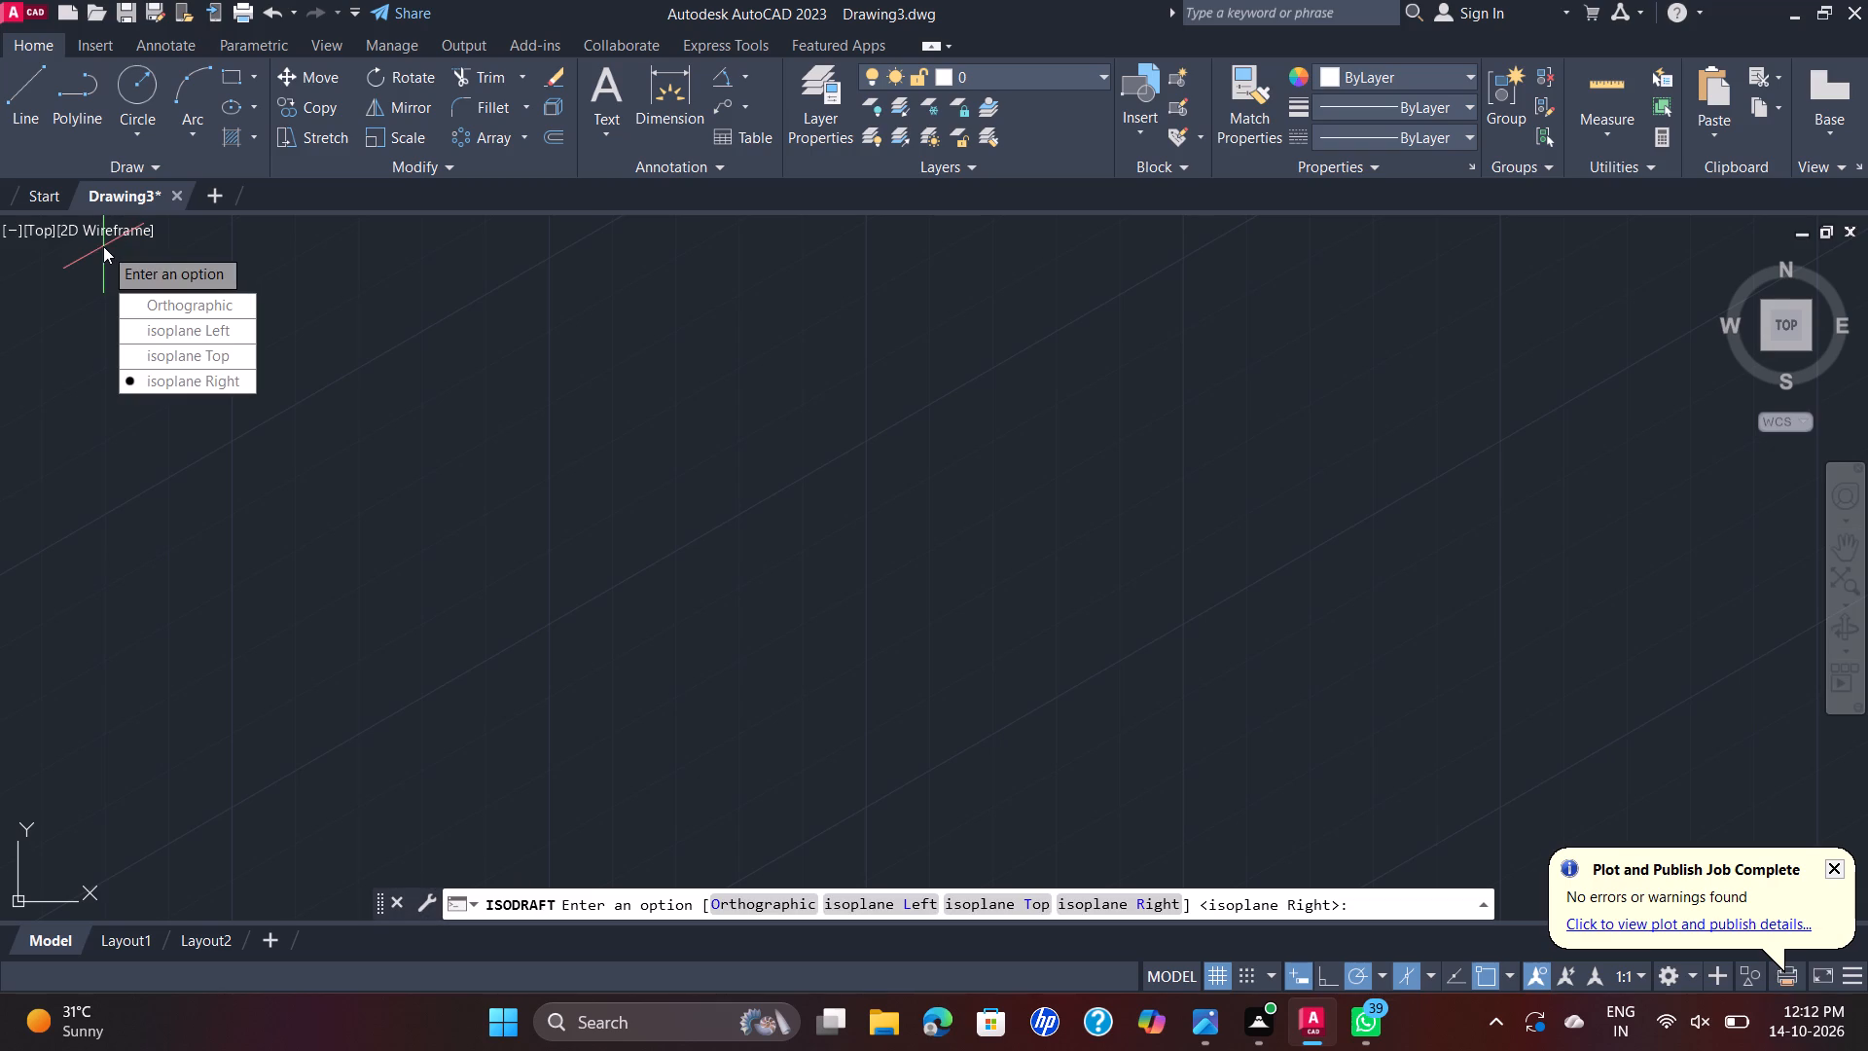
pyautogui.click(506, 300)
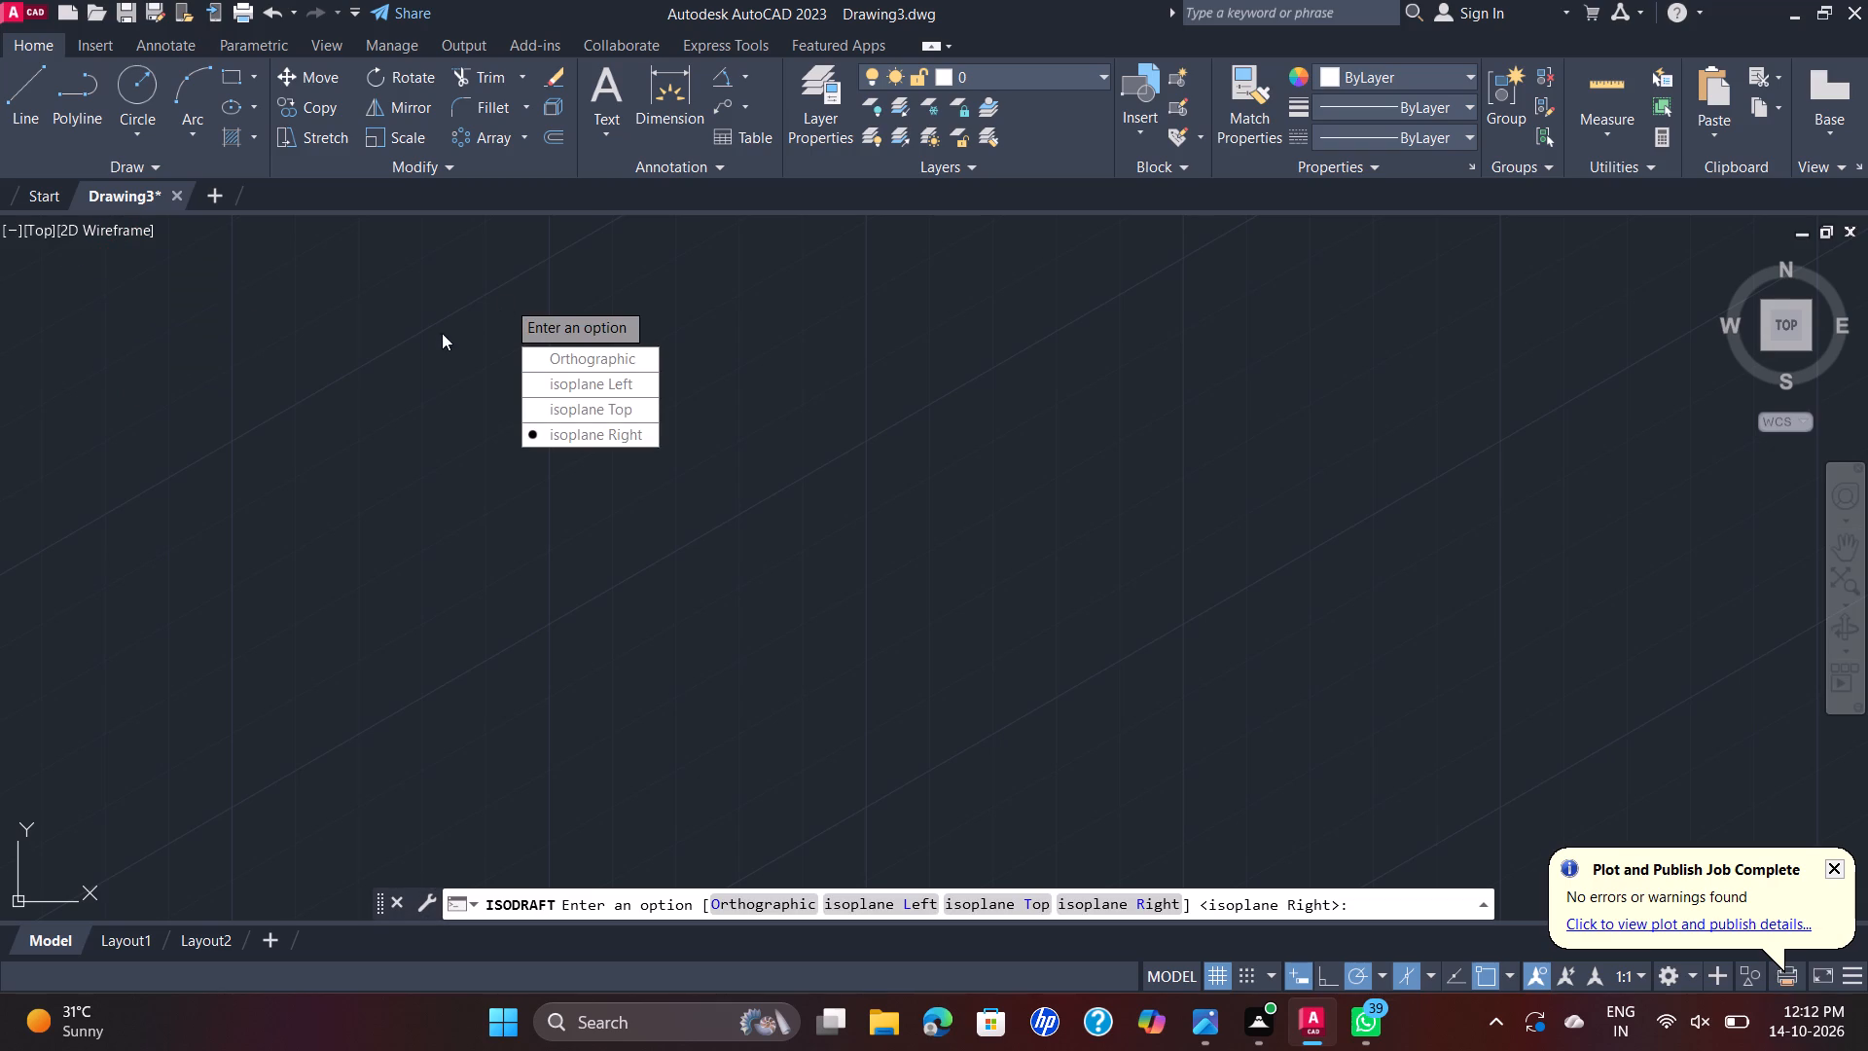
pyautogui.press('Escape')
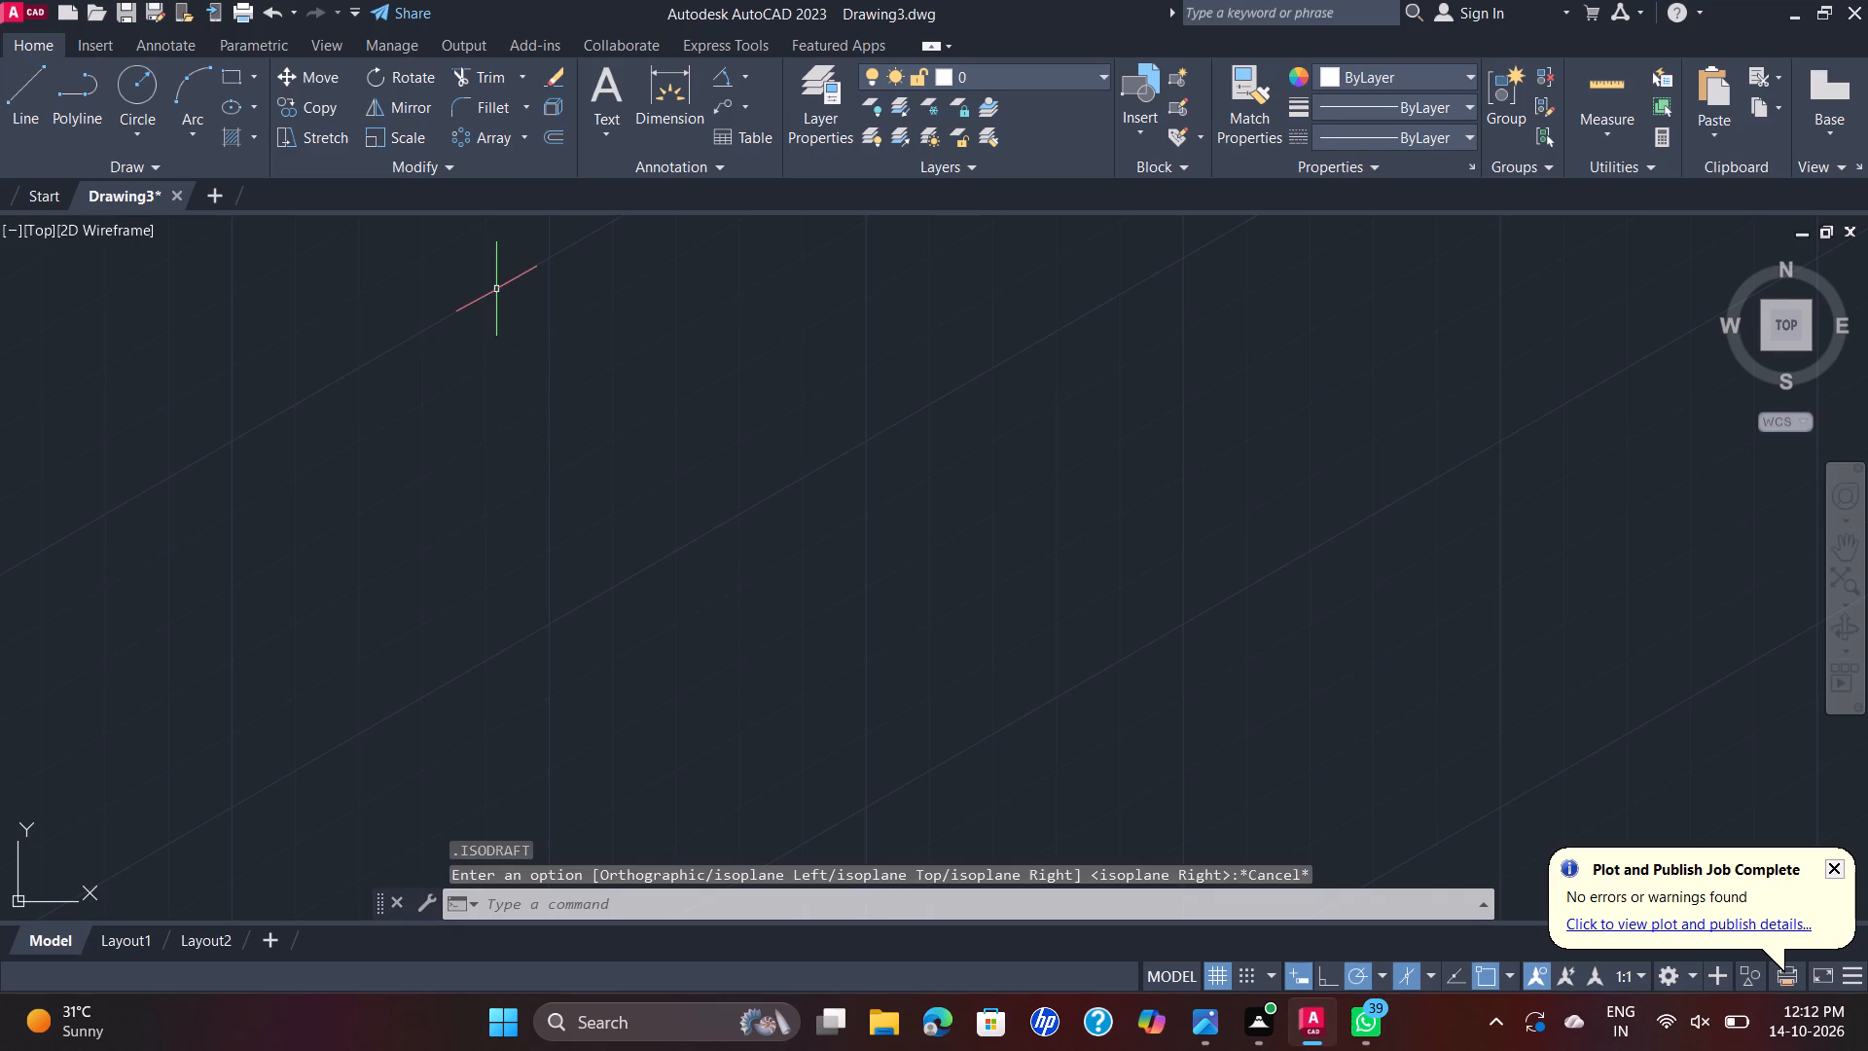
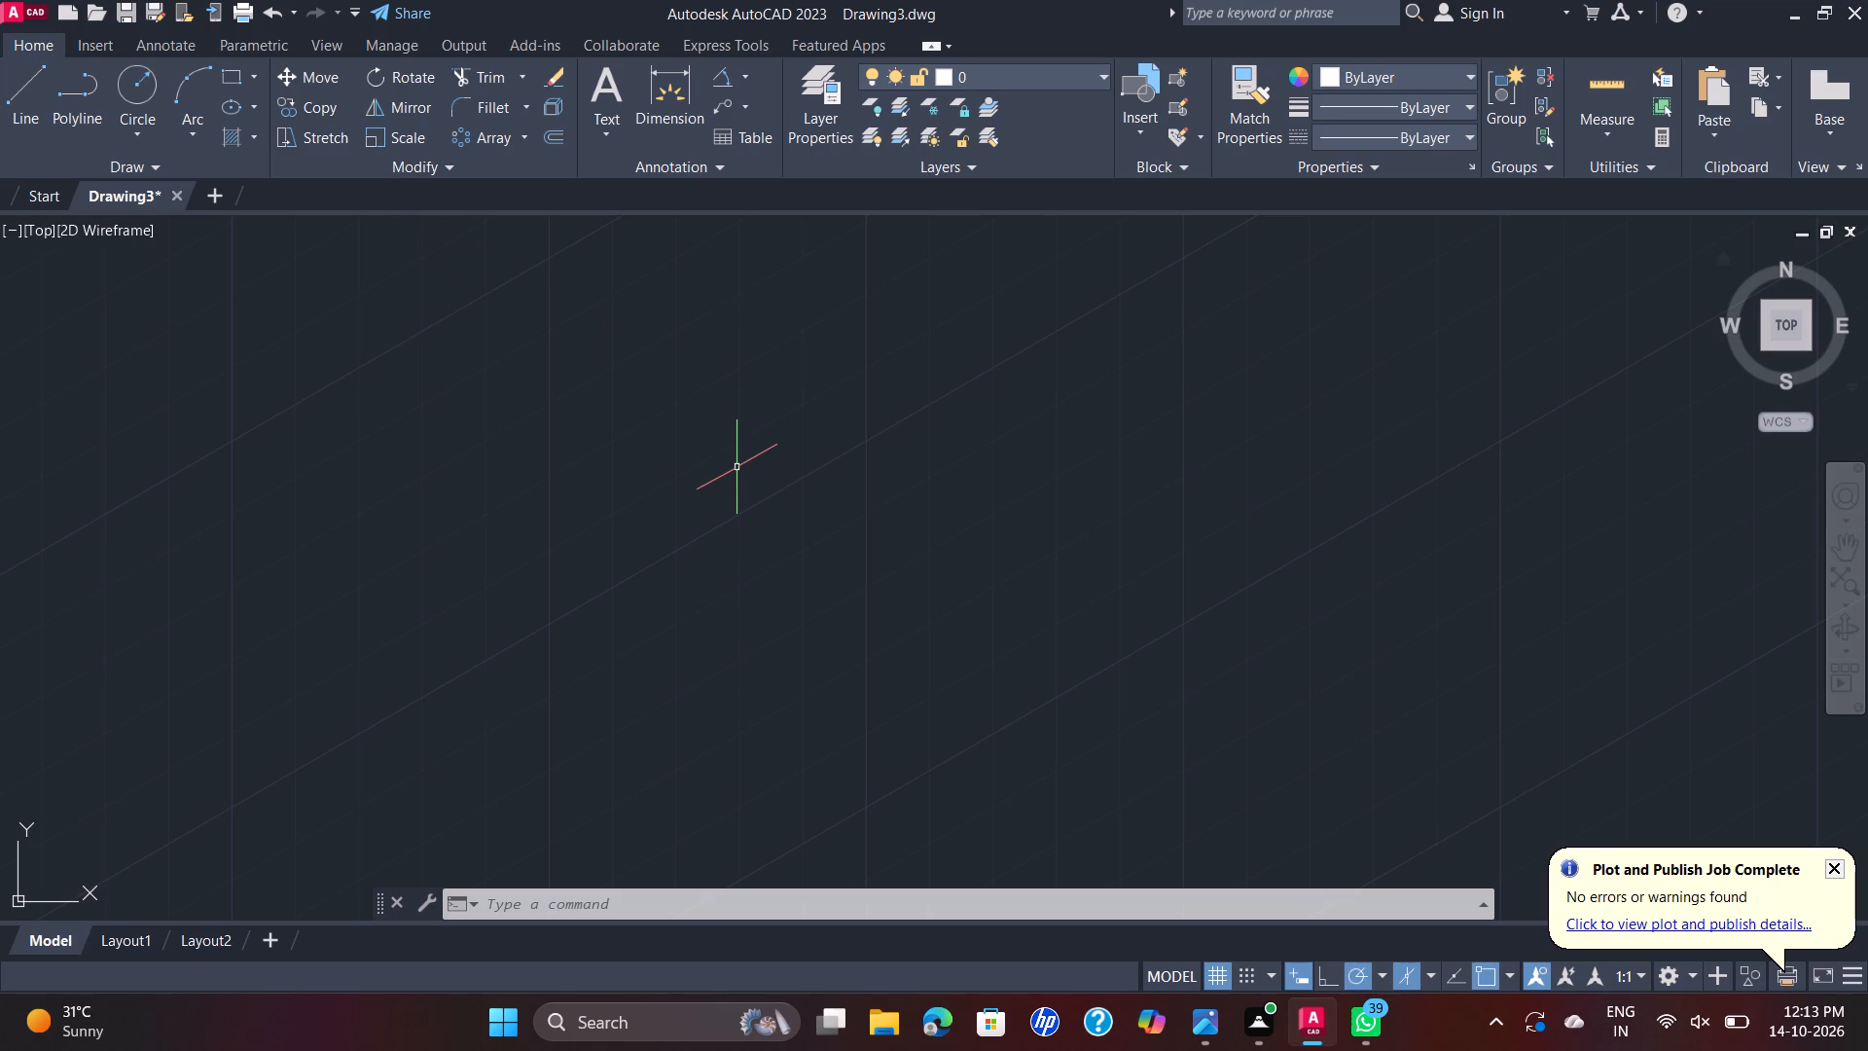
# Draw an isocircle with a diameter of 30 on the left isoplane, centred in the empty drawing area.
pyautogui.press('e')
pyautogui.press('l')
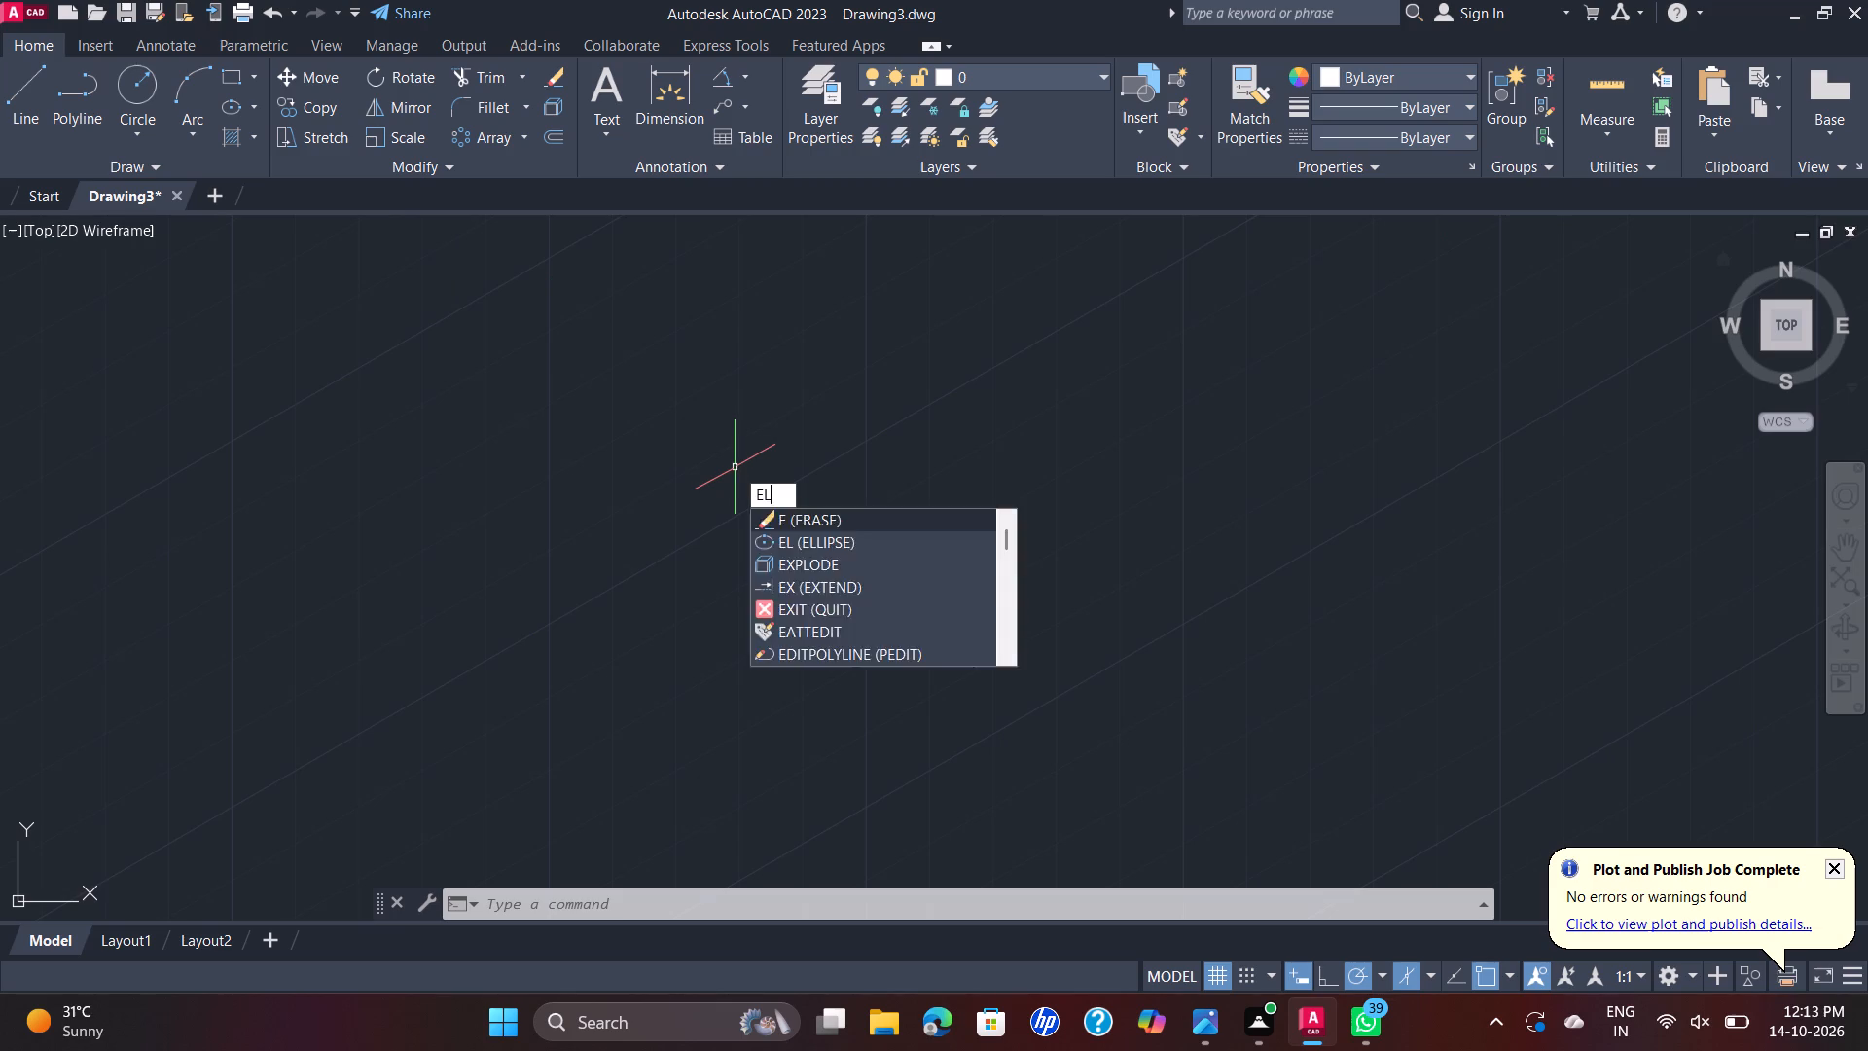
pyautogui.press('Return')
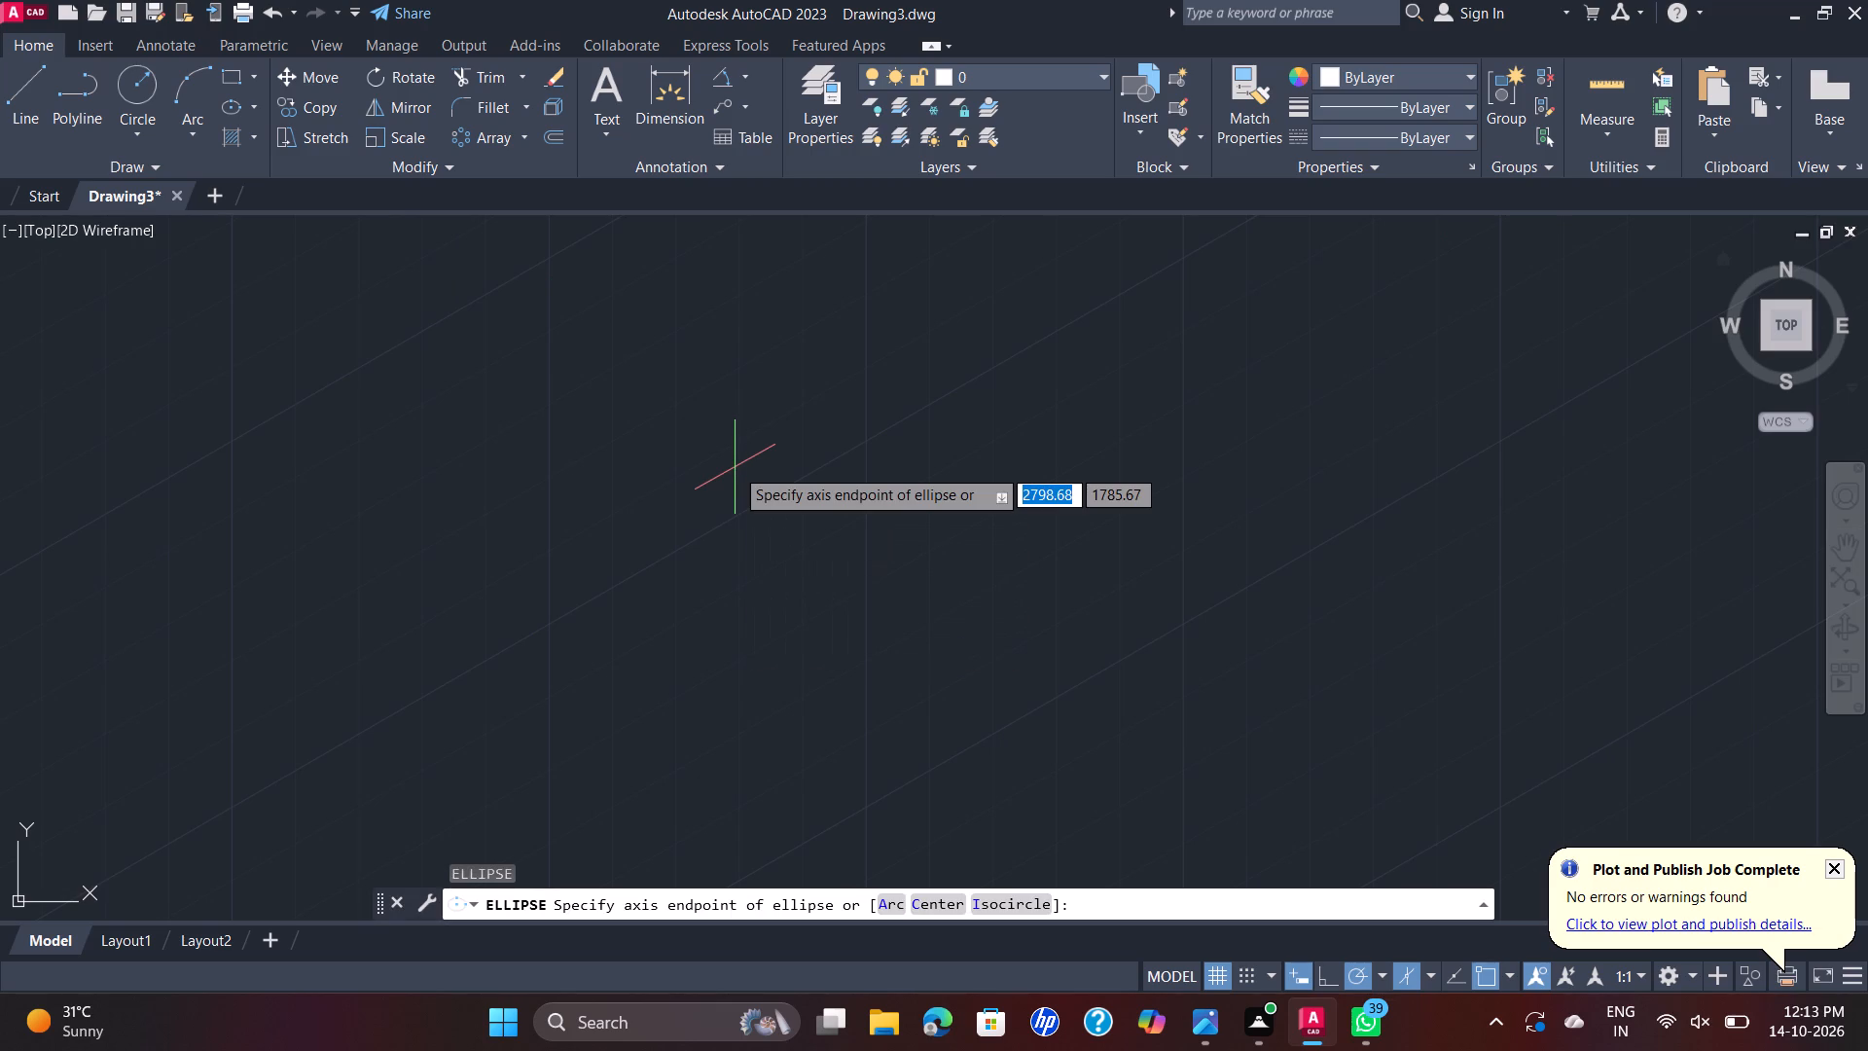
pyautogui.press('i')
pyautogui.write('SO')
pyautogui.press('Return')
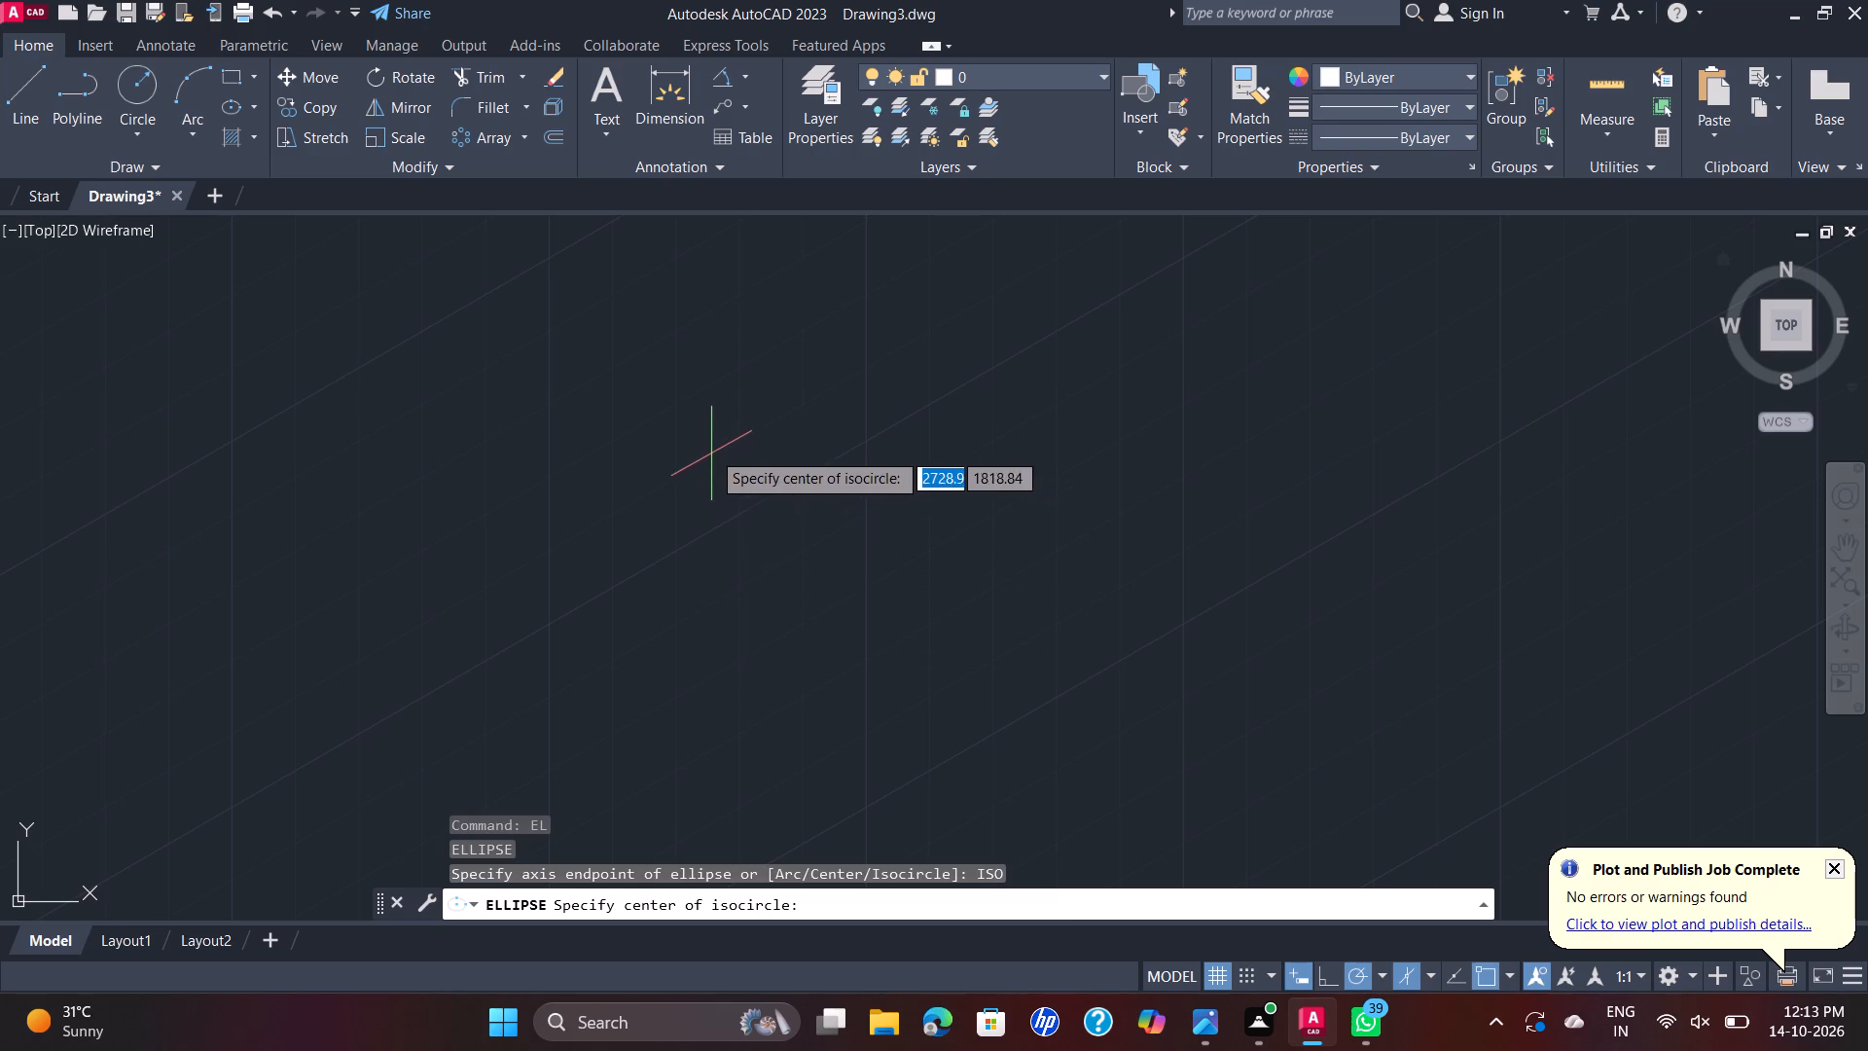
pyautogui.click(793, 471)
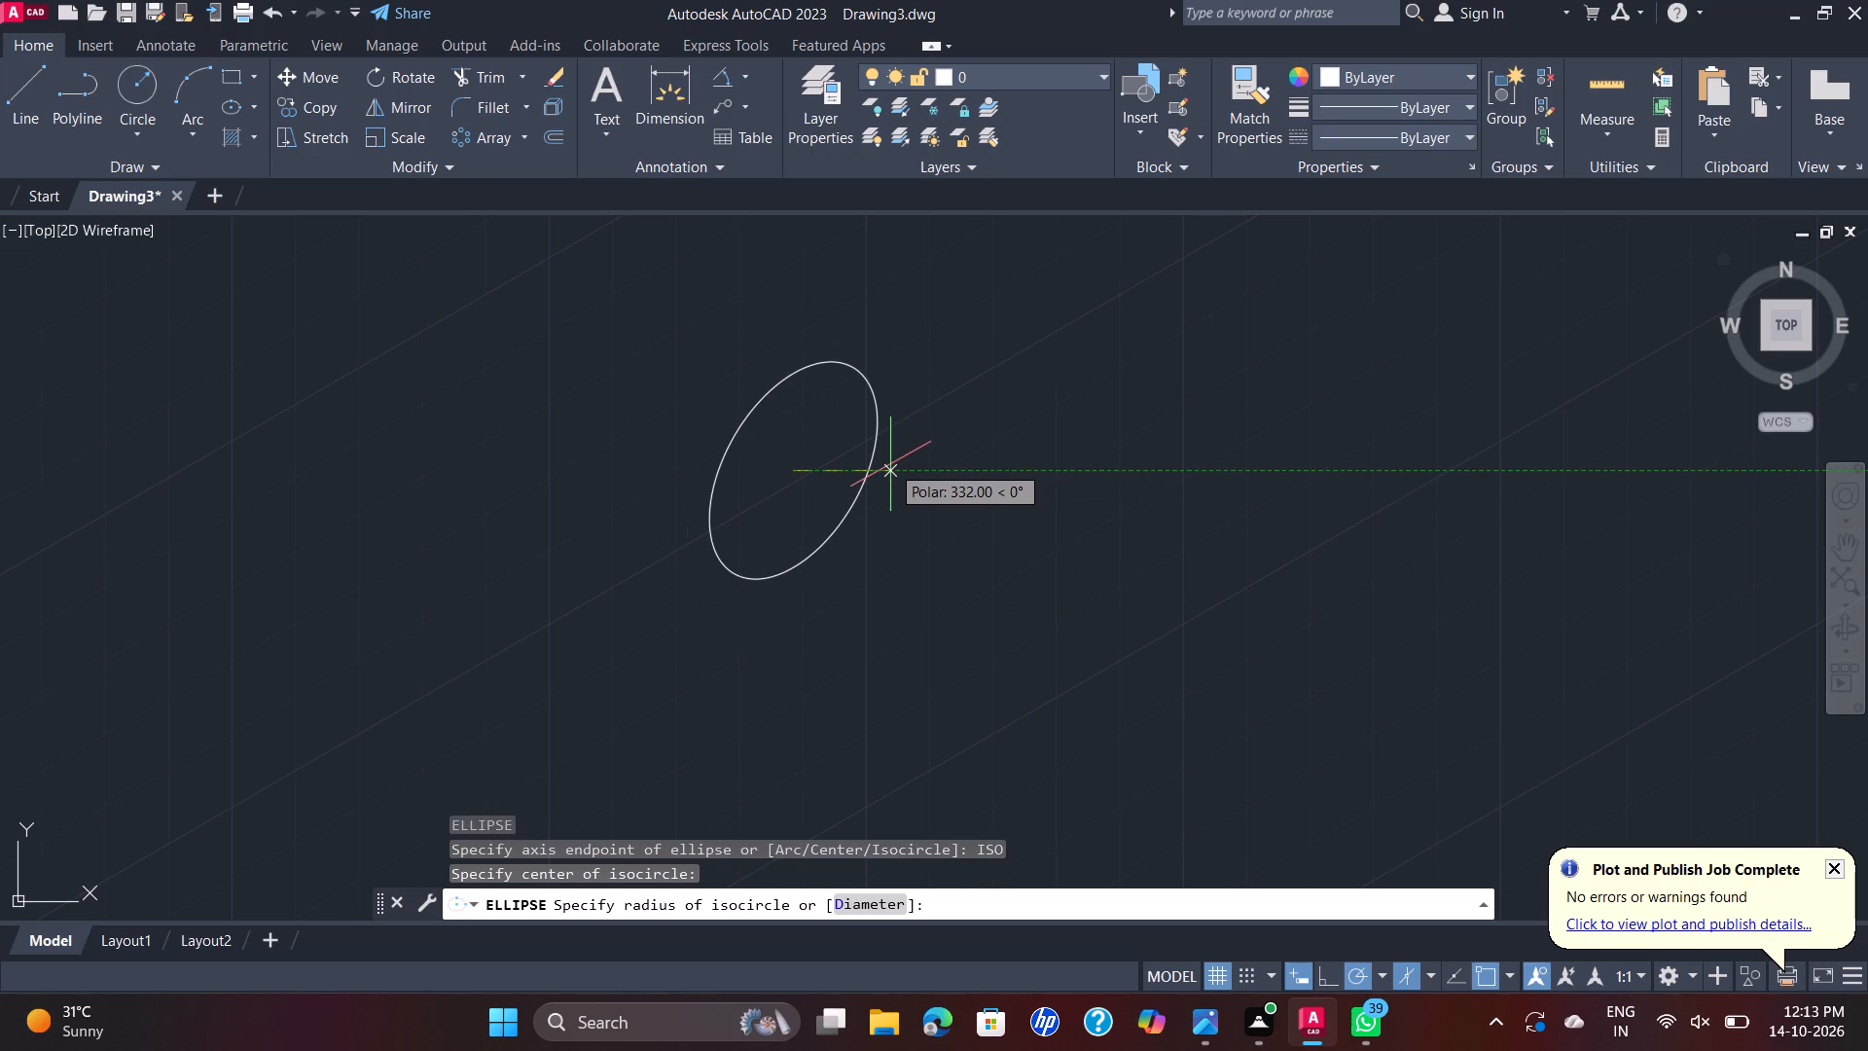
pyautogui.press('F5')
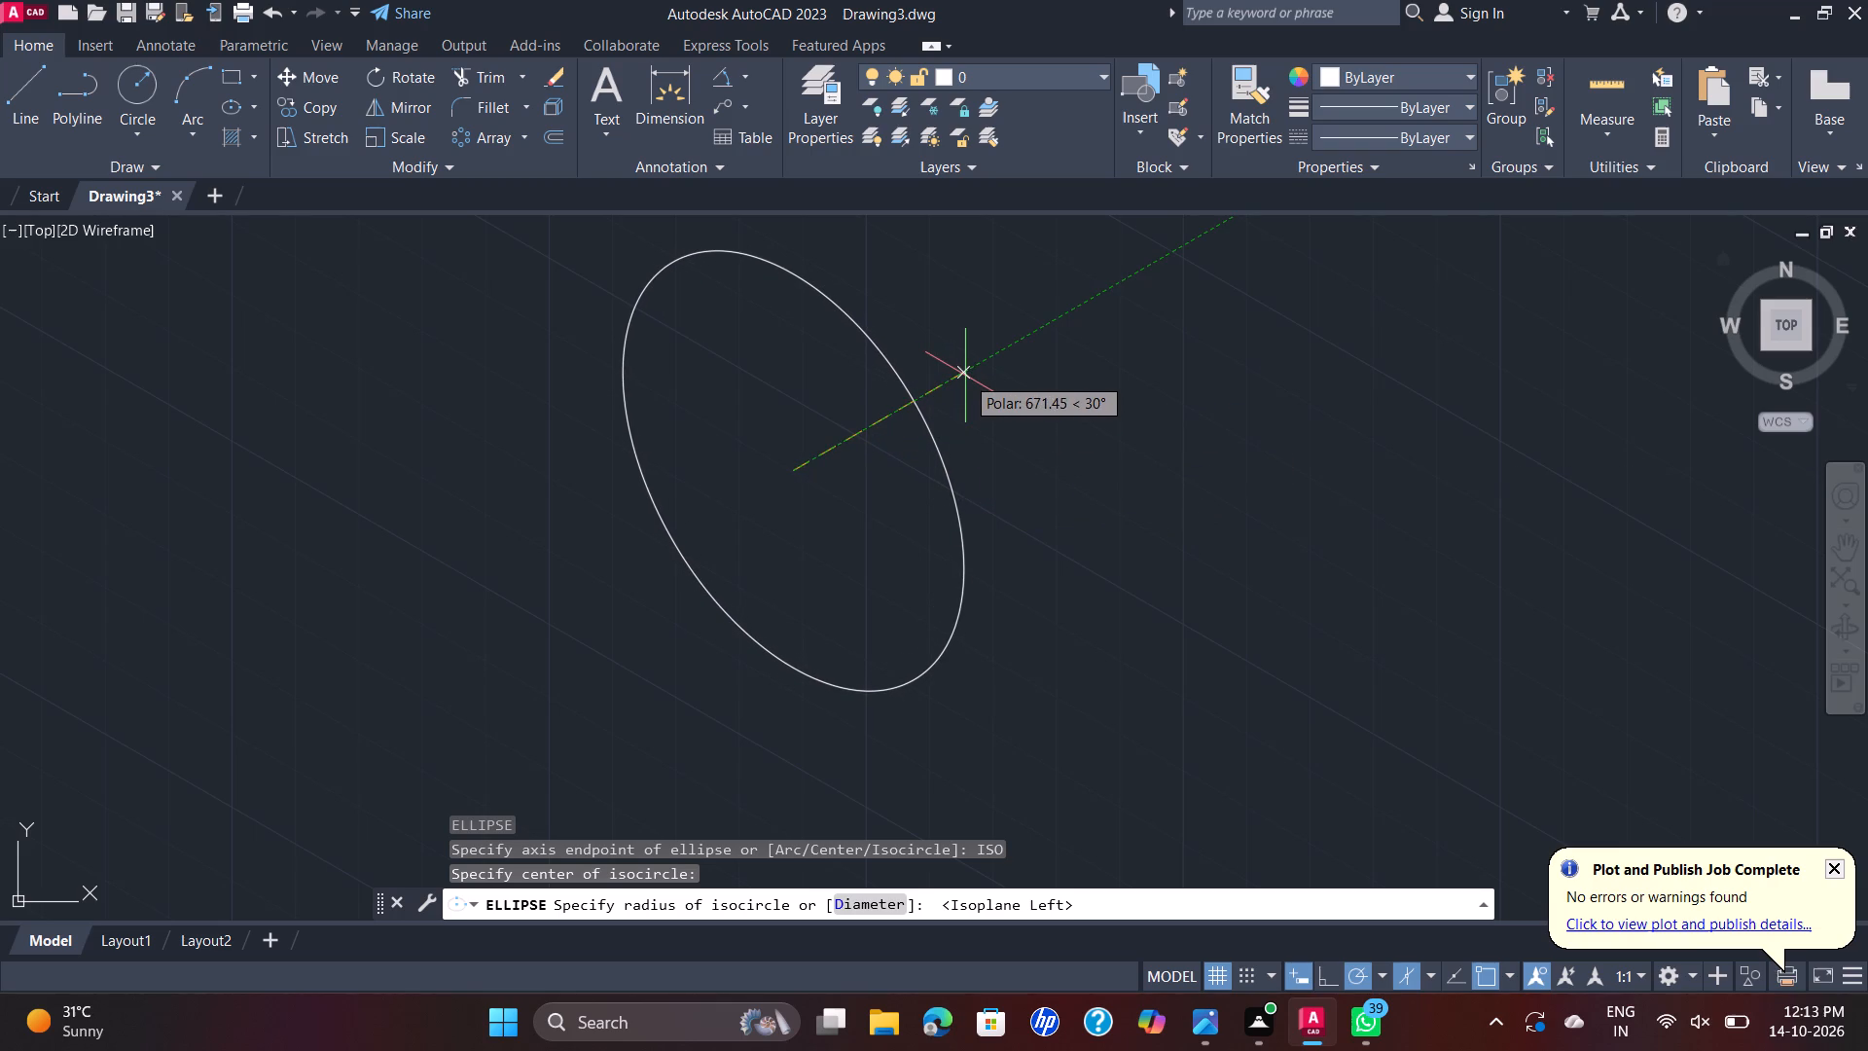
pyautogui.press('d')
pyautogui.press('Return')
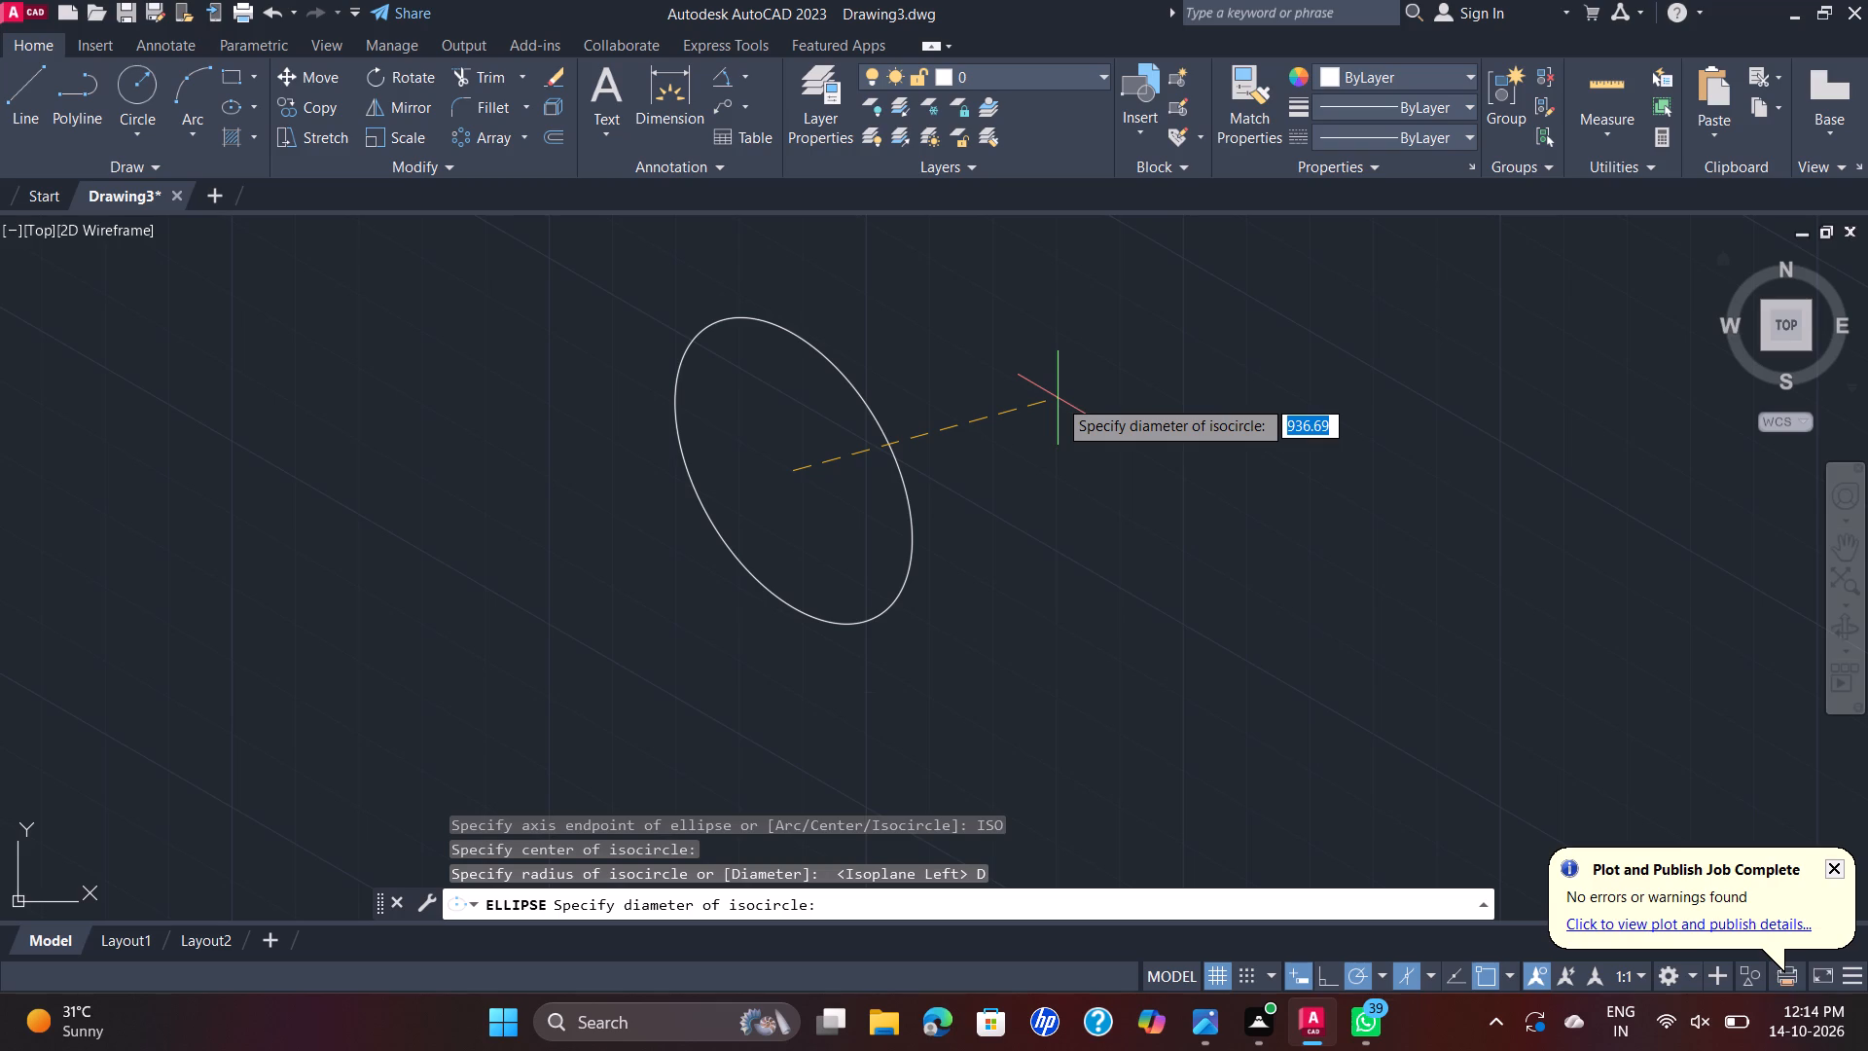
pyautogui.write('30')
pyautogui.press('Return')
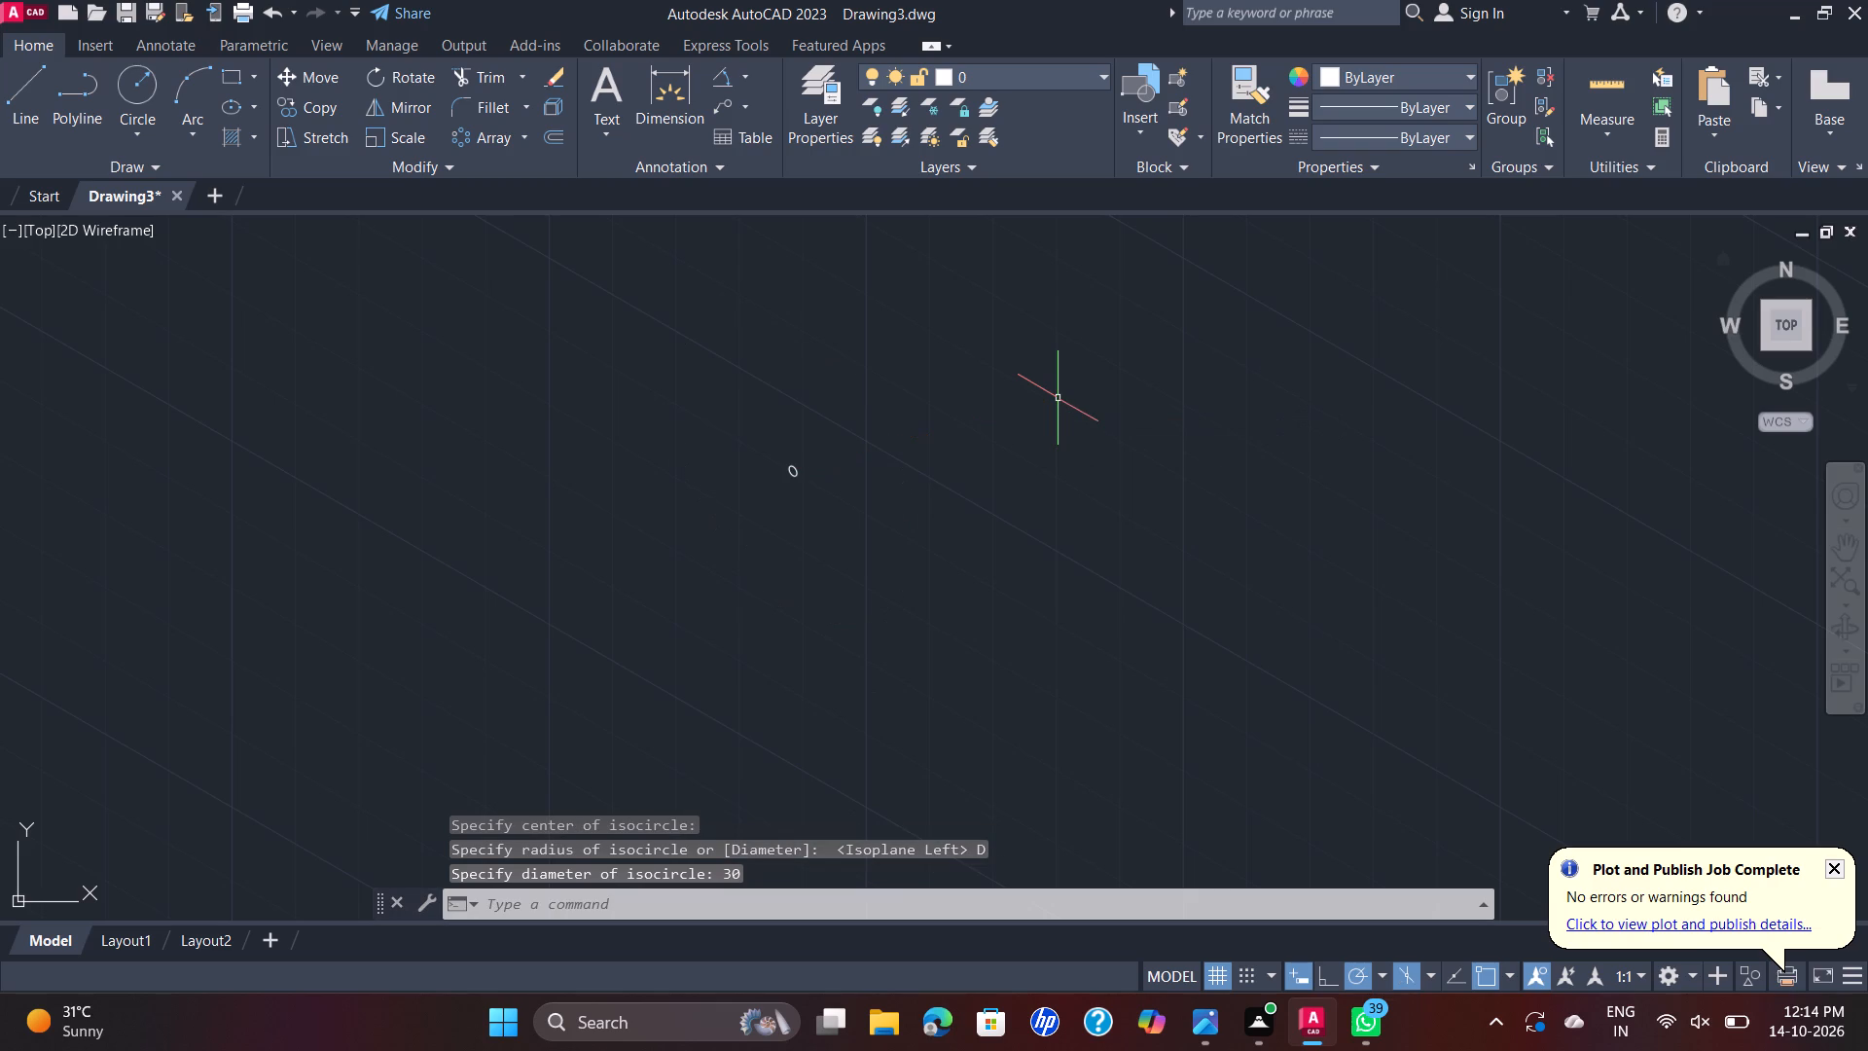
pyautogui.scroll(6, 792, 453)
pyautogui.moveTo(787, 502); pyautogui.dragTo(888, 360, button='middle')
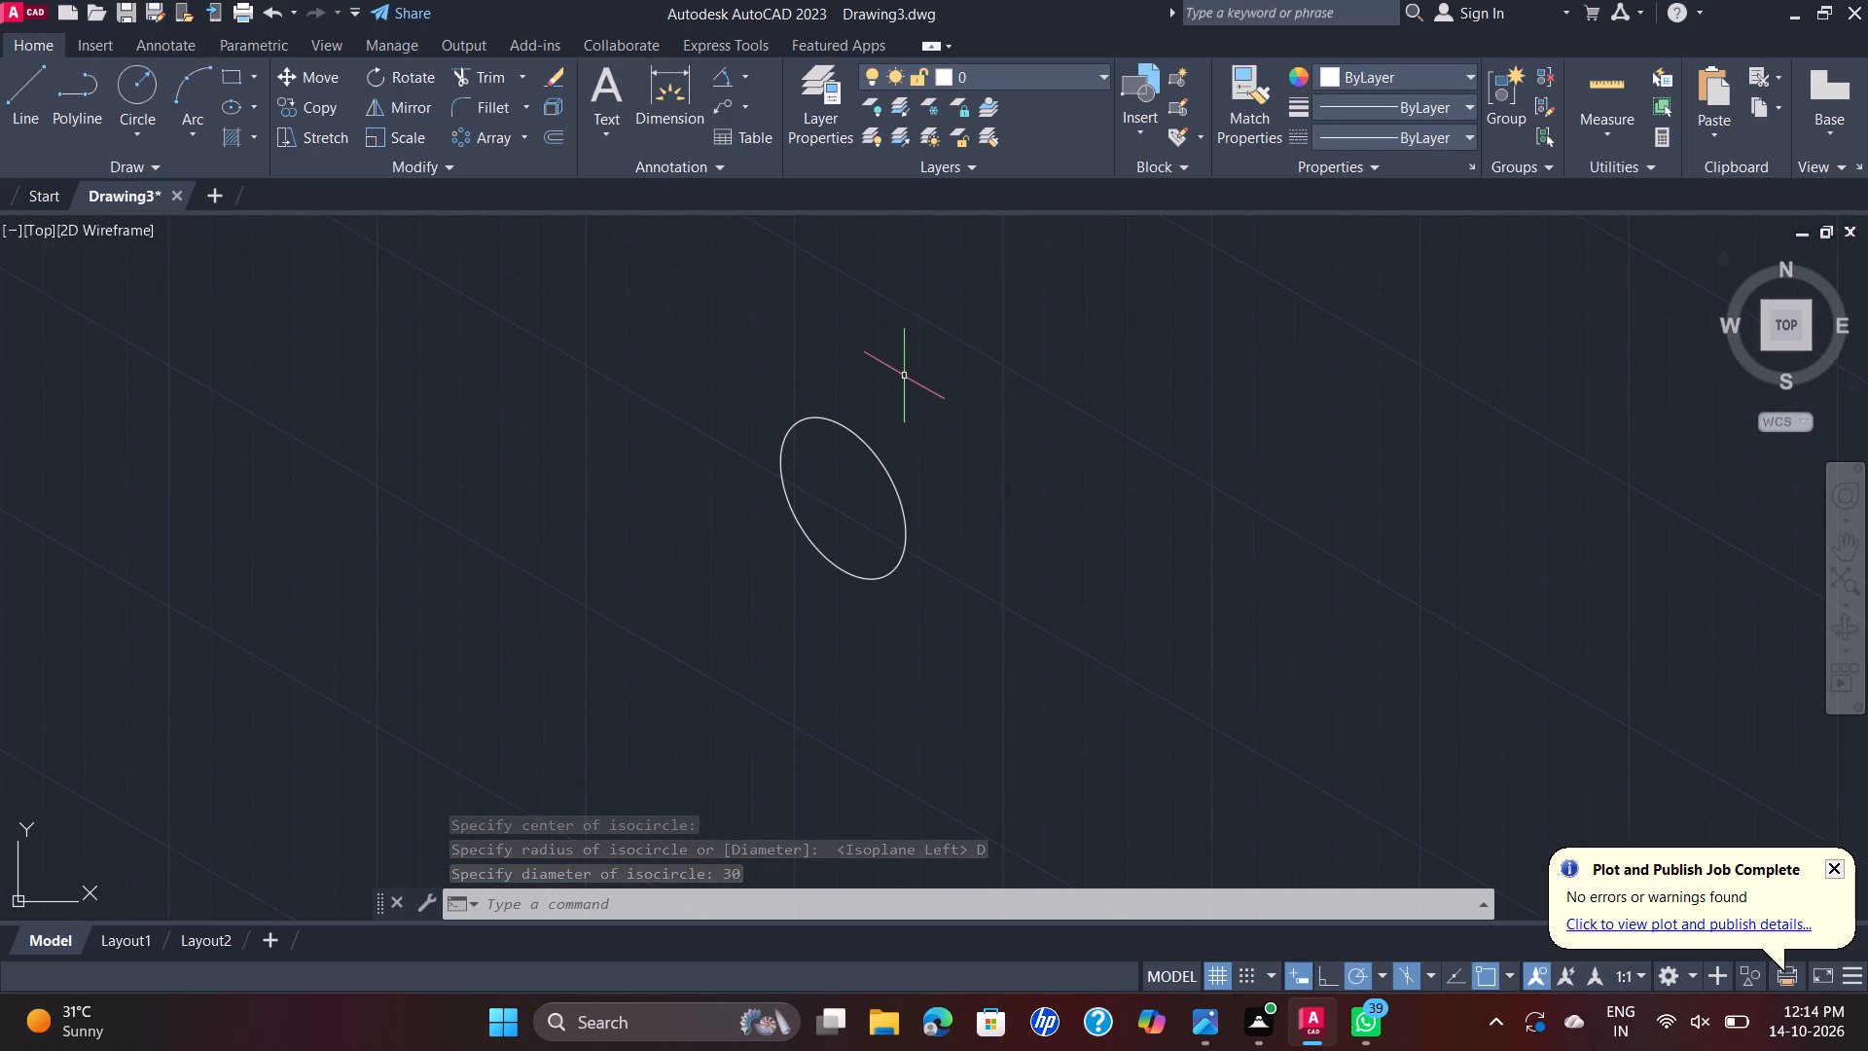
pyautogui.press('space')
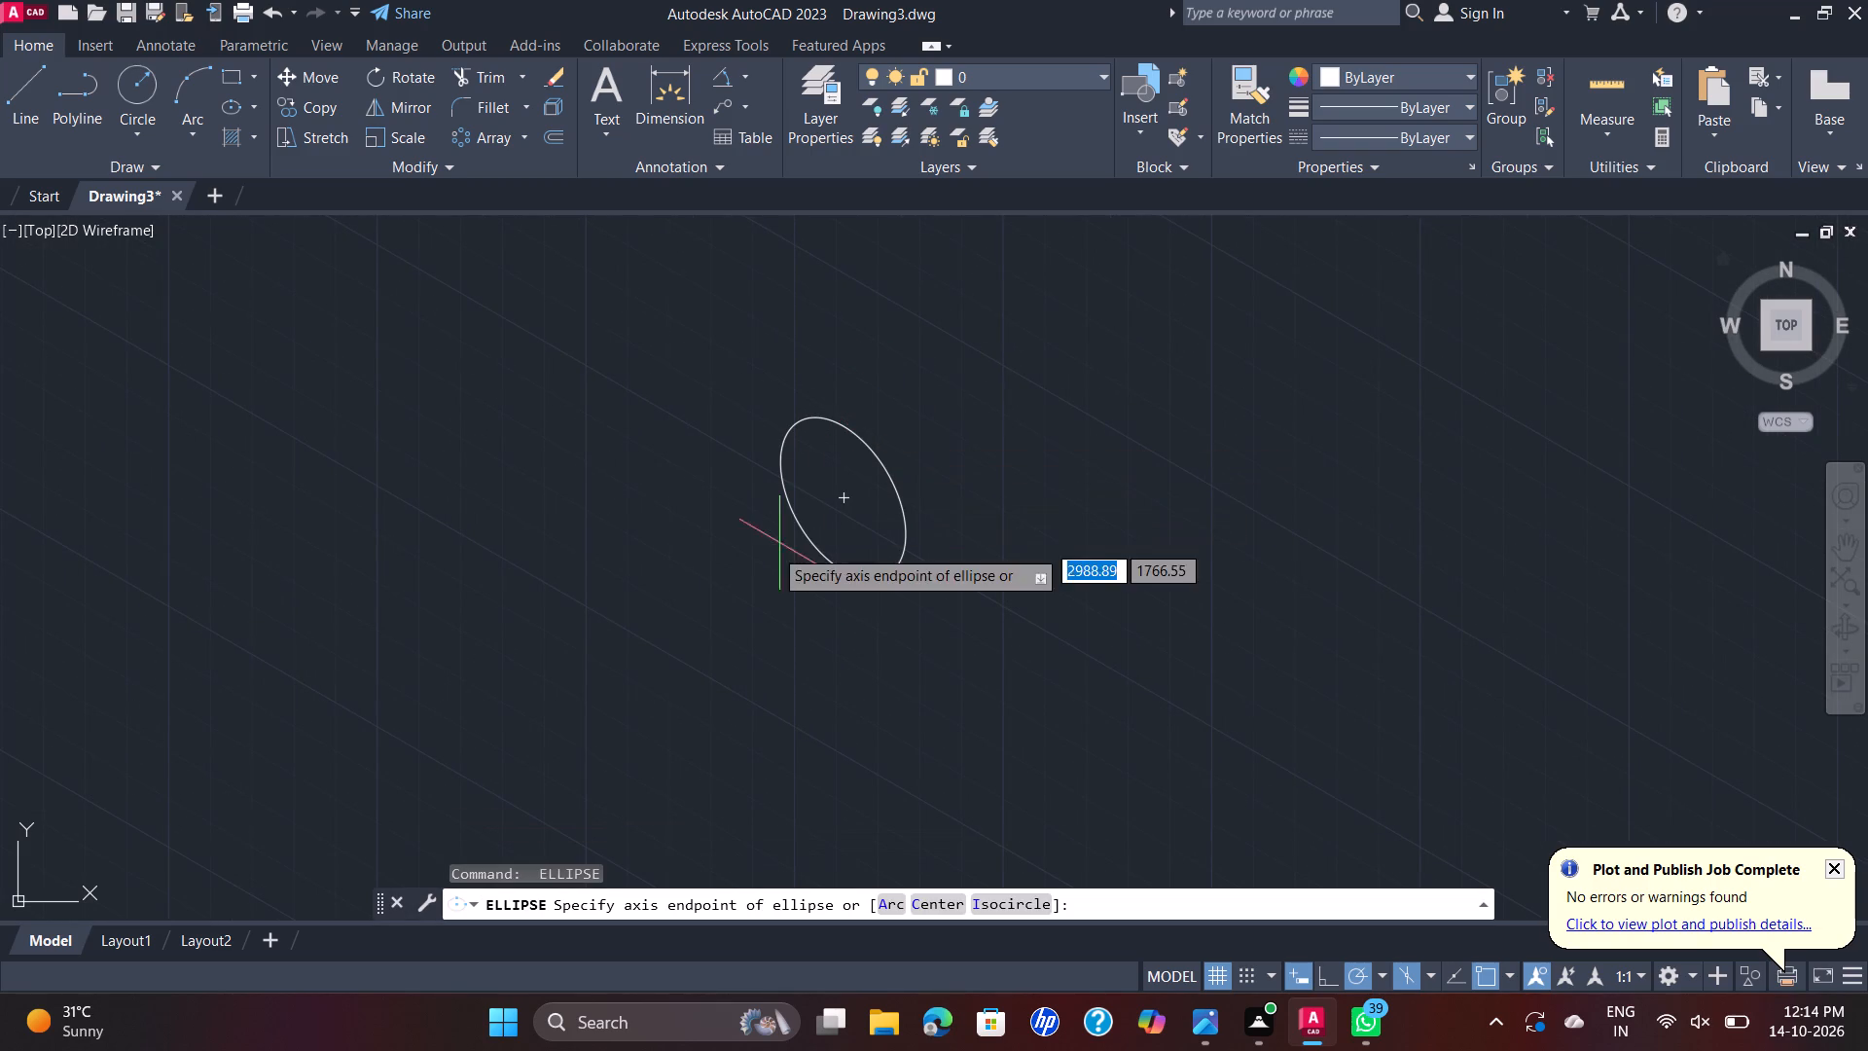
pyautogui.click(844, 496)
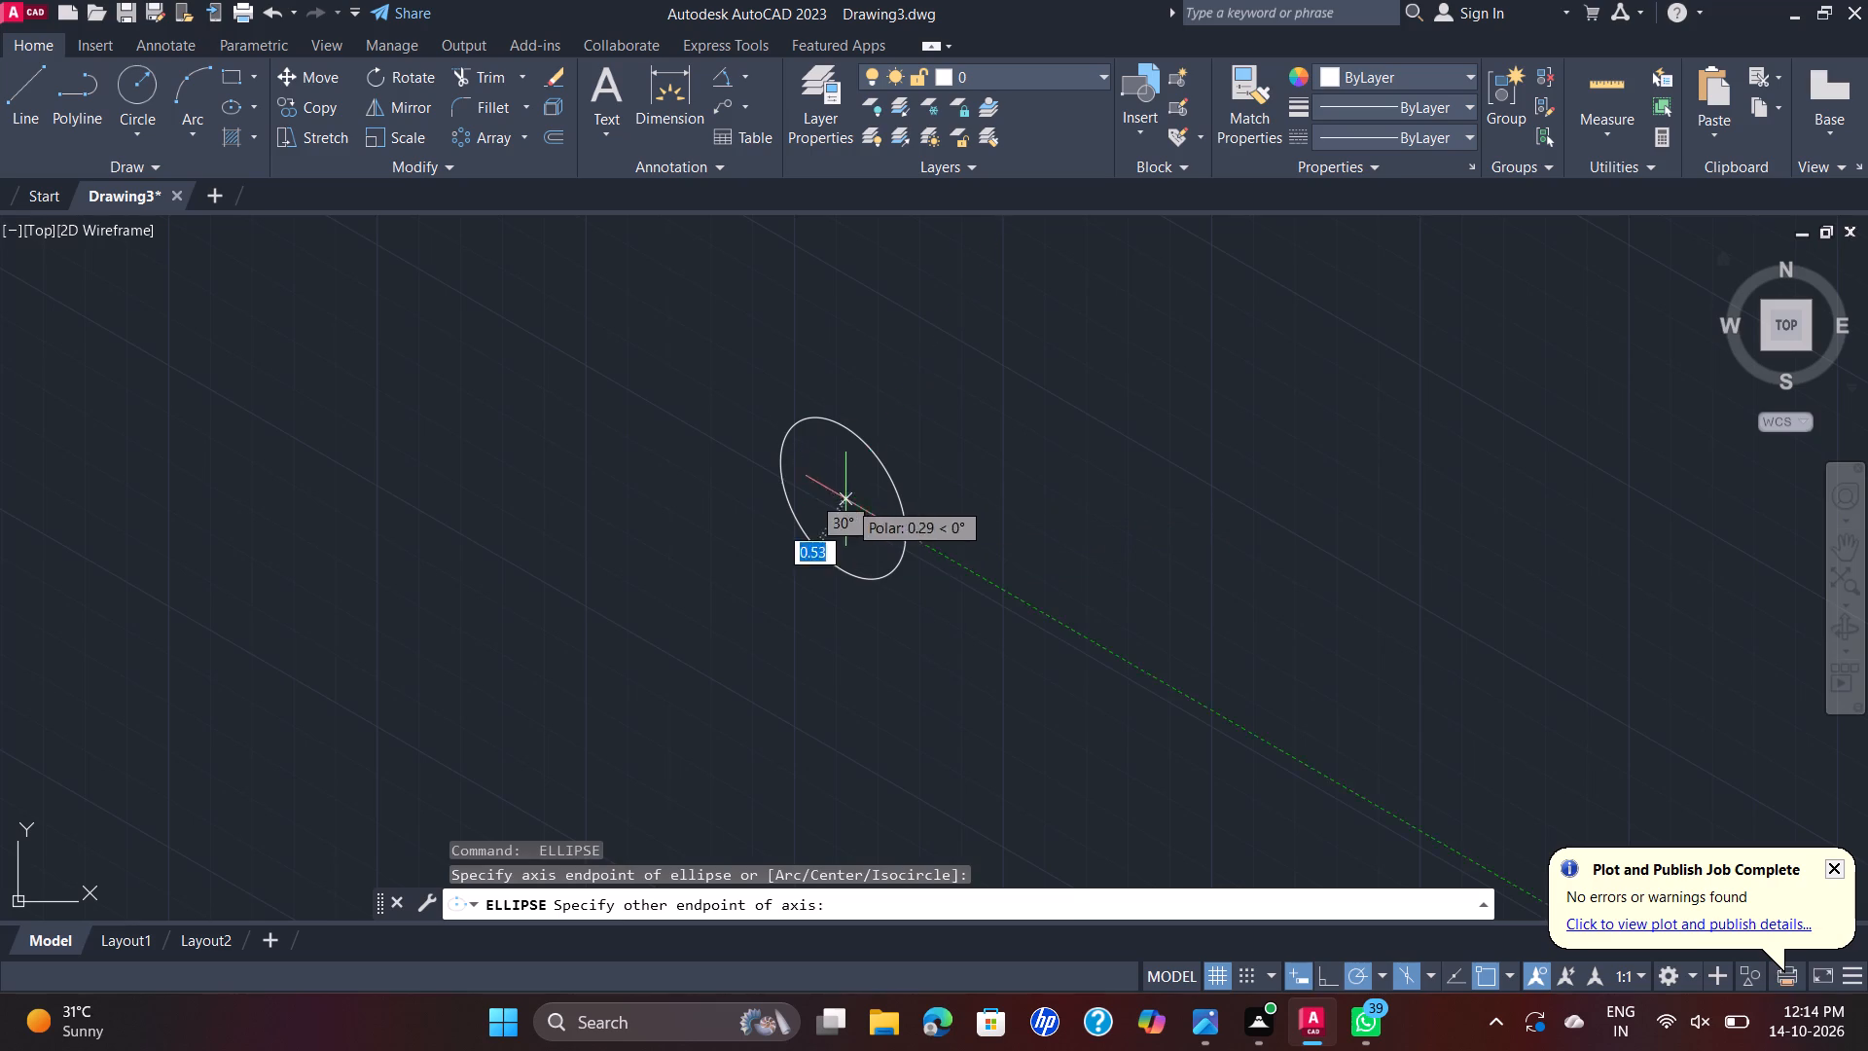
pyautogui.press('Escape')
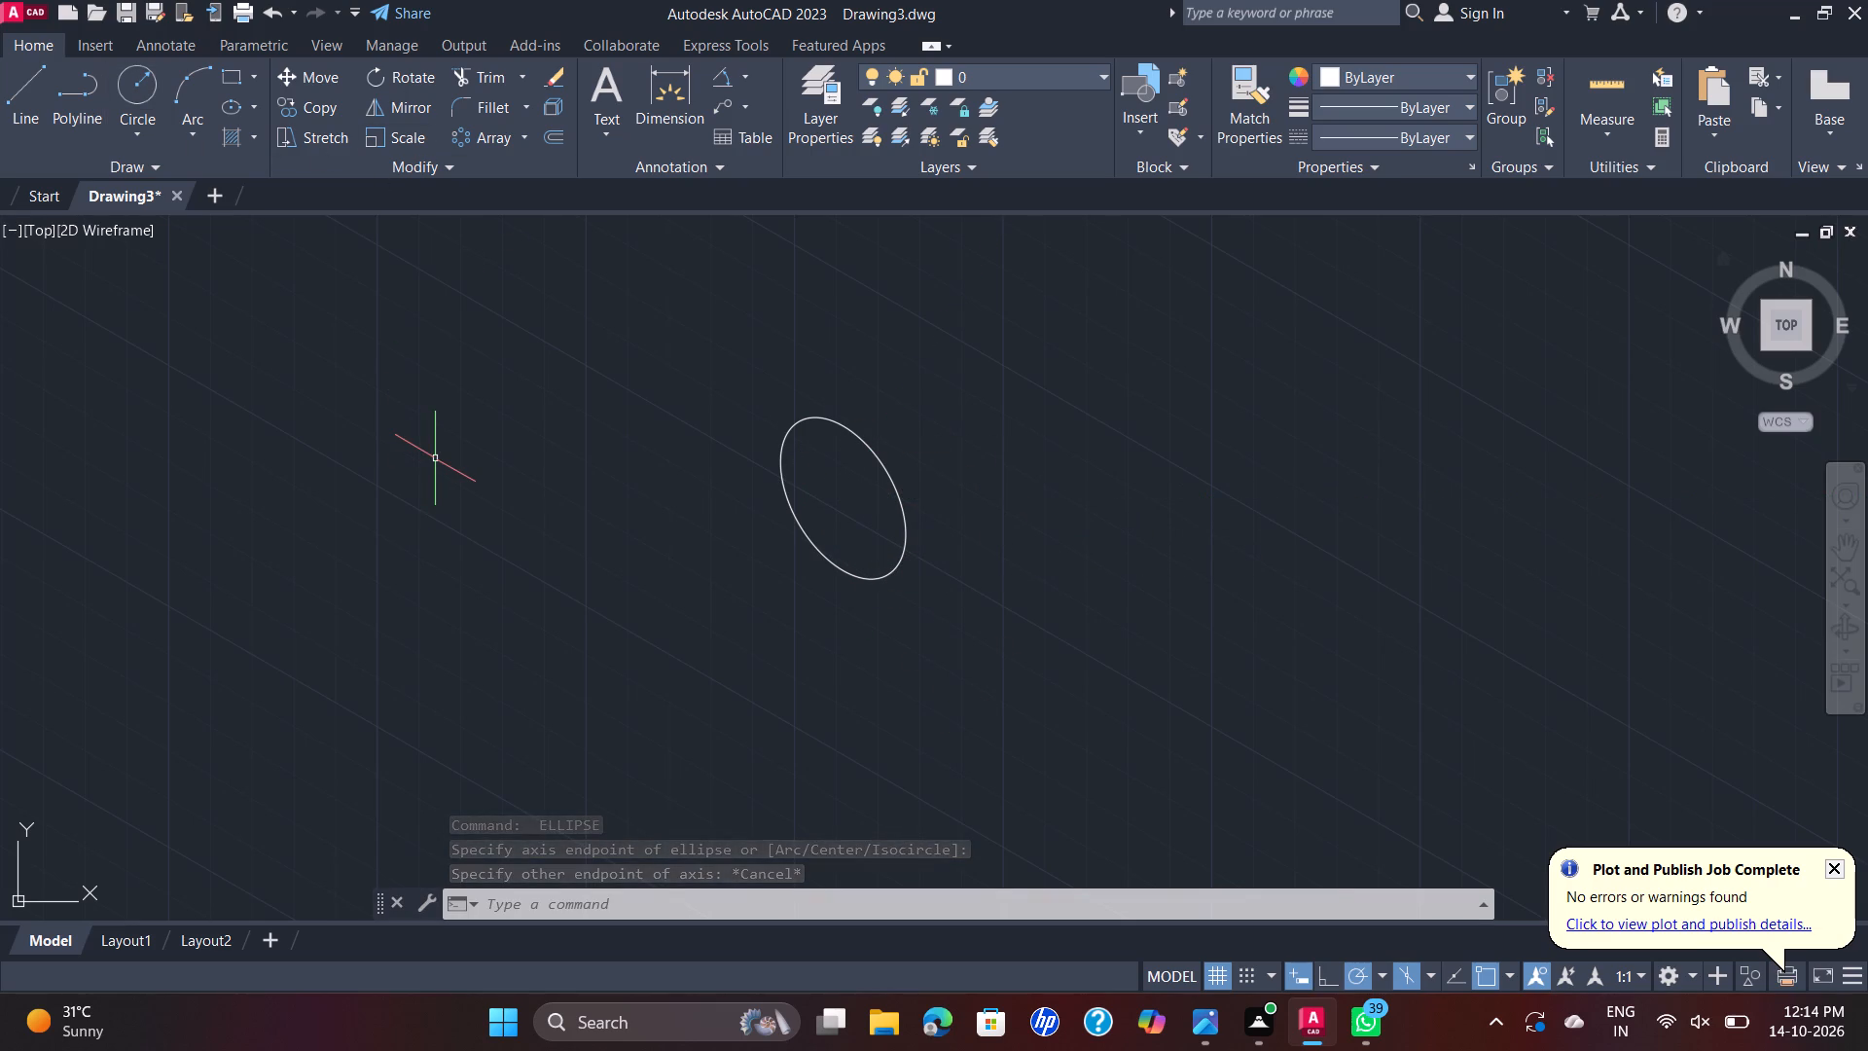
# Draw a second isocircle on the left isoplane, concentric with the 30-diameter isocircle and defined by its diameter.
pyautogui.write('EL')
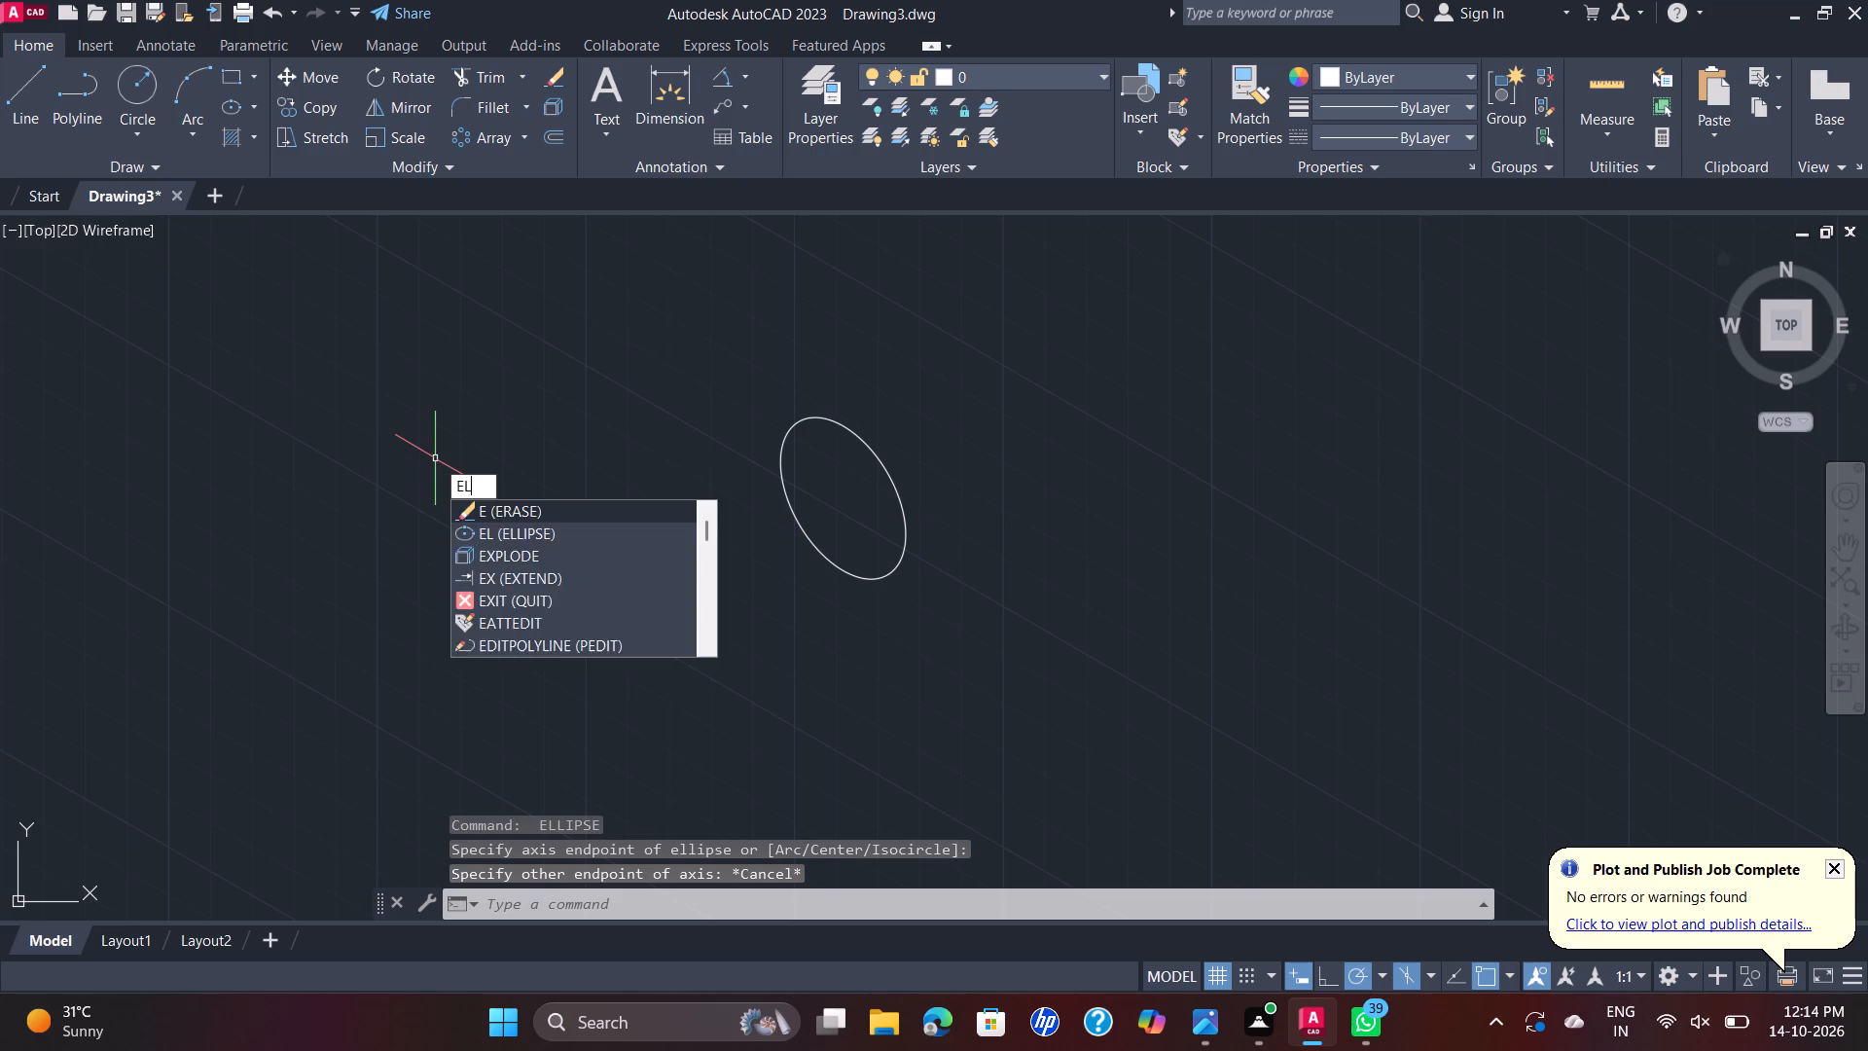
pyautogui.press('Return')
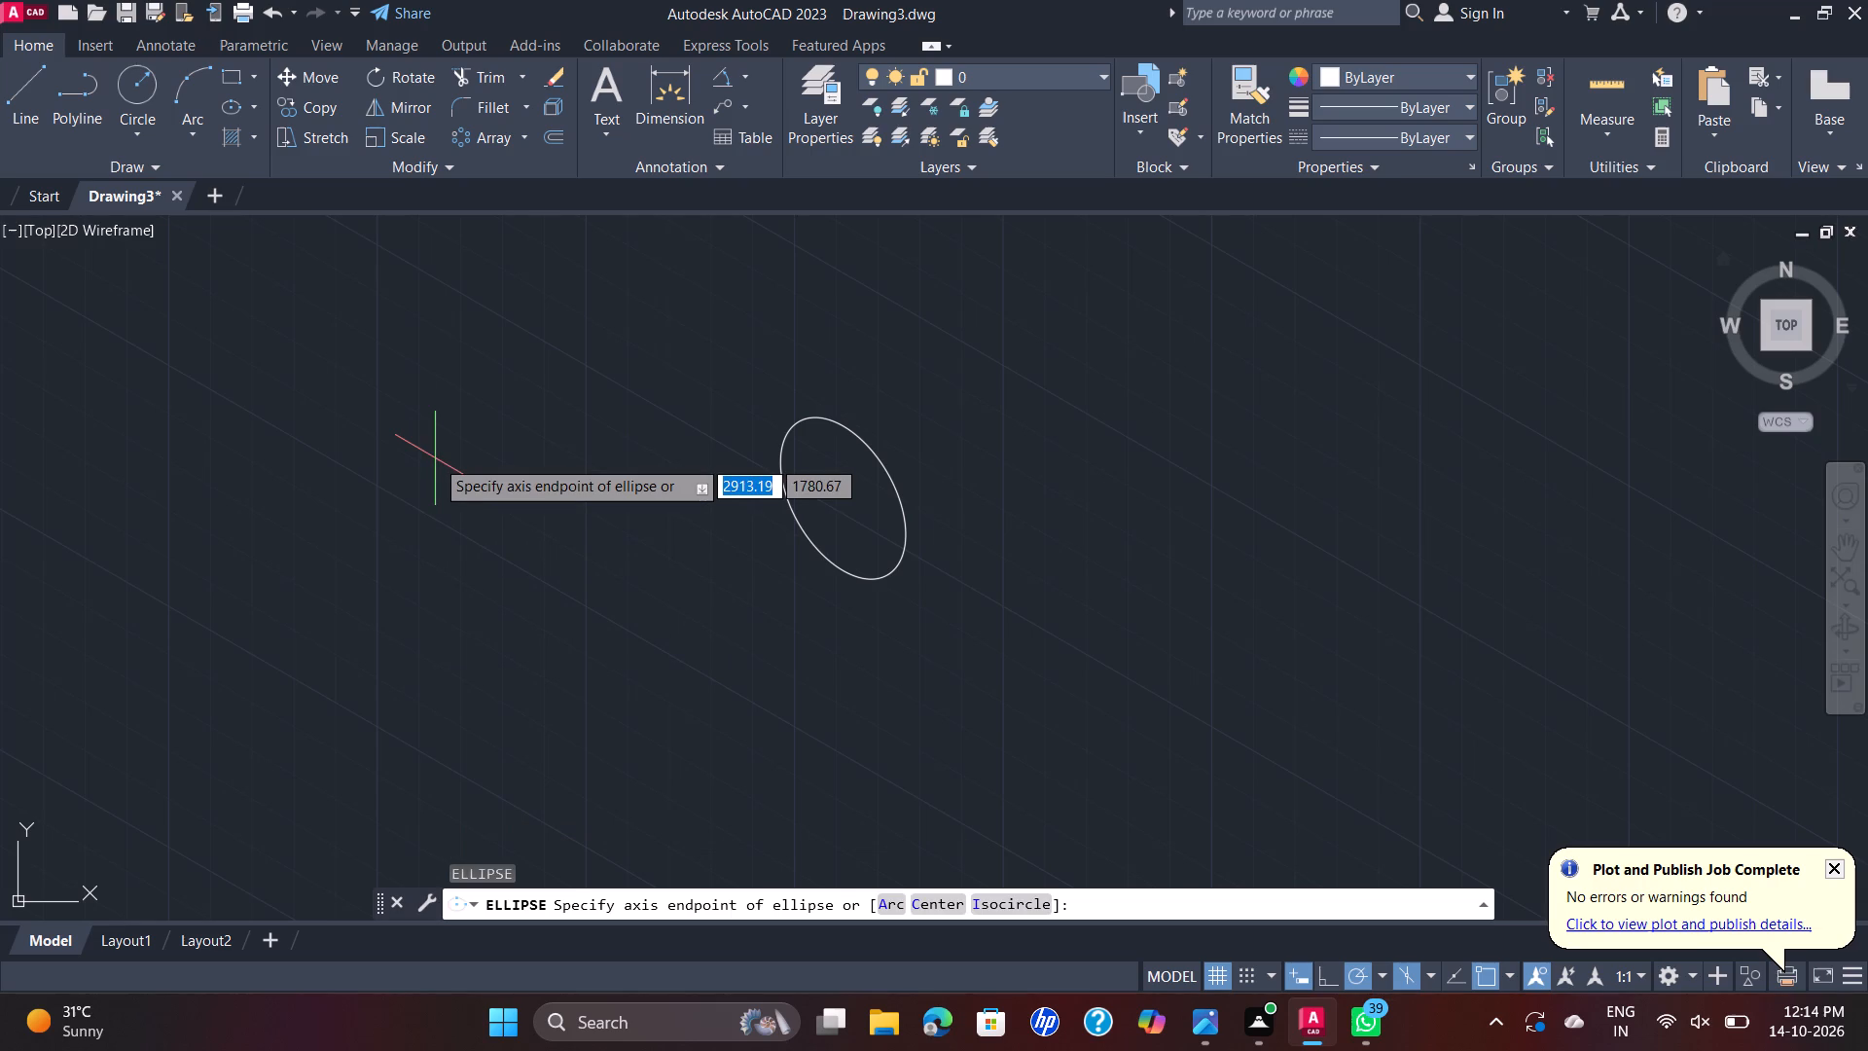
pyautogui.write('ISO')
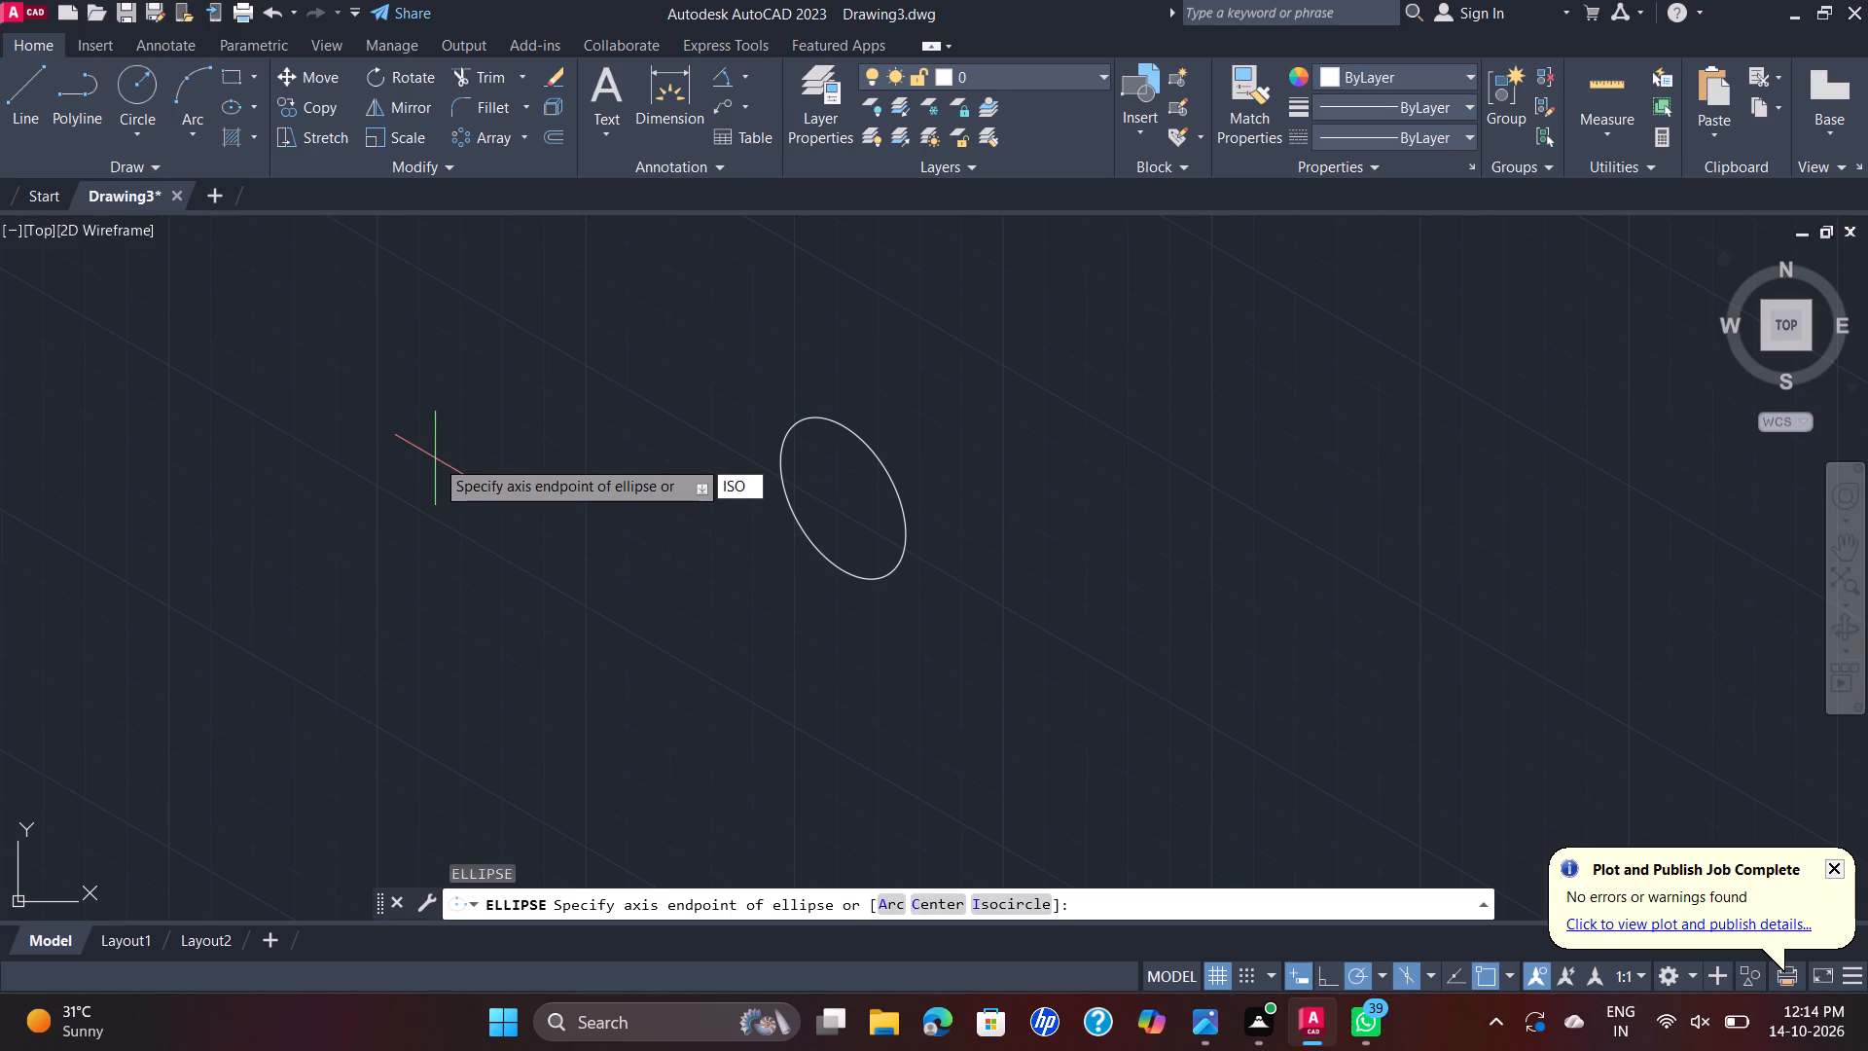
pyautogui.press('Return')
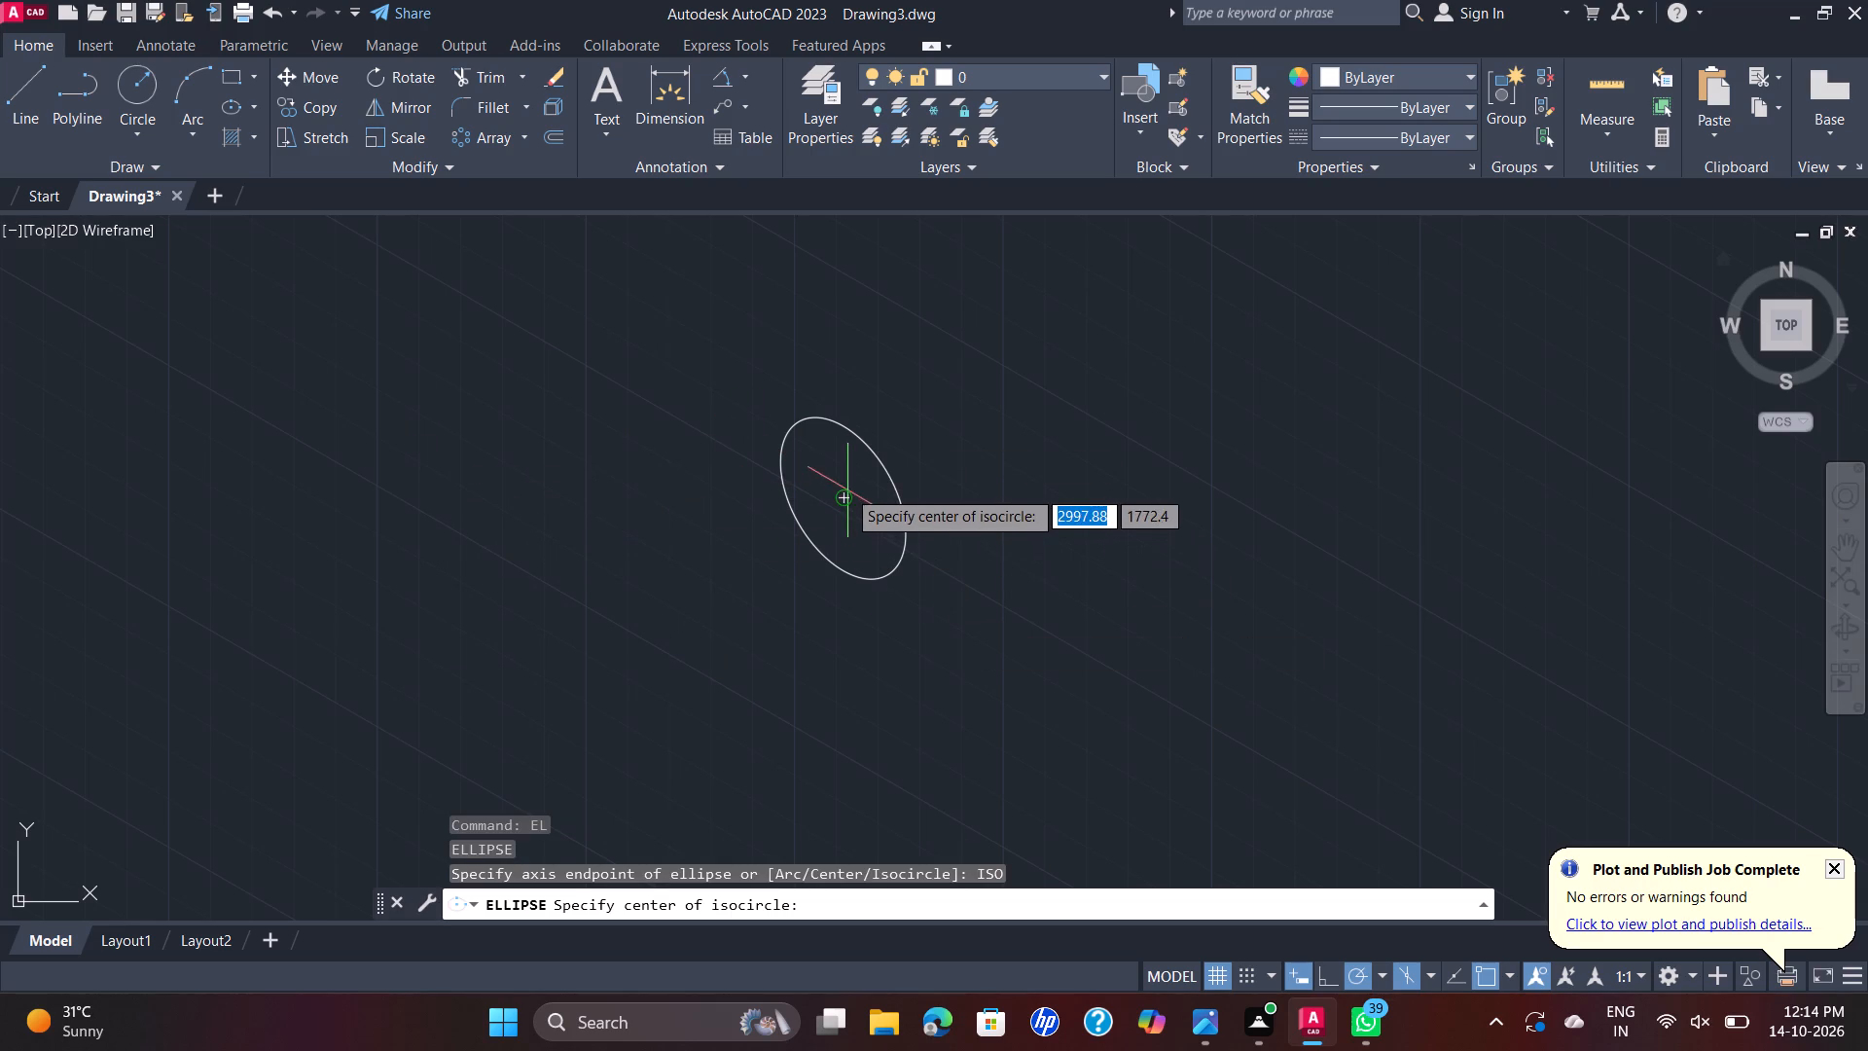
pyautogui.click(844, 502)
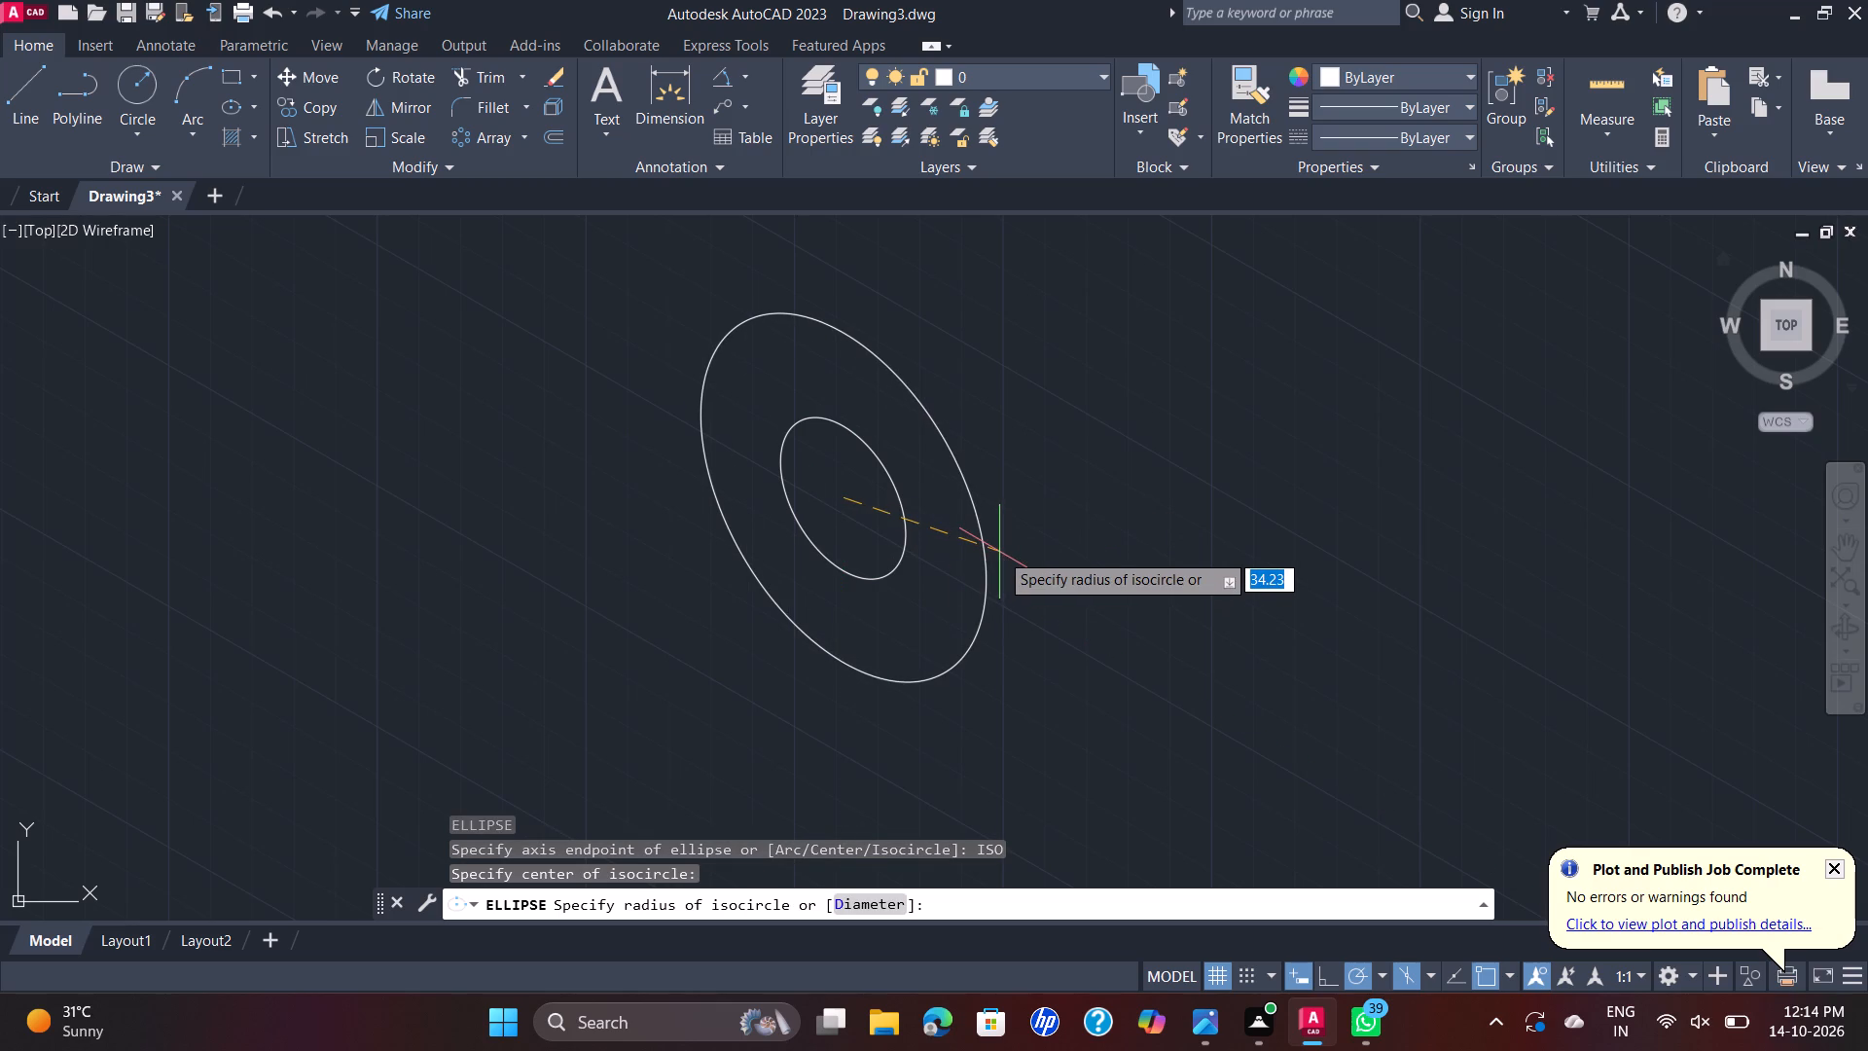
pyautogui.press('d')
pyautogui.press('Return')
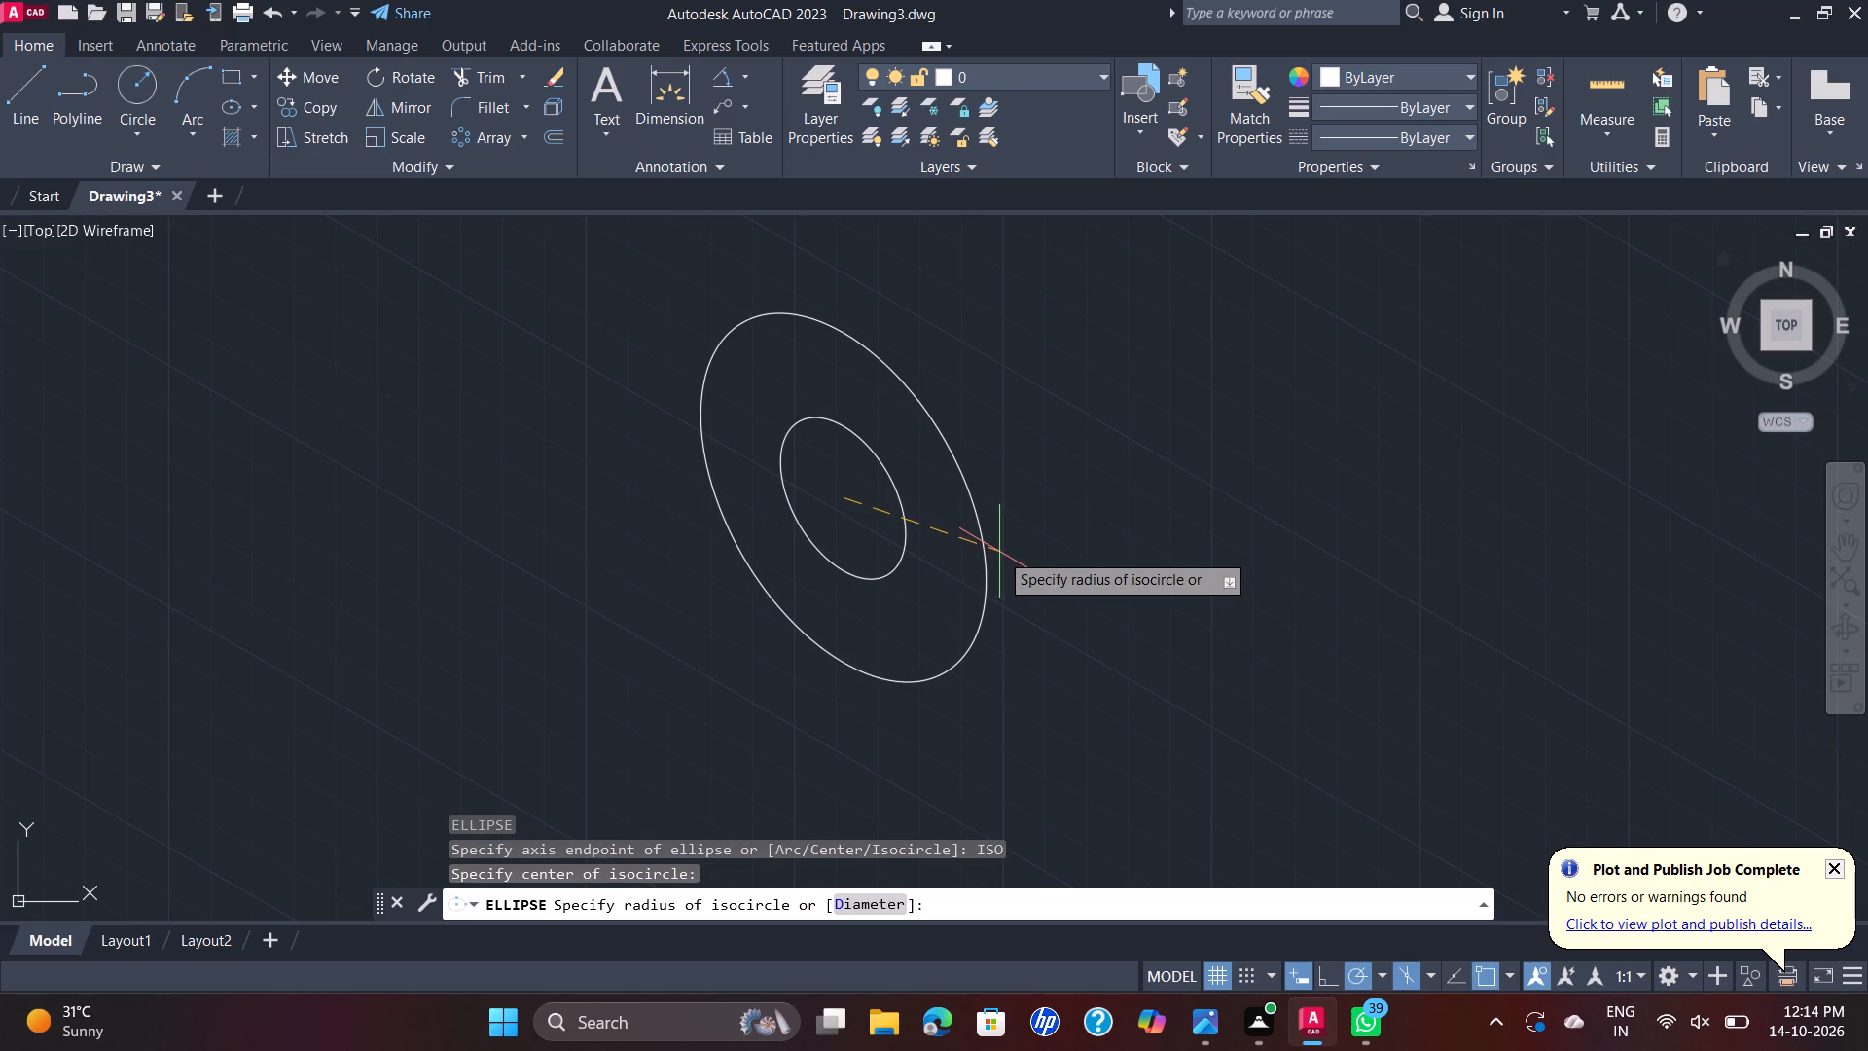
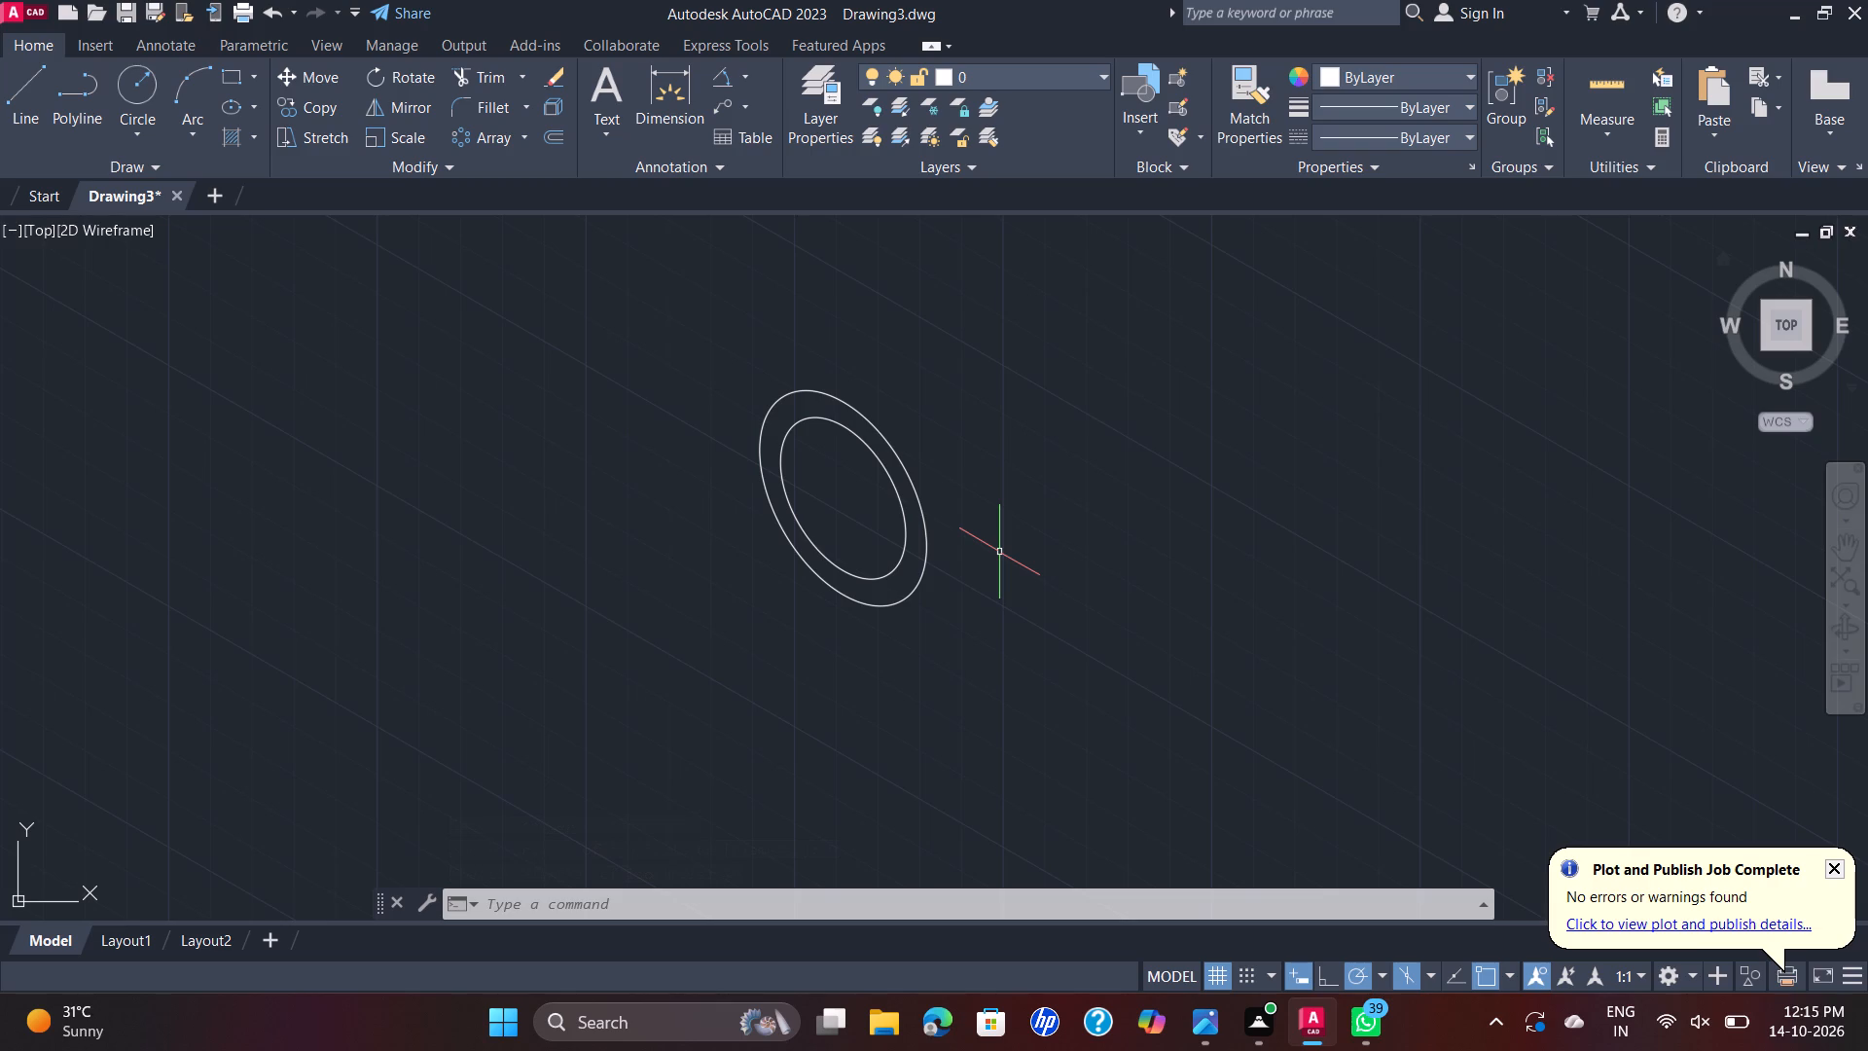
# Draw a third isocircle with a diameter of 25 on the left isoplane, concentric with the two existing isocircles.
pyautogui.write('25')
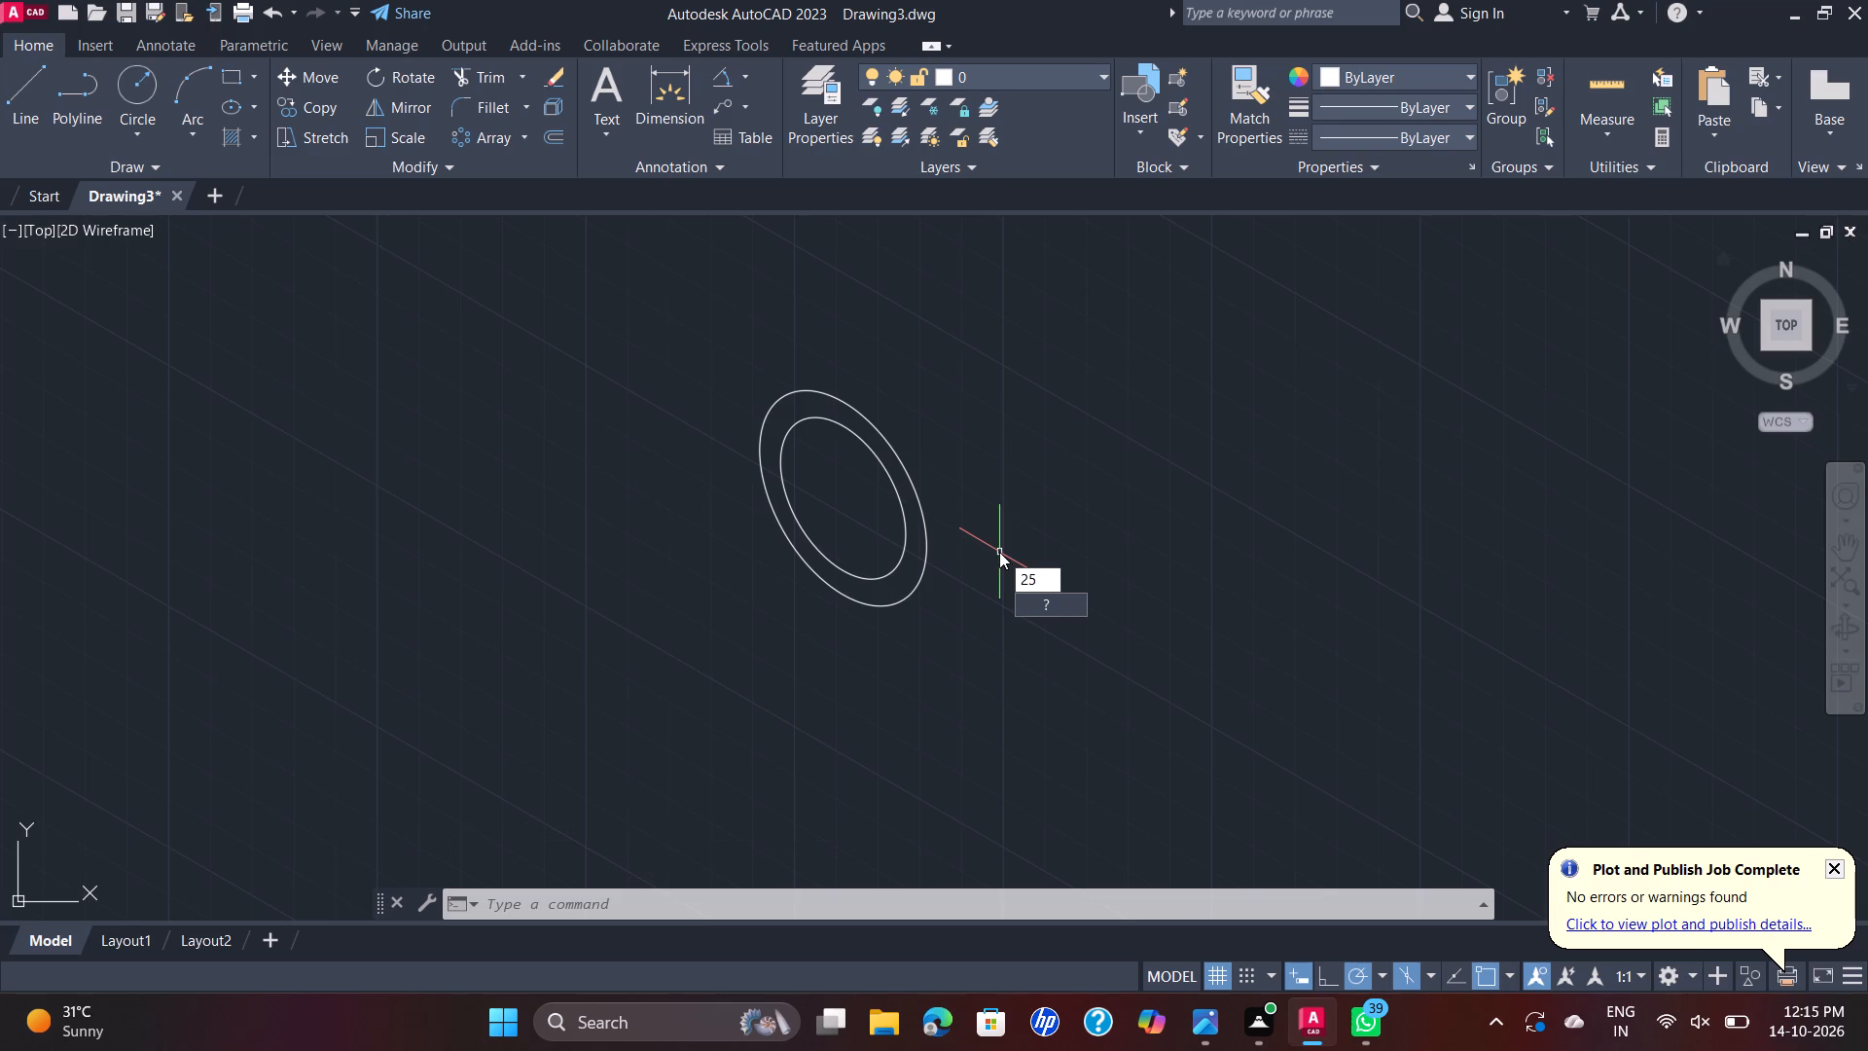
pyautogui.press('Escape')
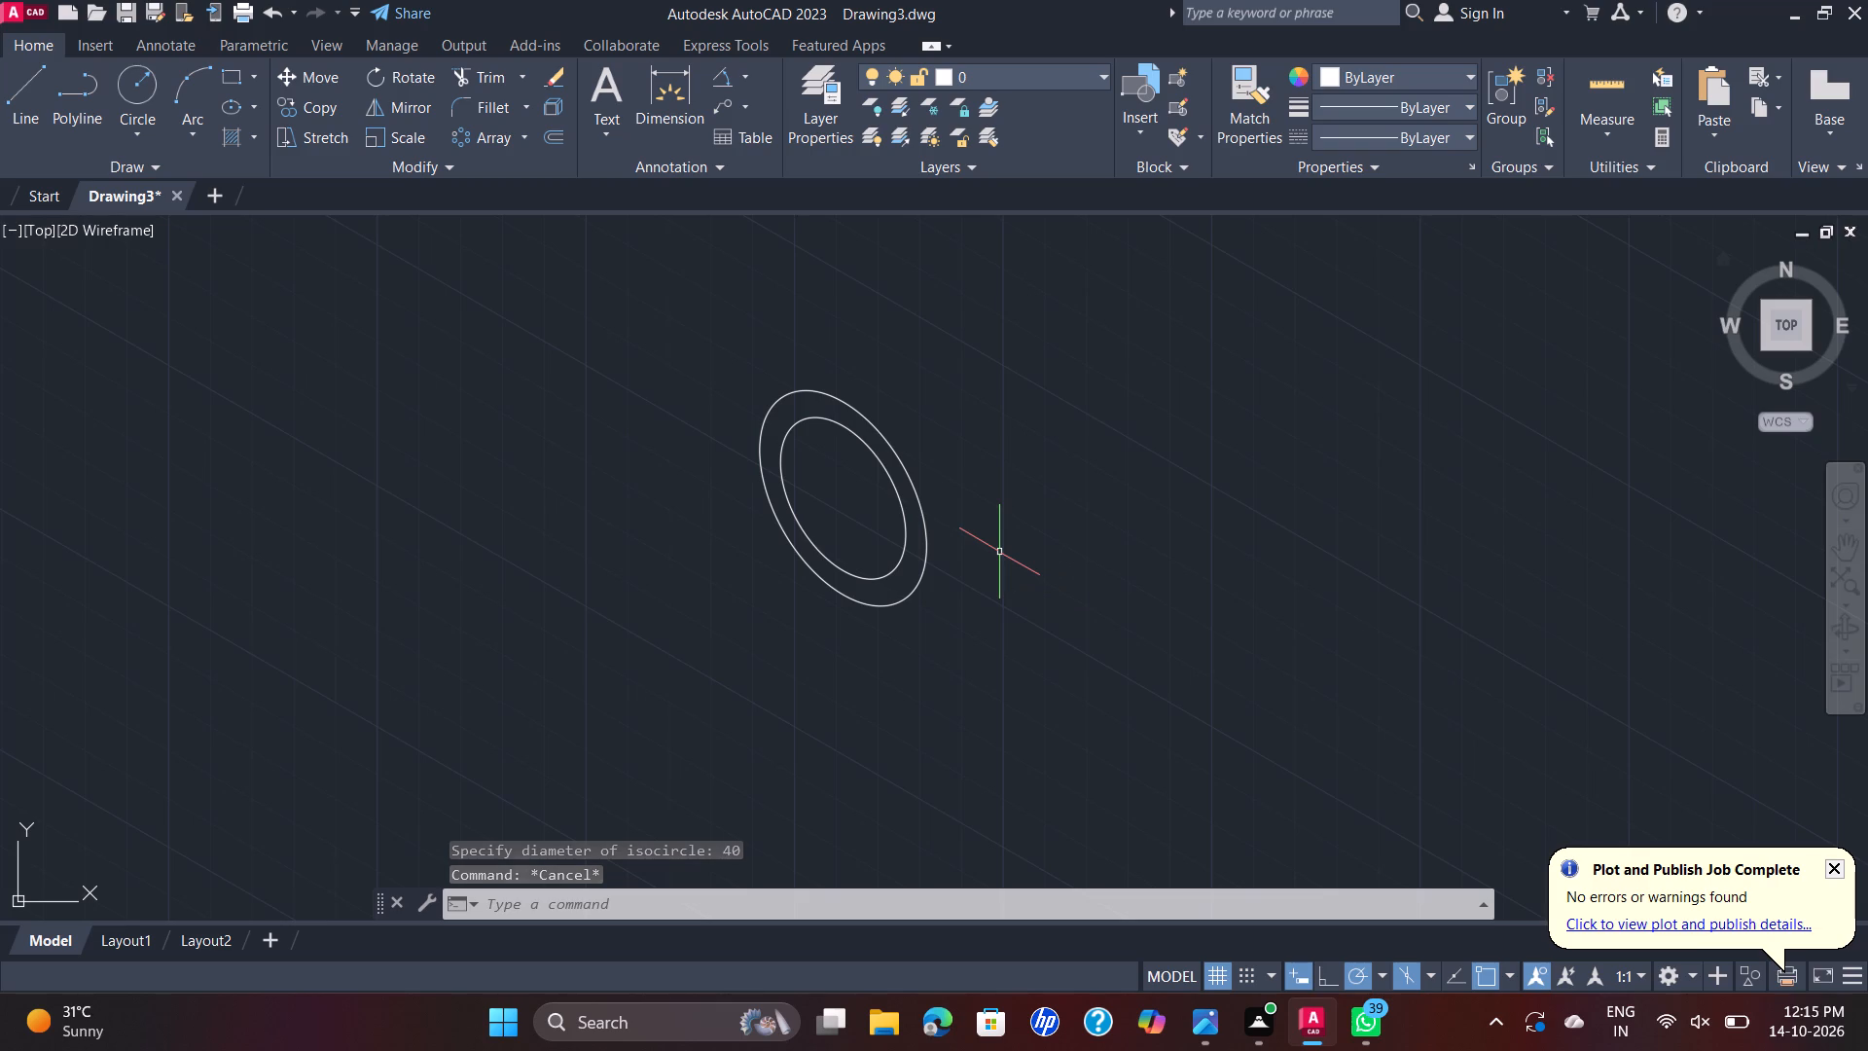
pyautogui.write('EL')
pyautogui.press('Return')
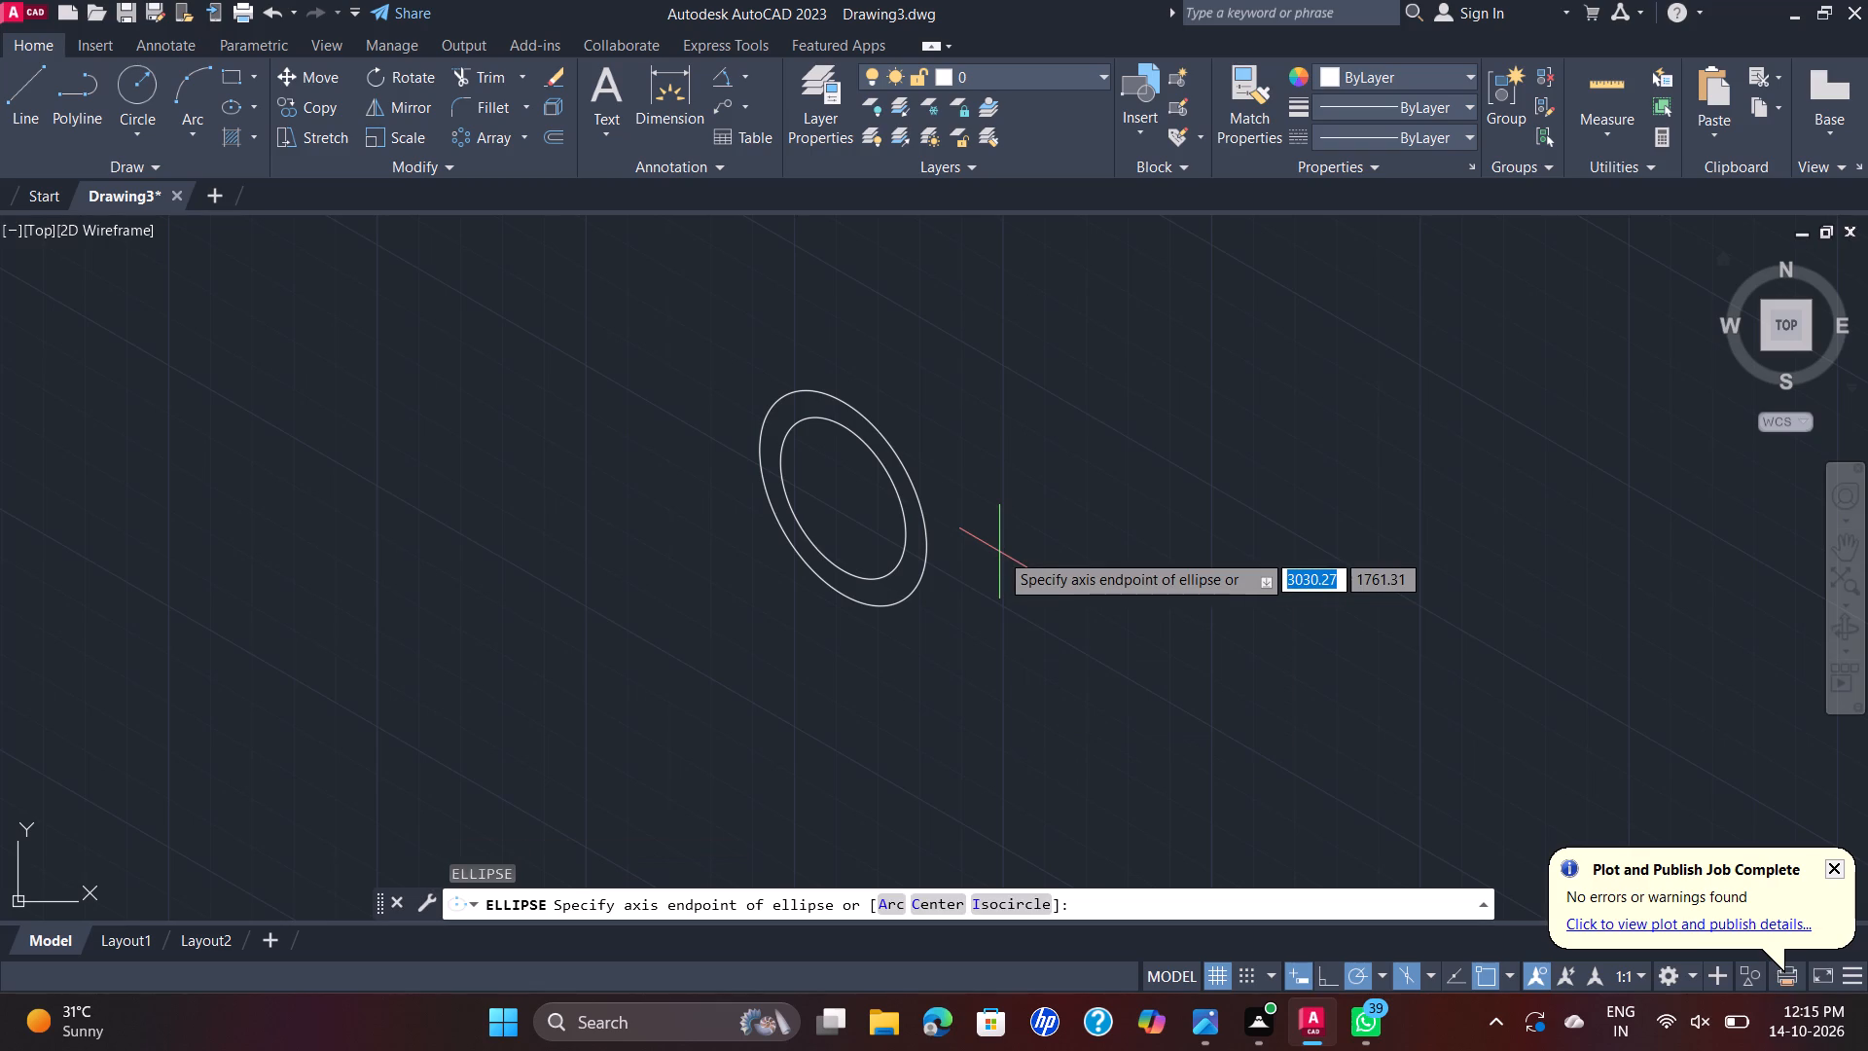
pyautogui.write('IS')
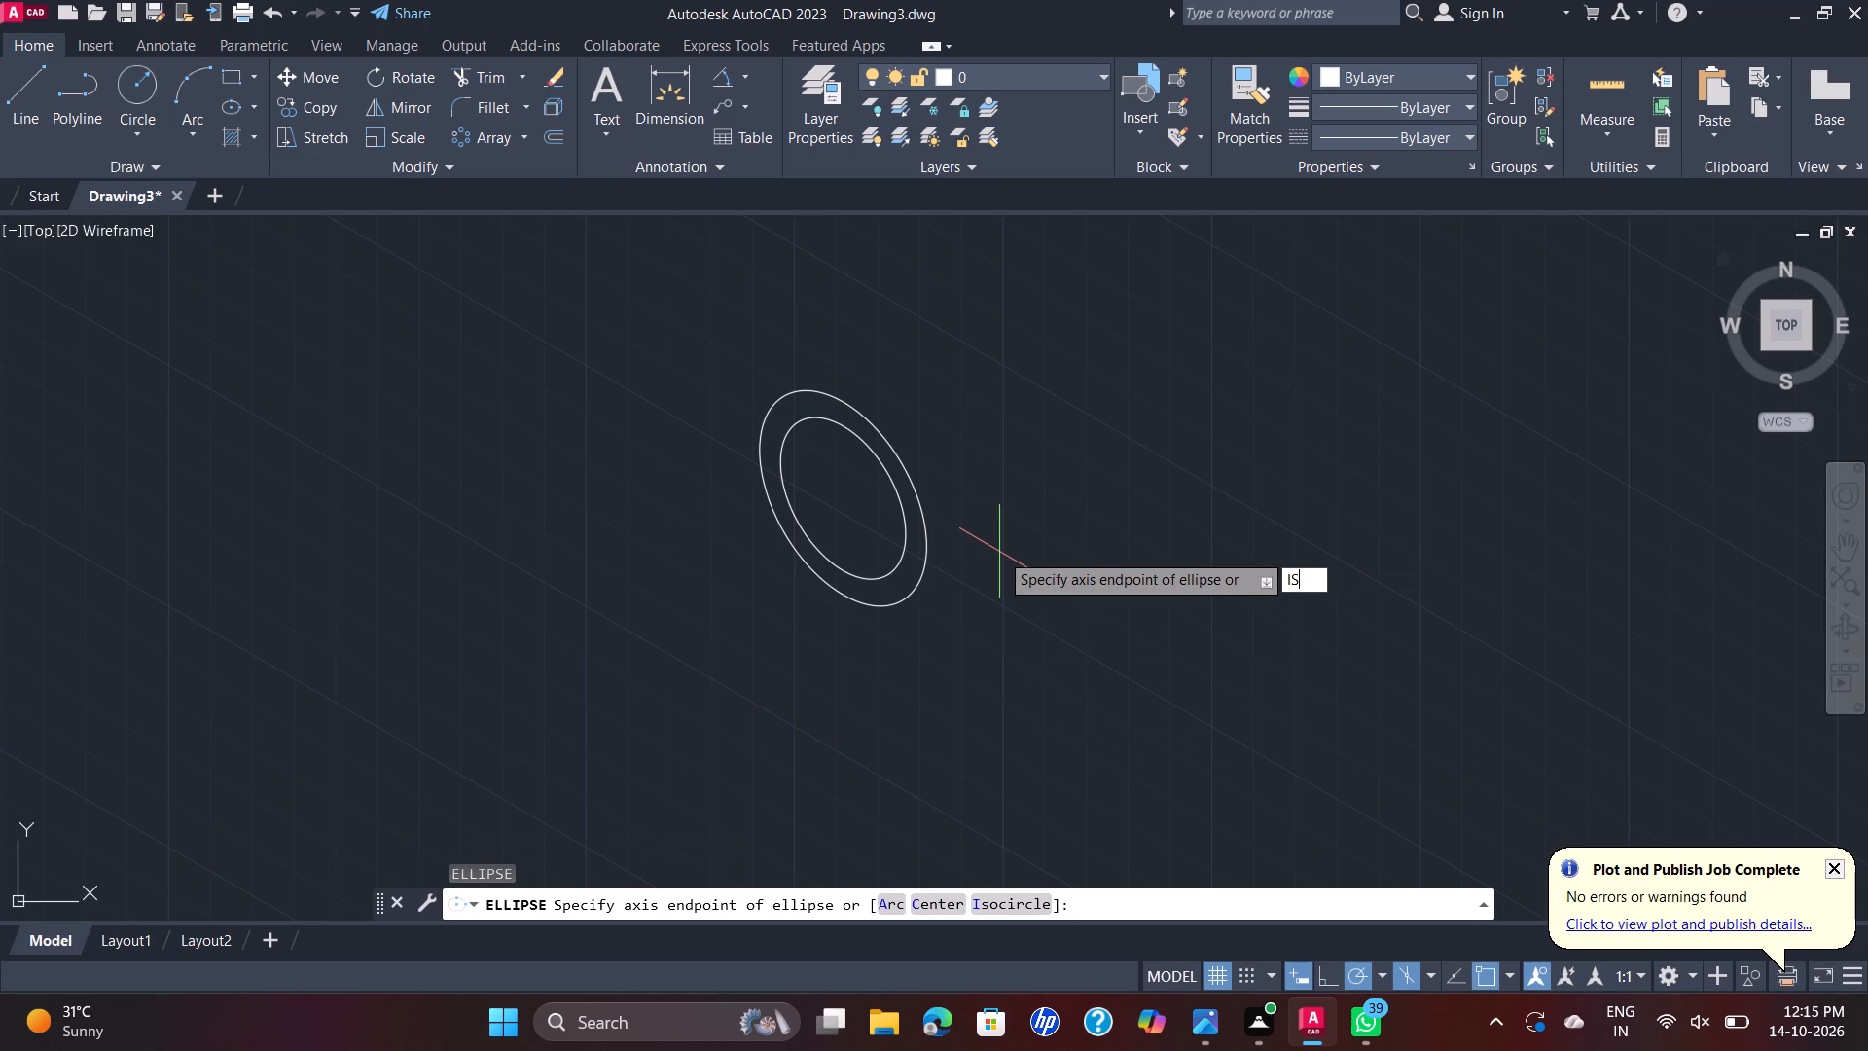
pyautogui.press('o')
pyautogui.press('Return')
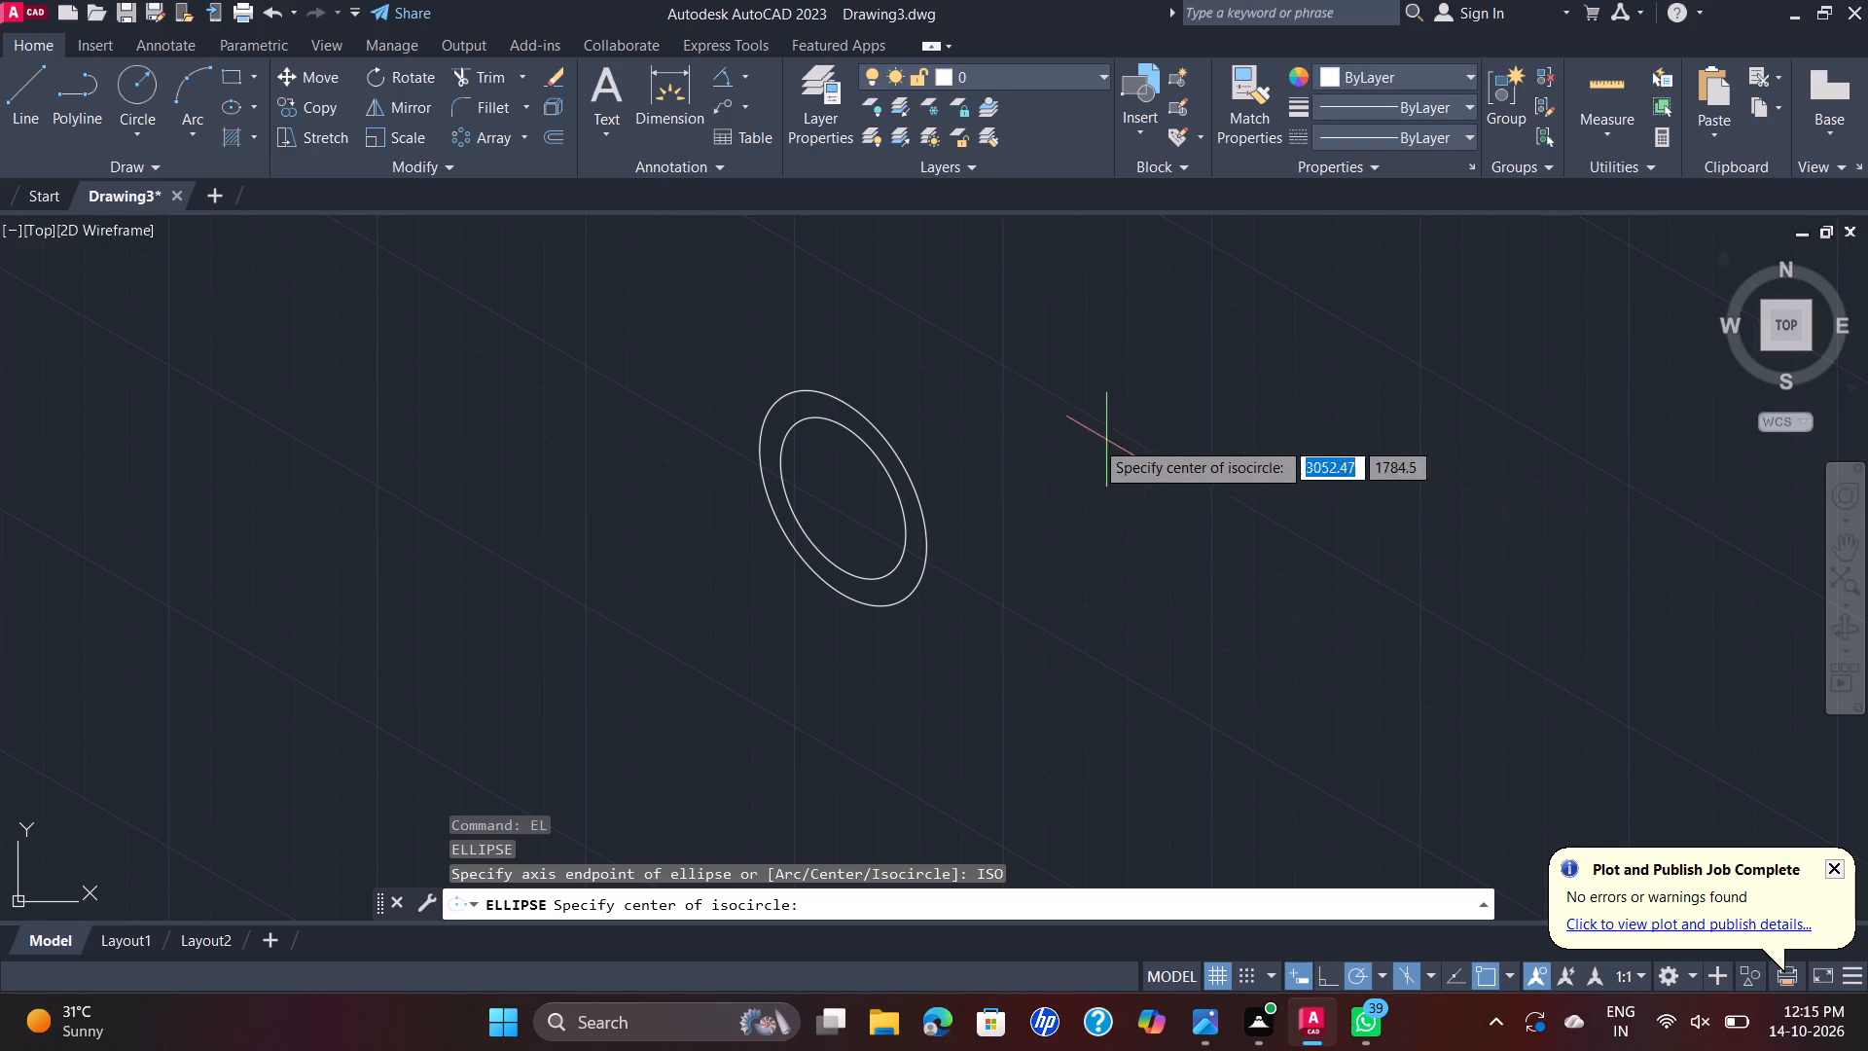
pyautogui.click(839, 502)
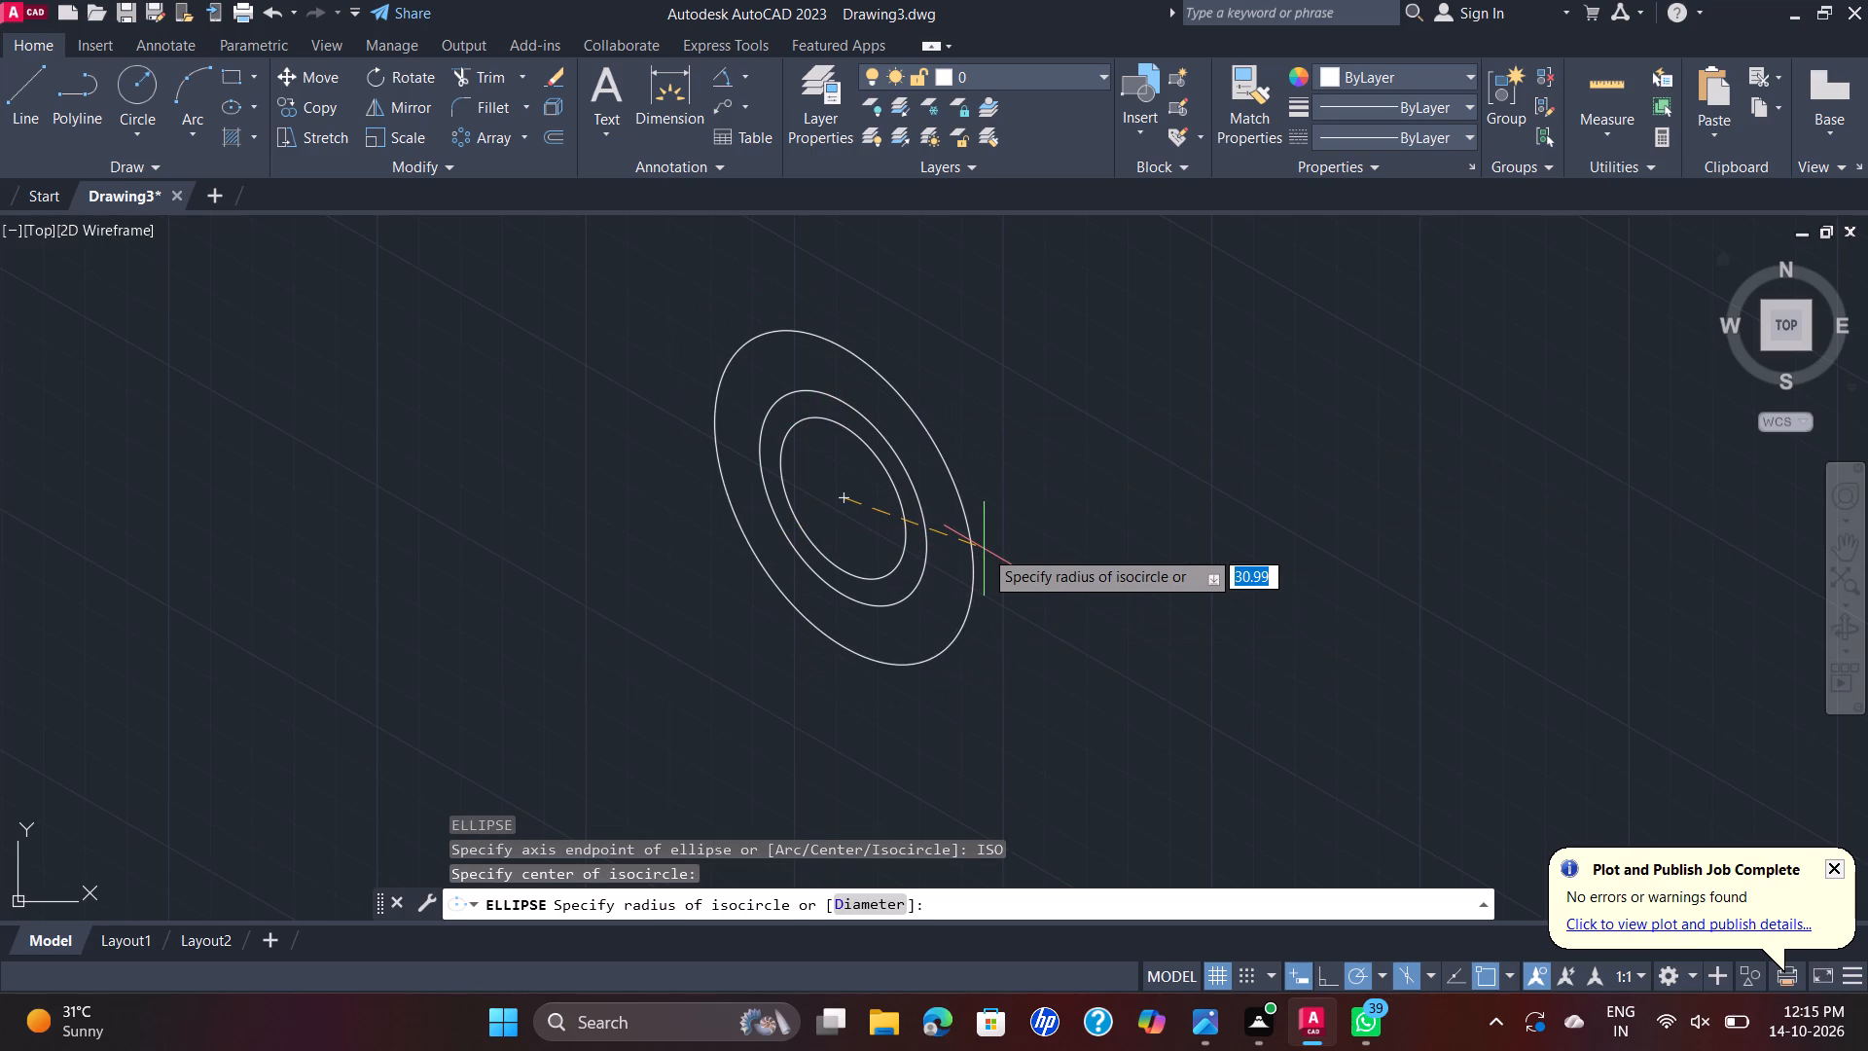
pyautogui.press('d')
pyautogui.press('Return')
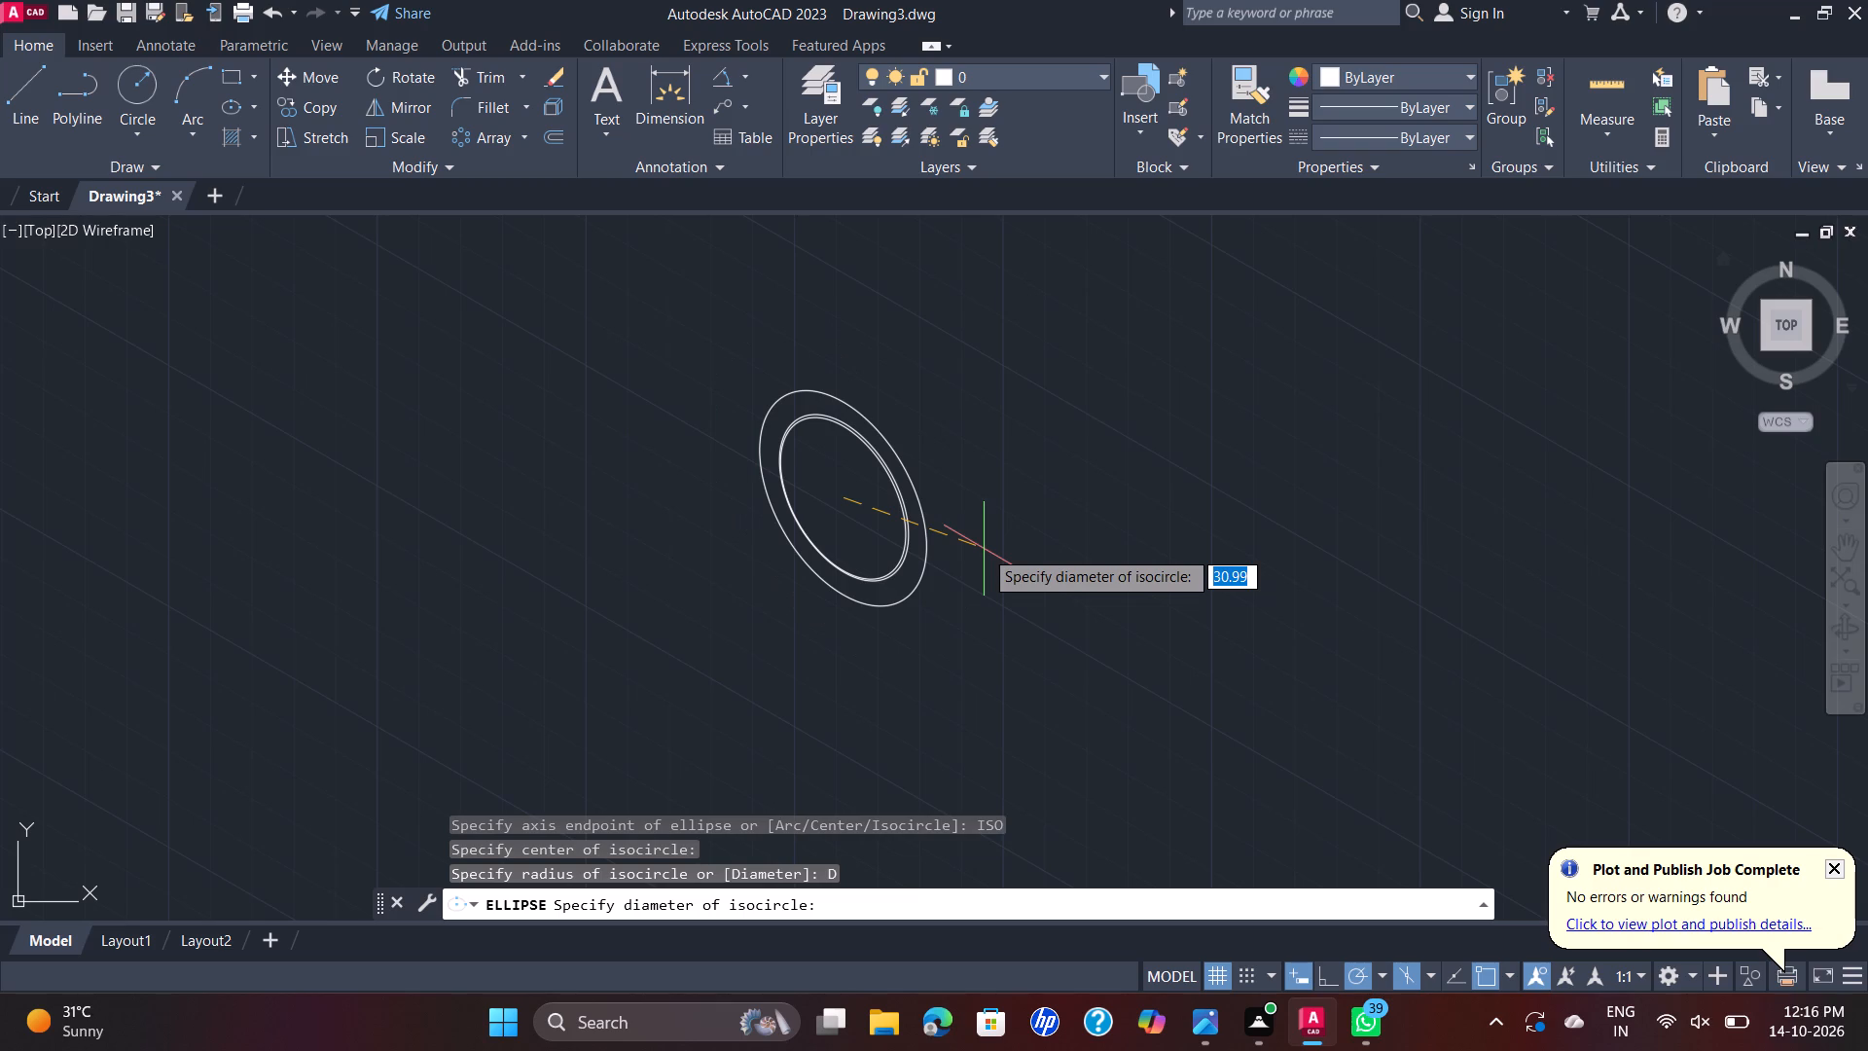
pyautogui.write('25')
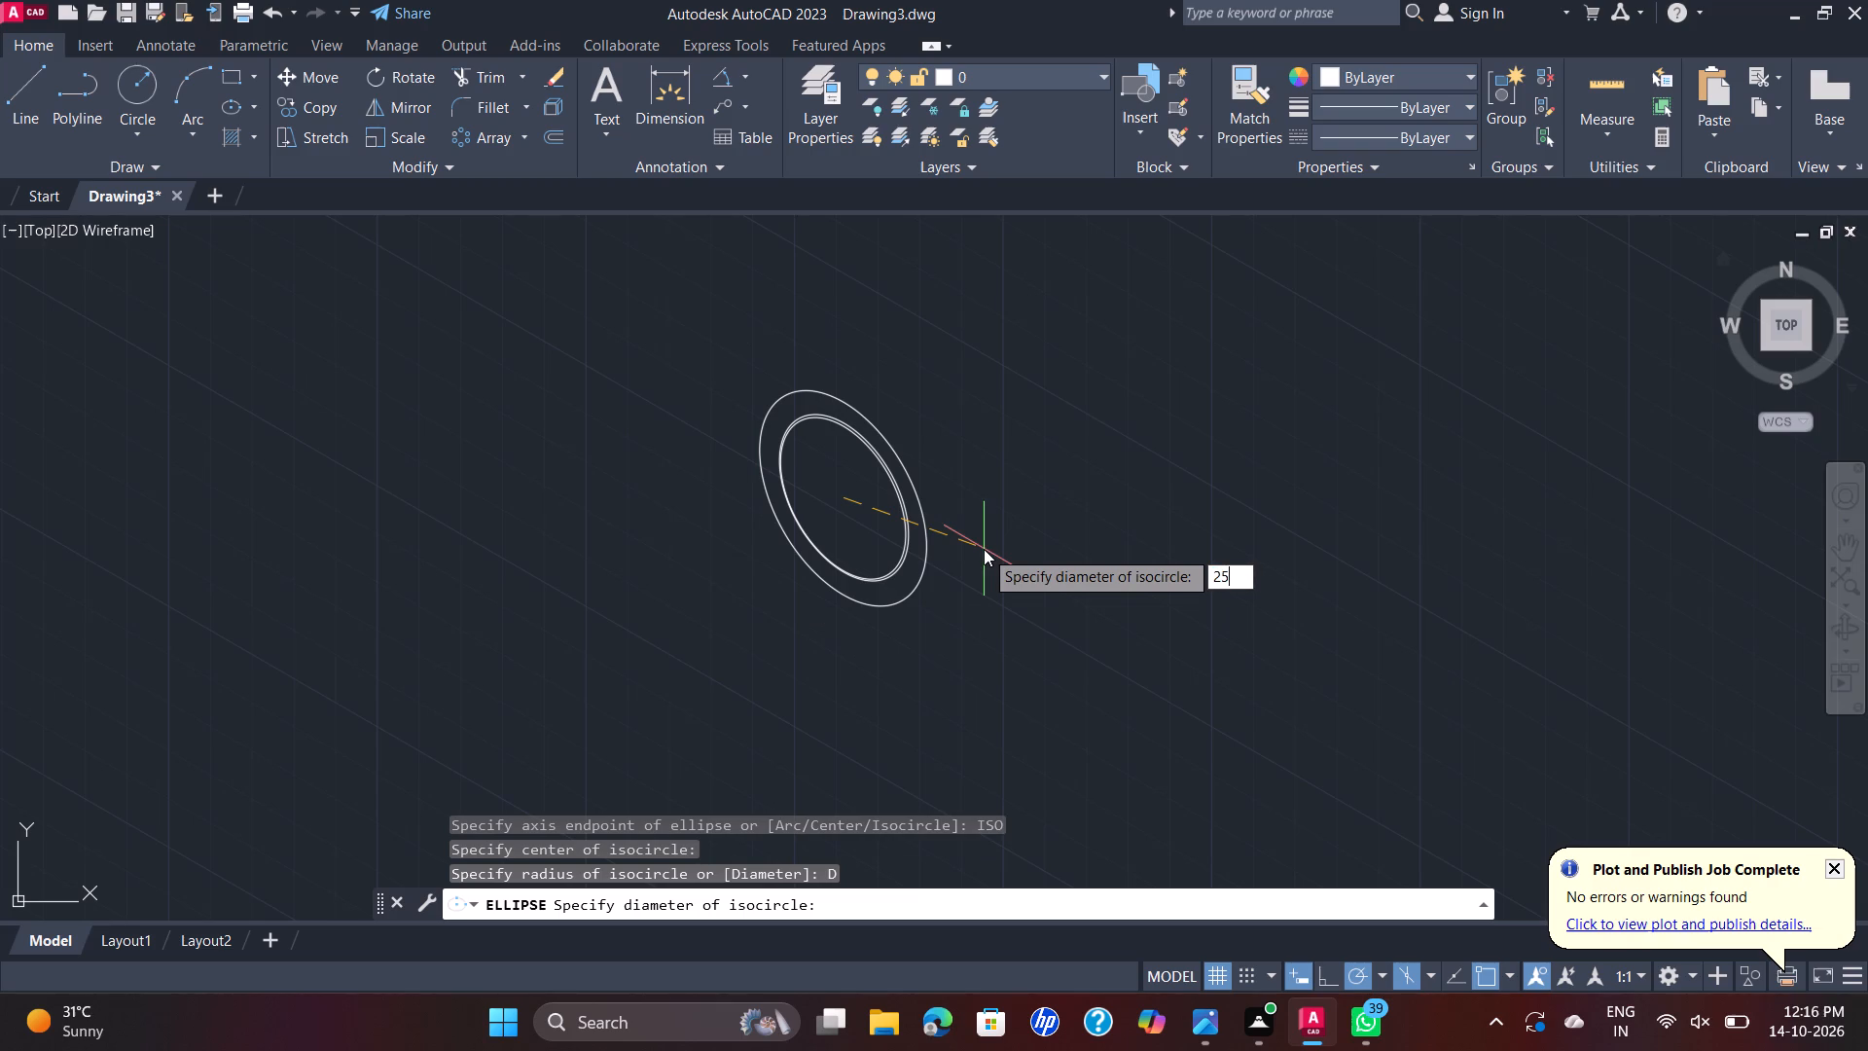
pyautogui.press('Return')
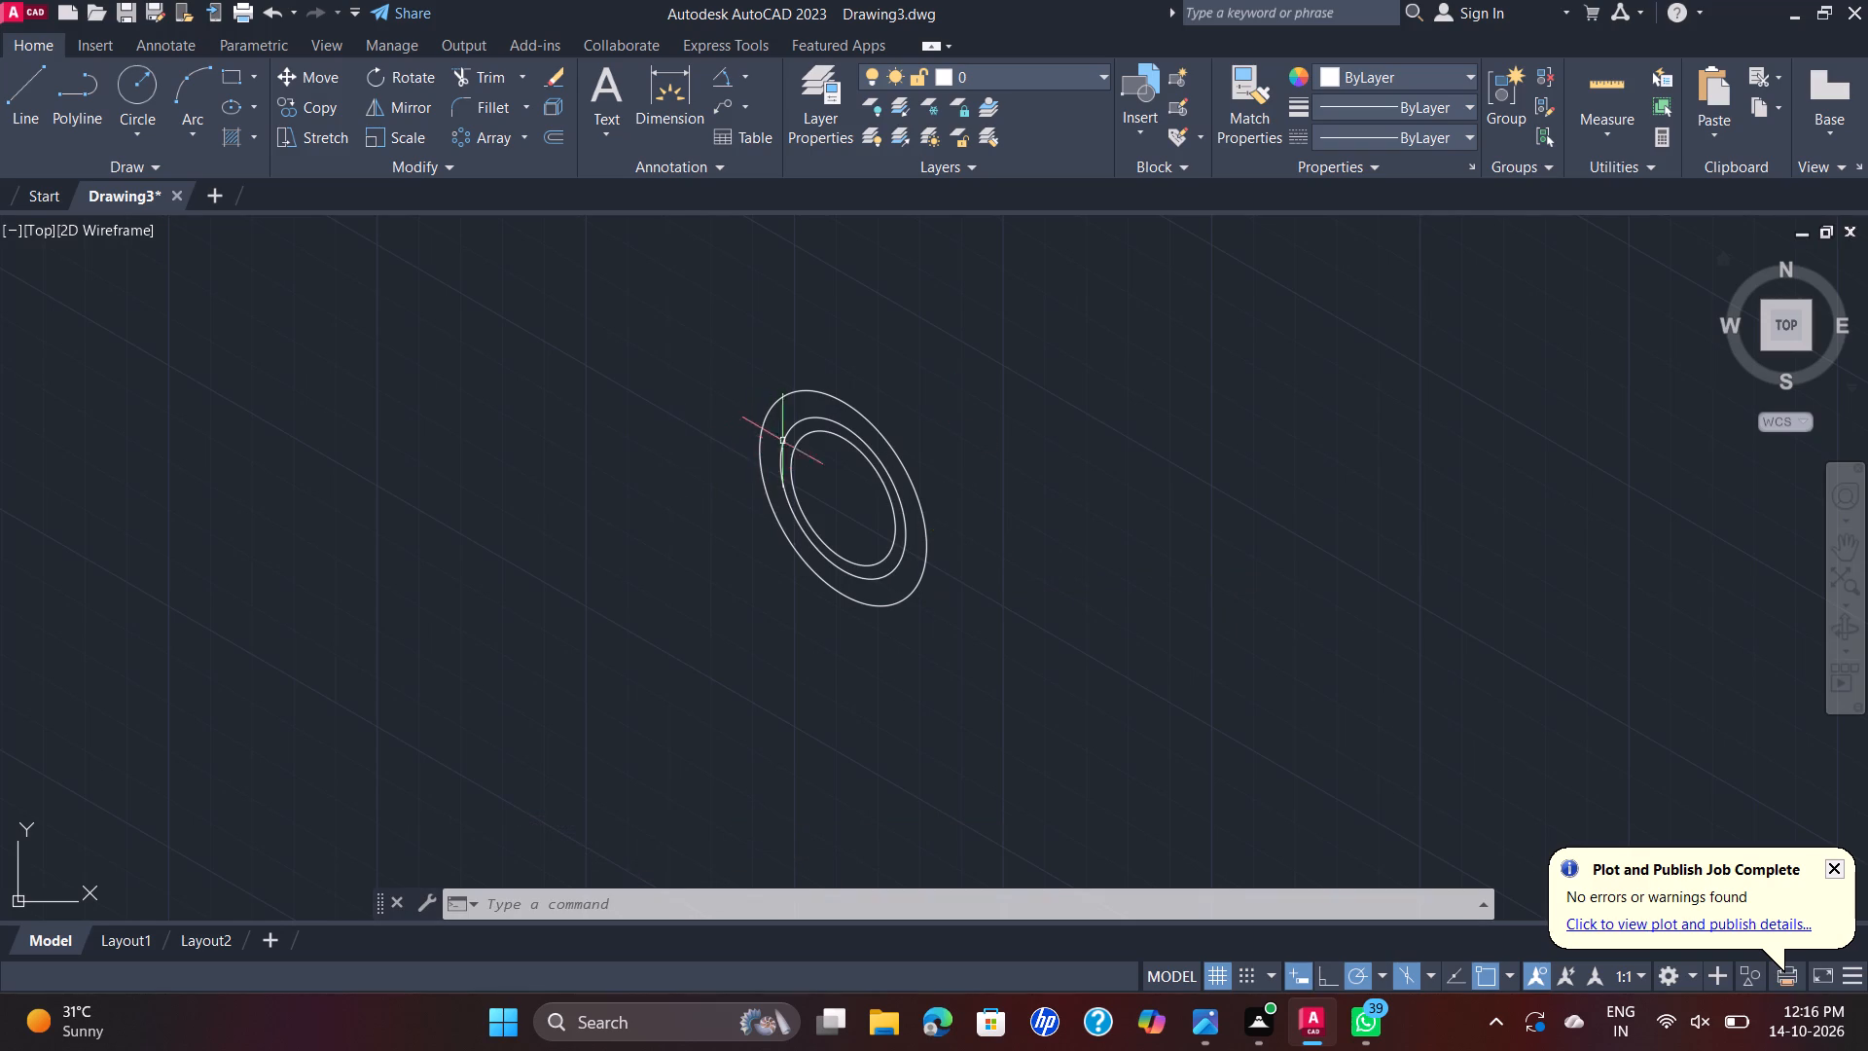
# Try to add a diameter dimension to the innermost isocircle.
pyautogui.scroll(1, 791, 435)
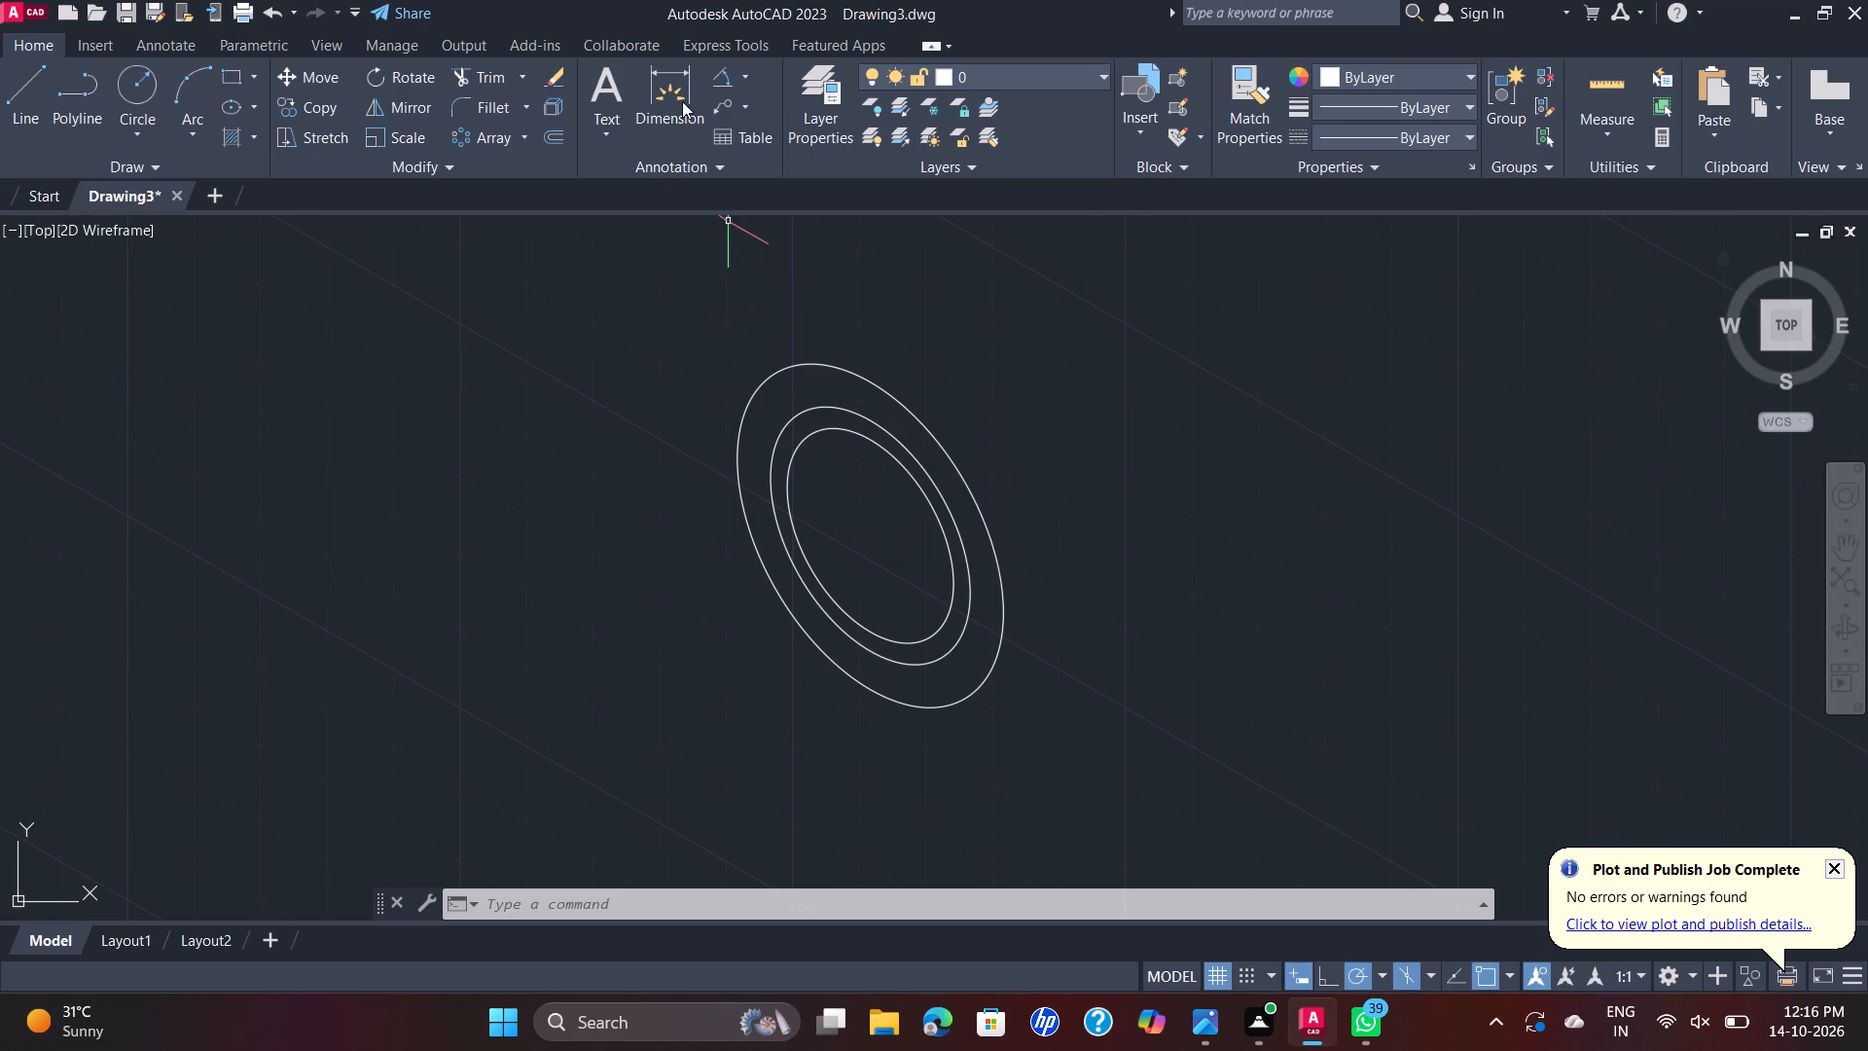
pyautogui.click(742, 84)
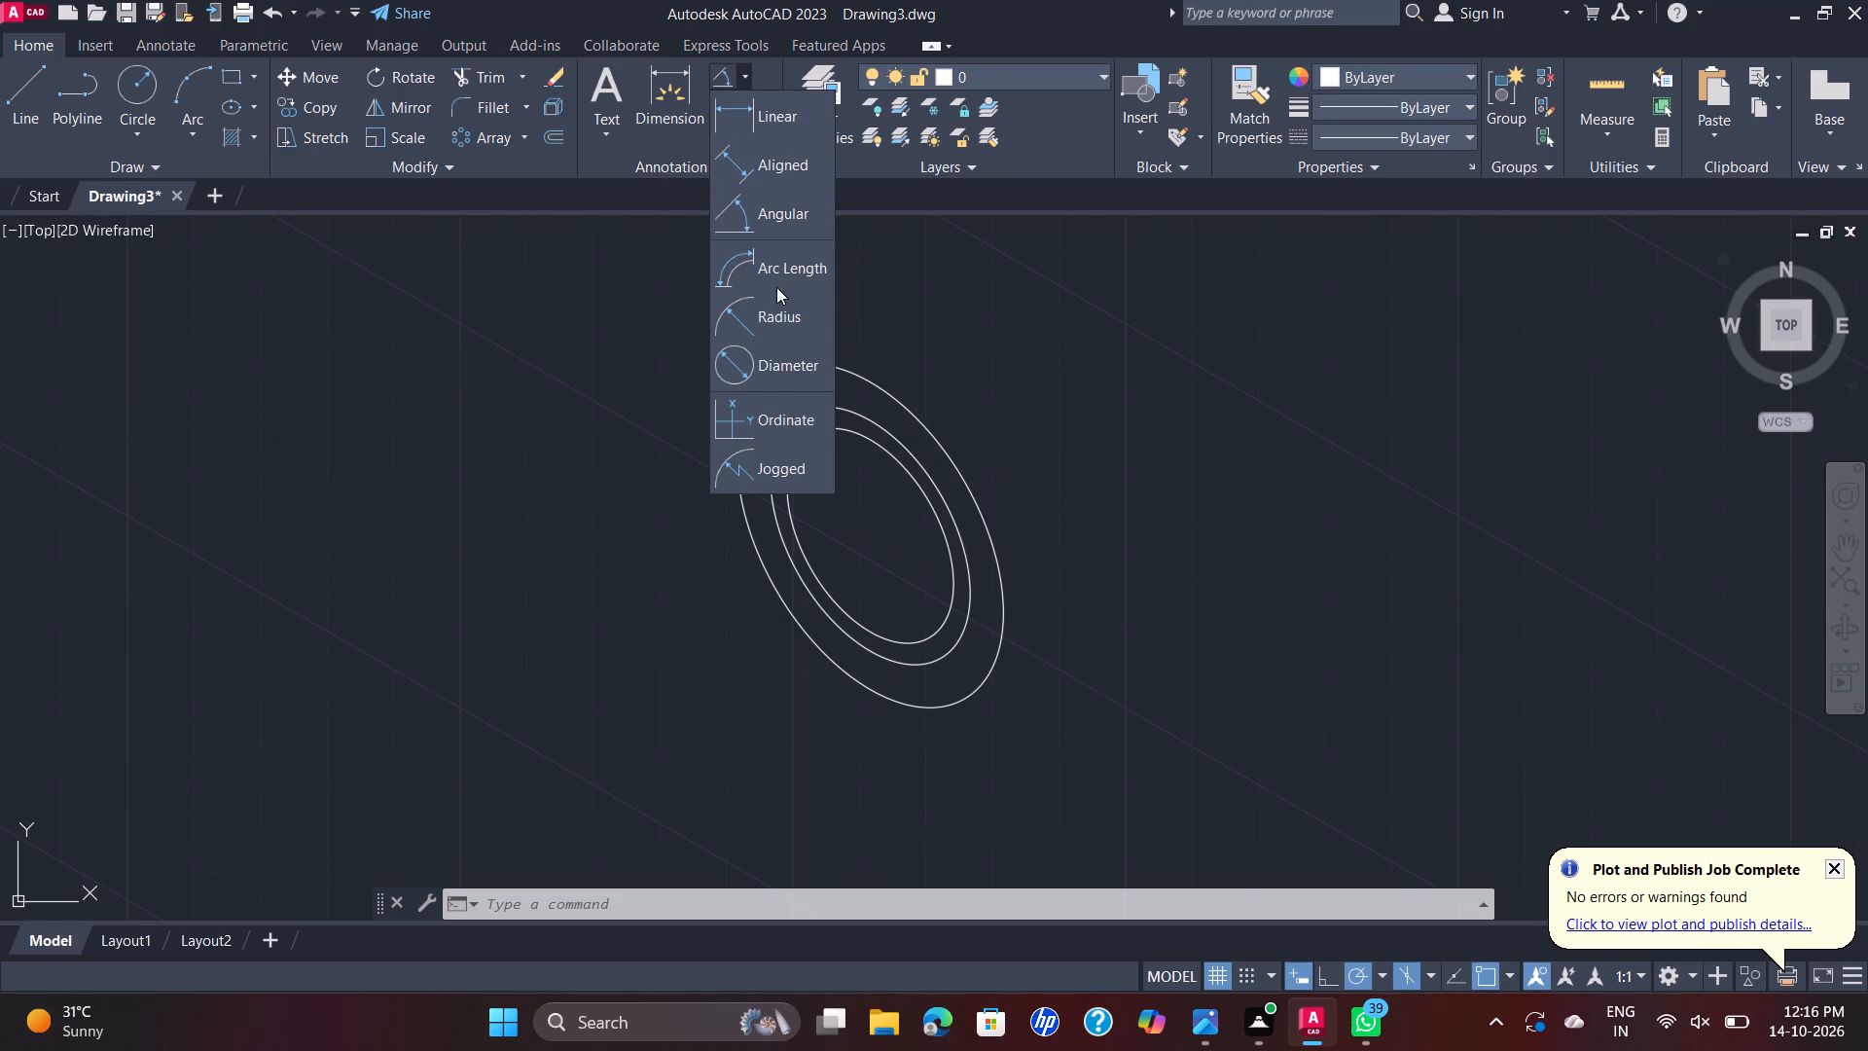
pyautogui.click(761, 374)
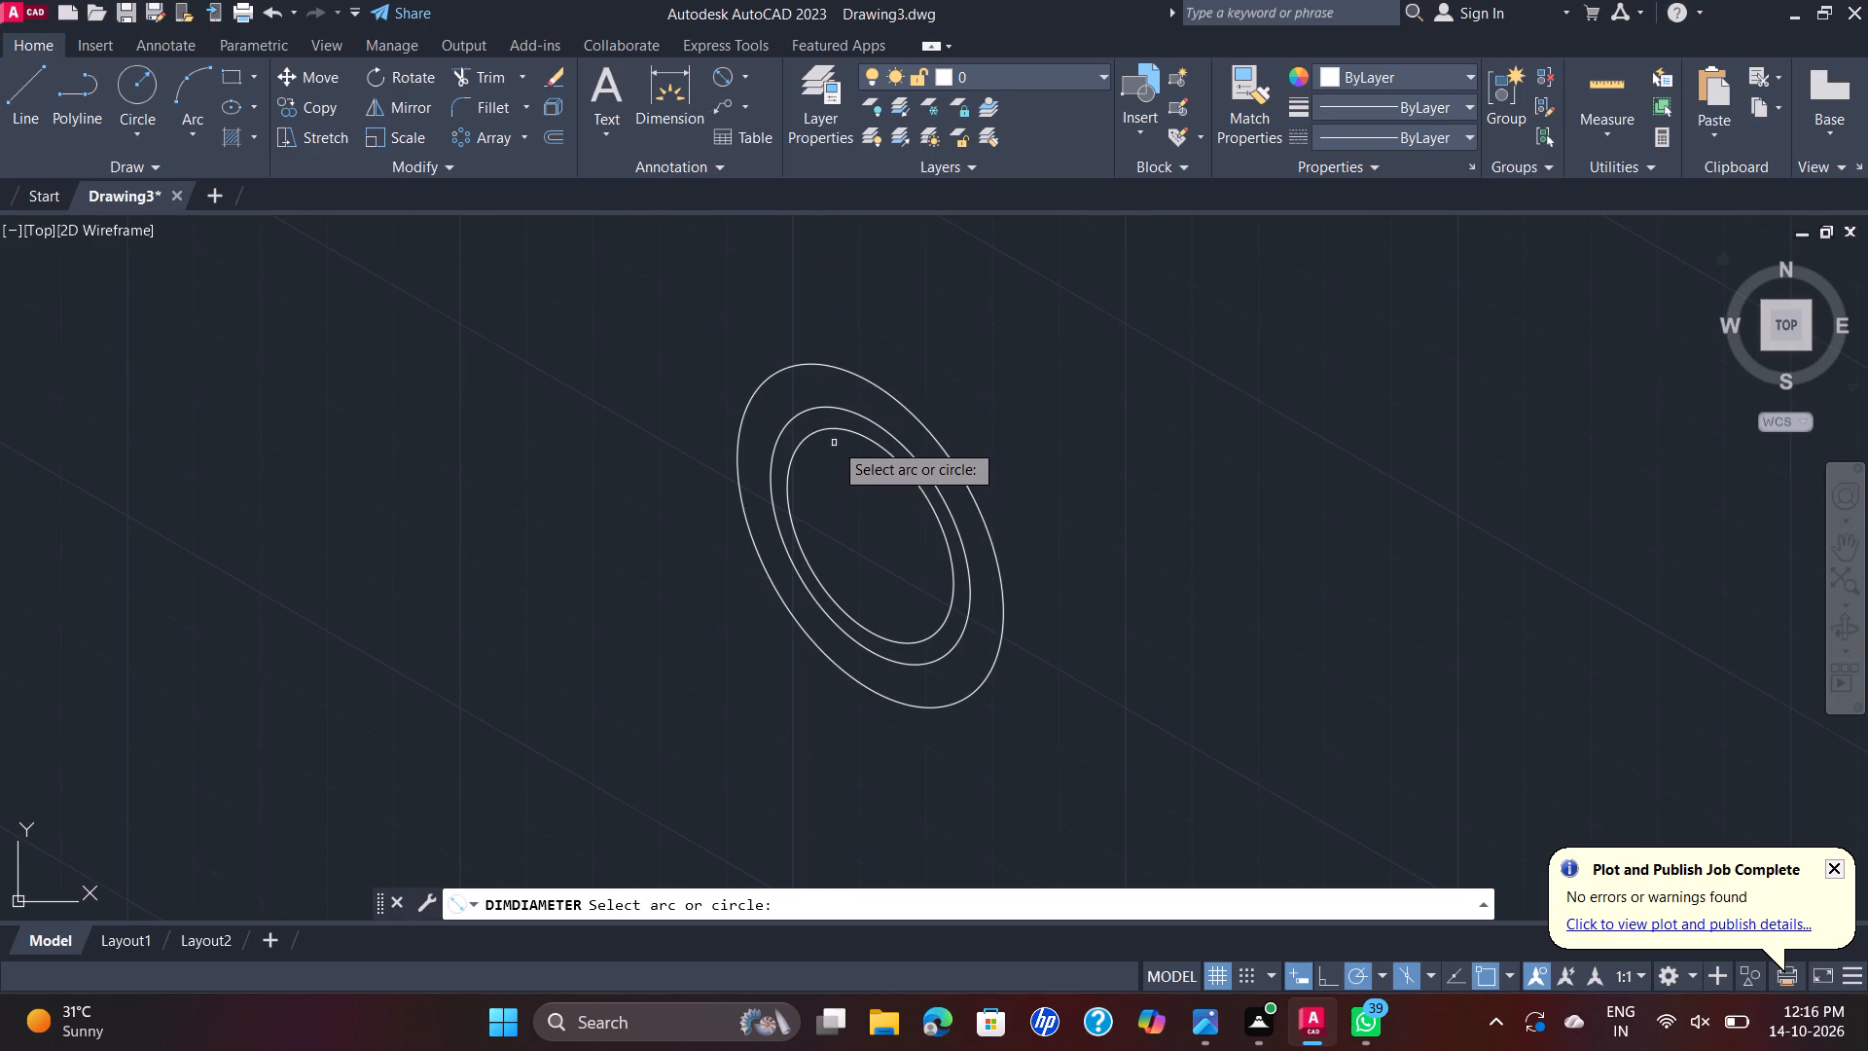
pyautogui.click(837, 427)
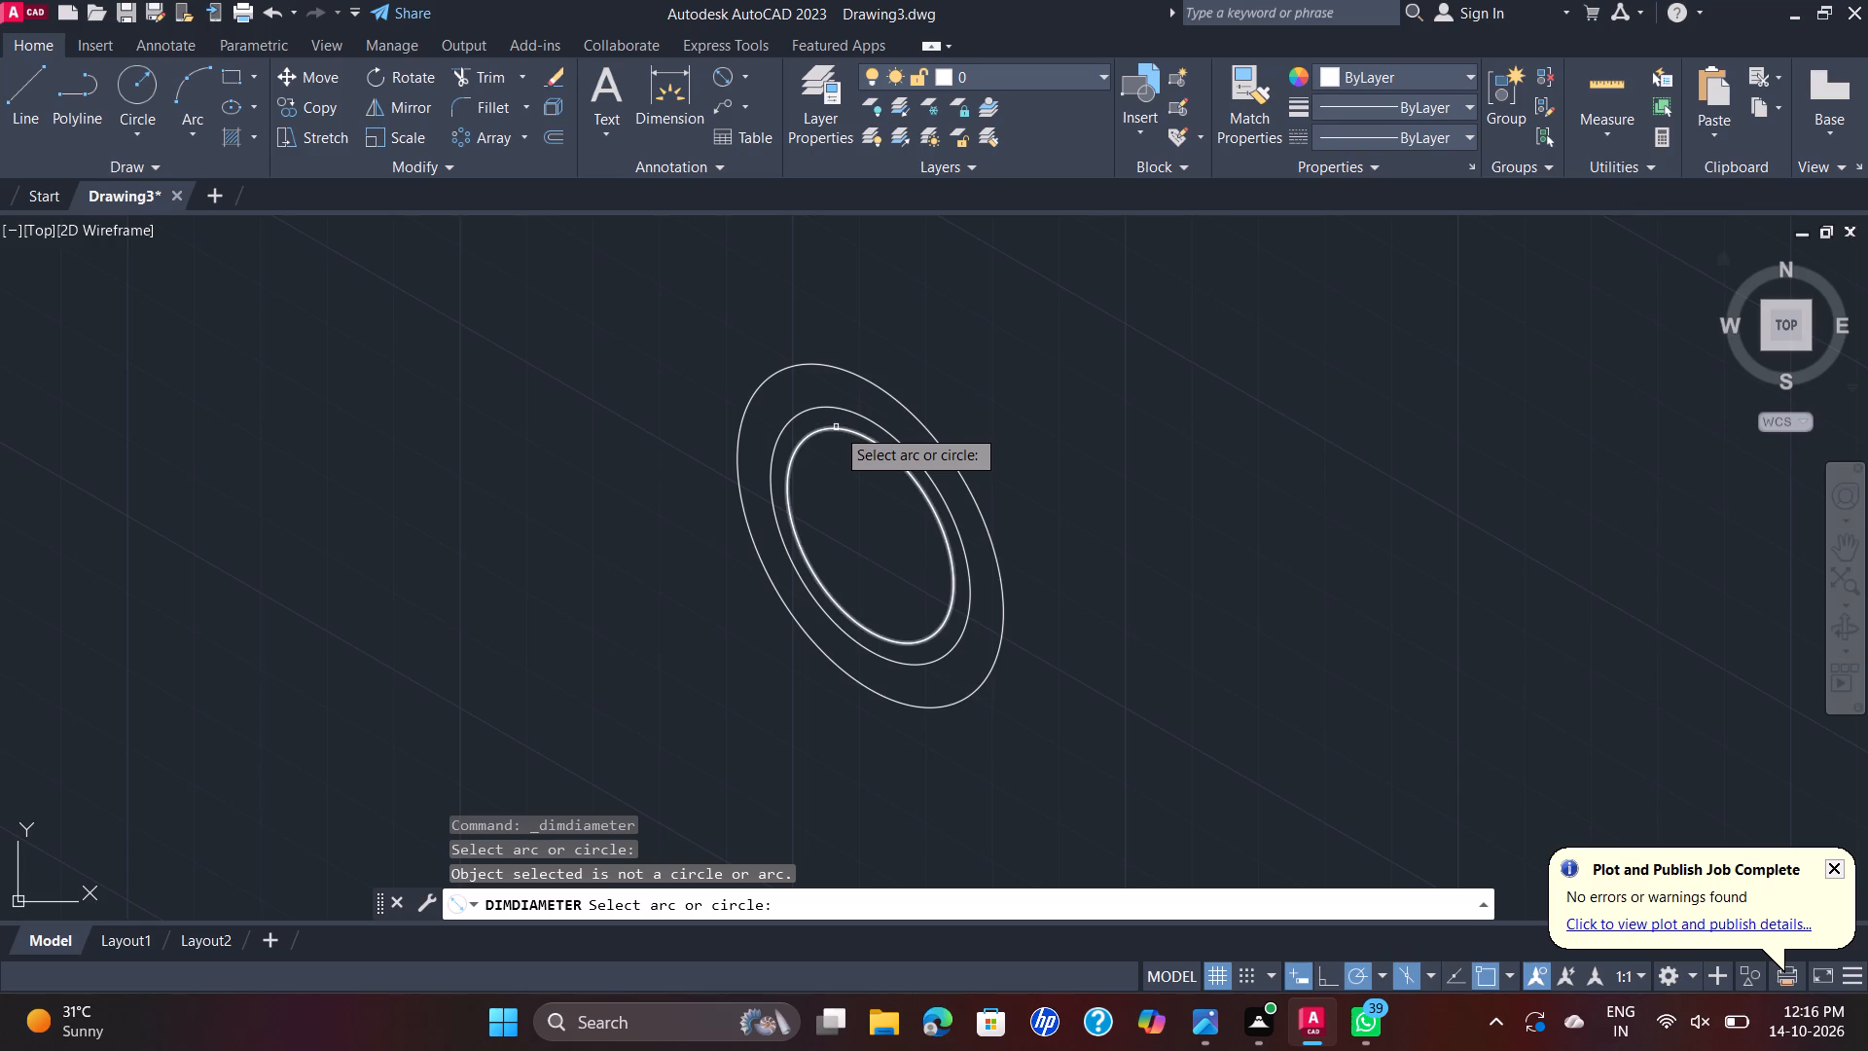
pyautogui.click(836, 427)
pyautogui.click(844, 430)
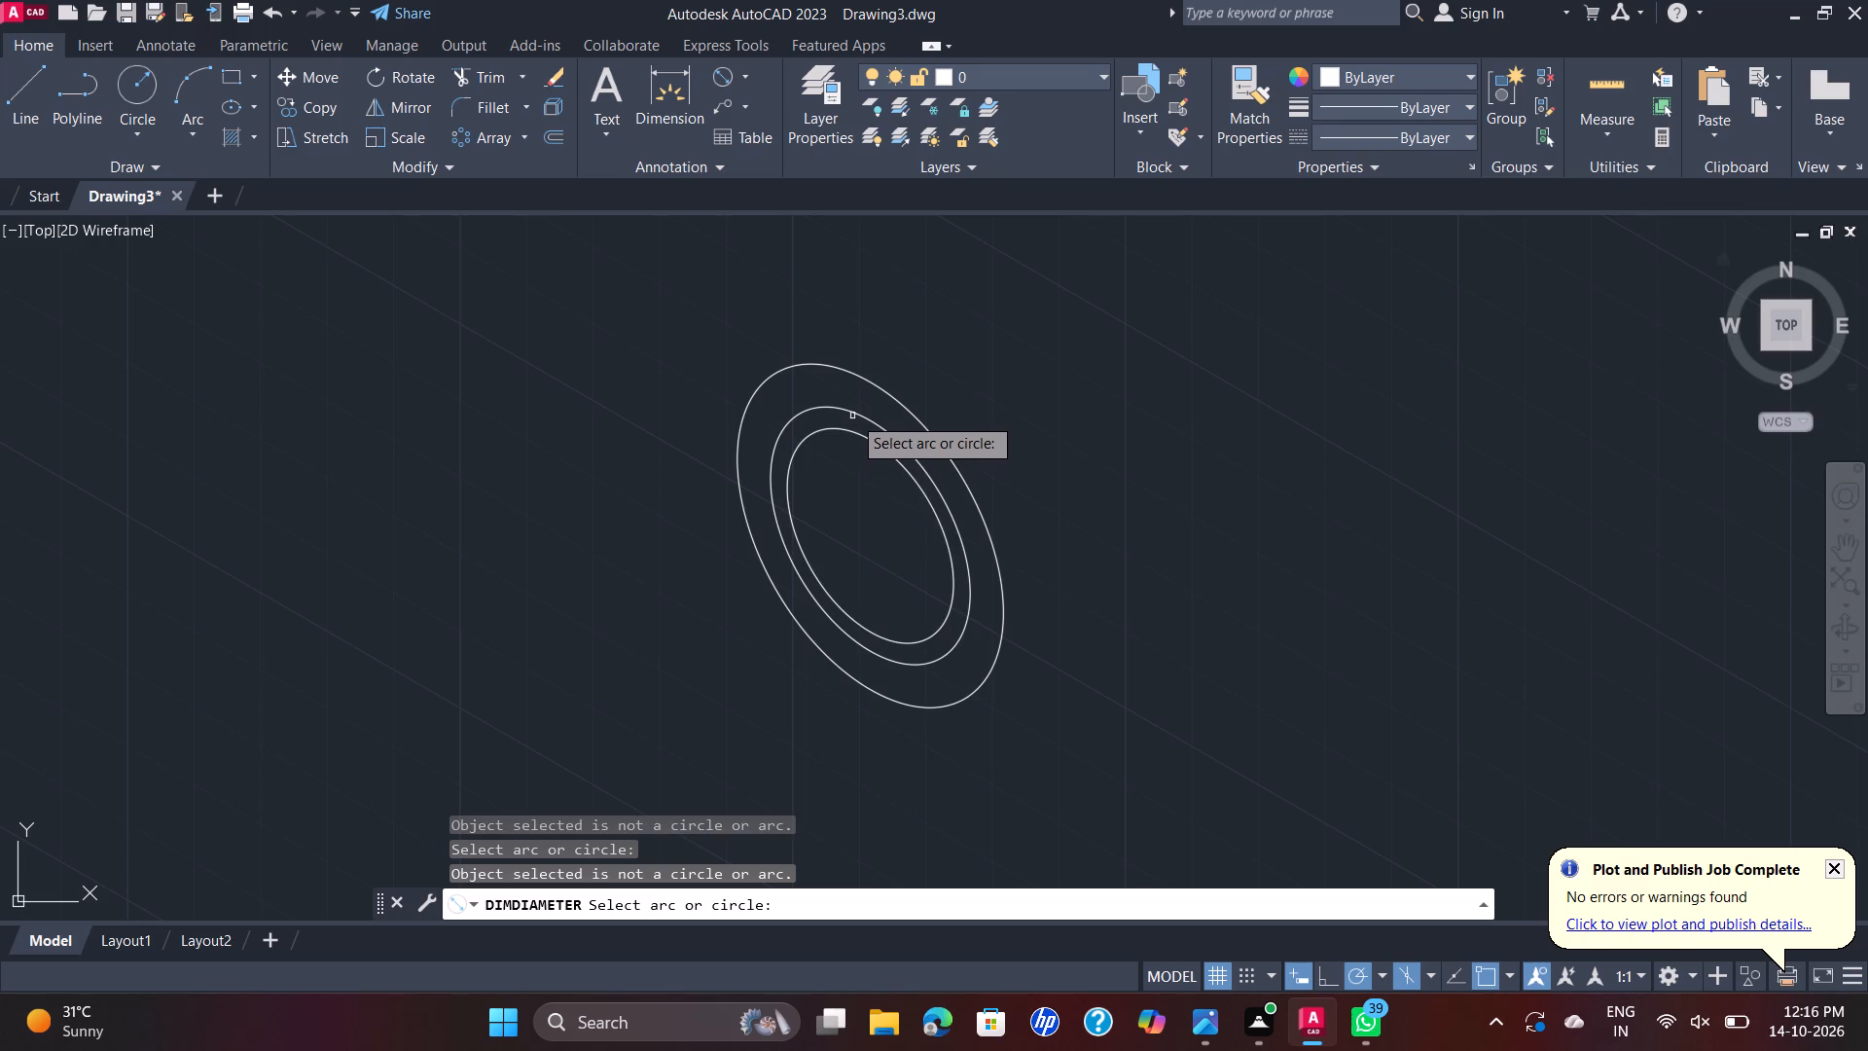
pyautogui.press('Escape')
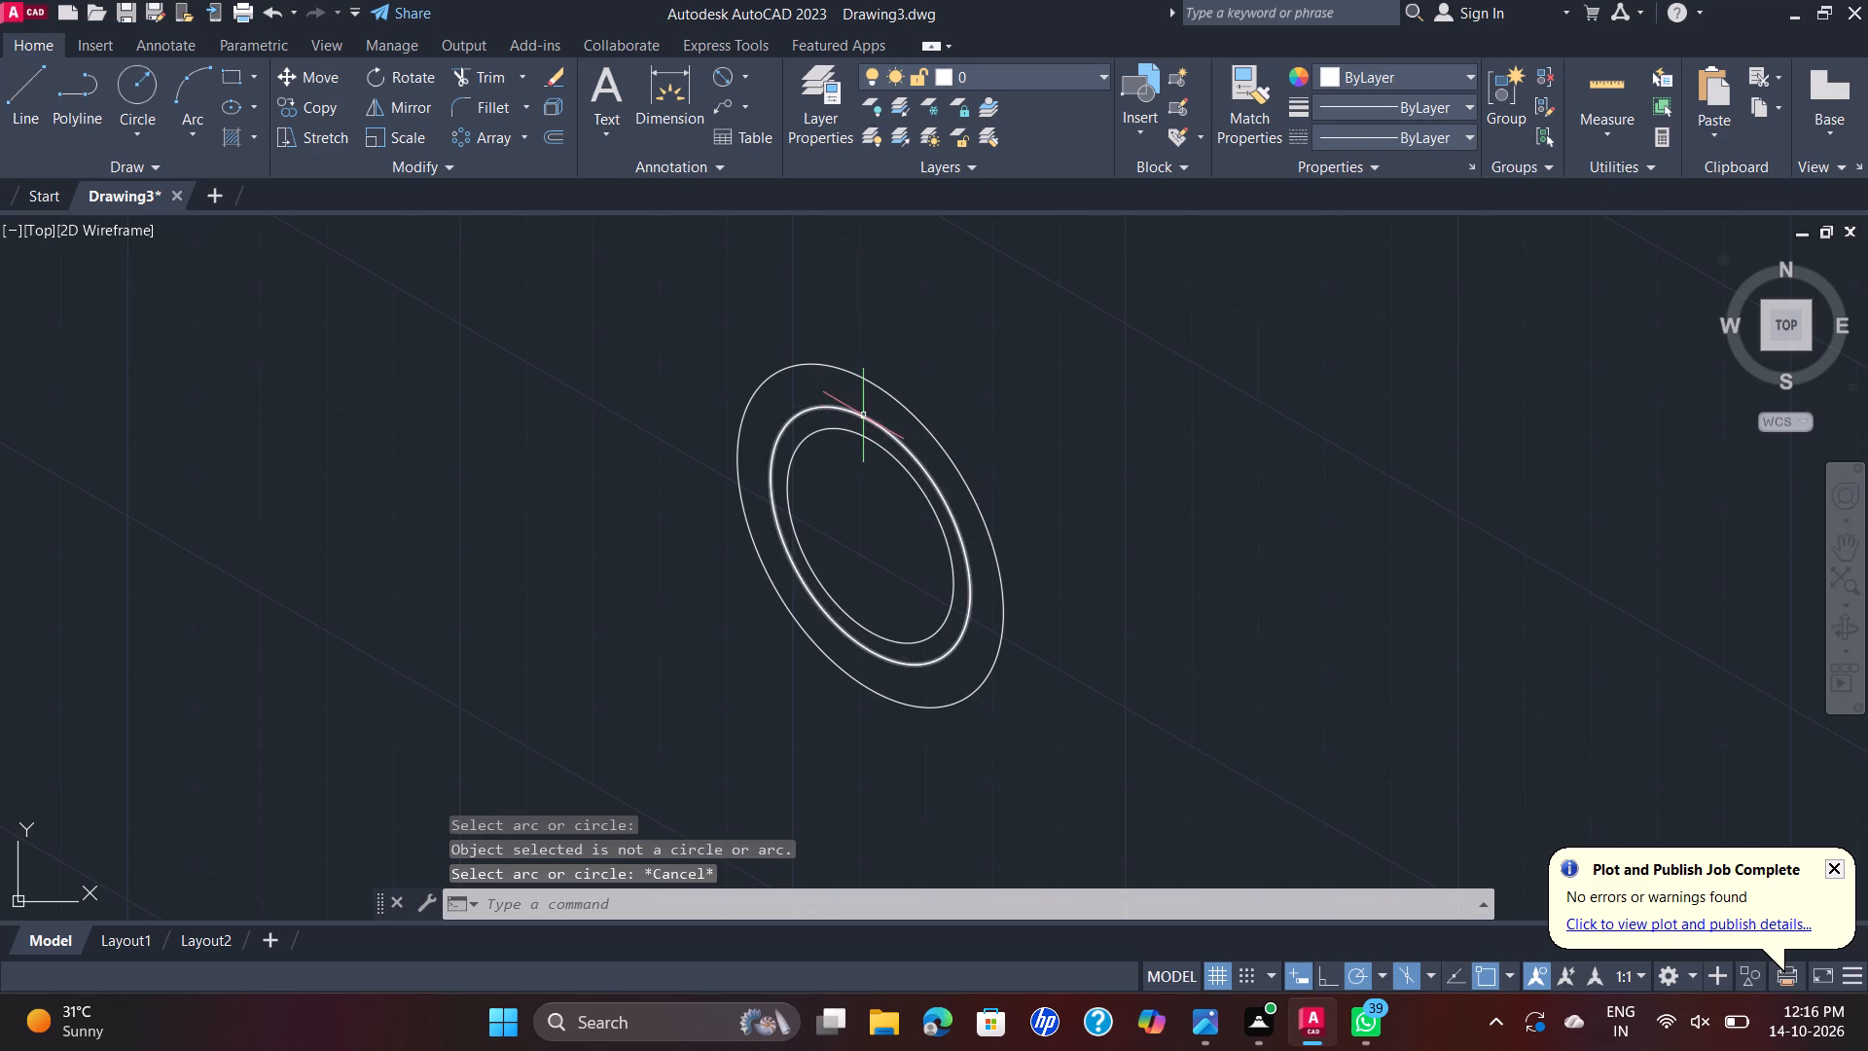
# Delete the middle of the three concentric isocircles.
pyautogui.click(864, 418)
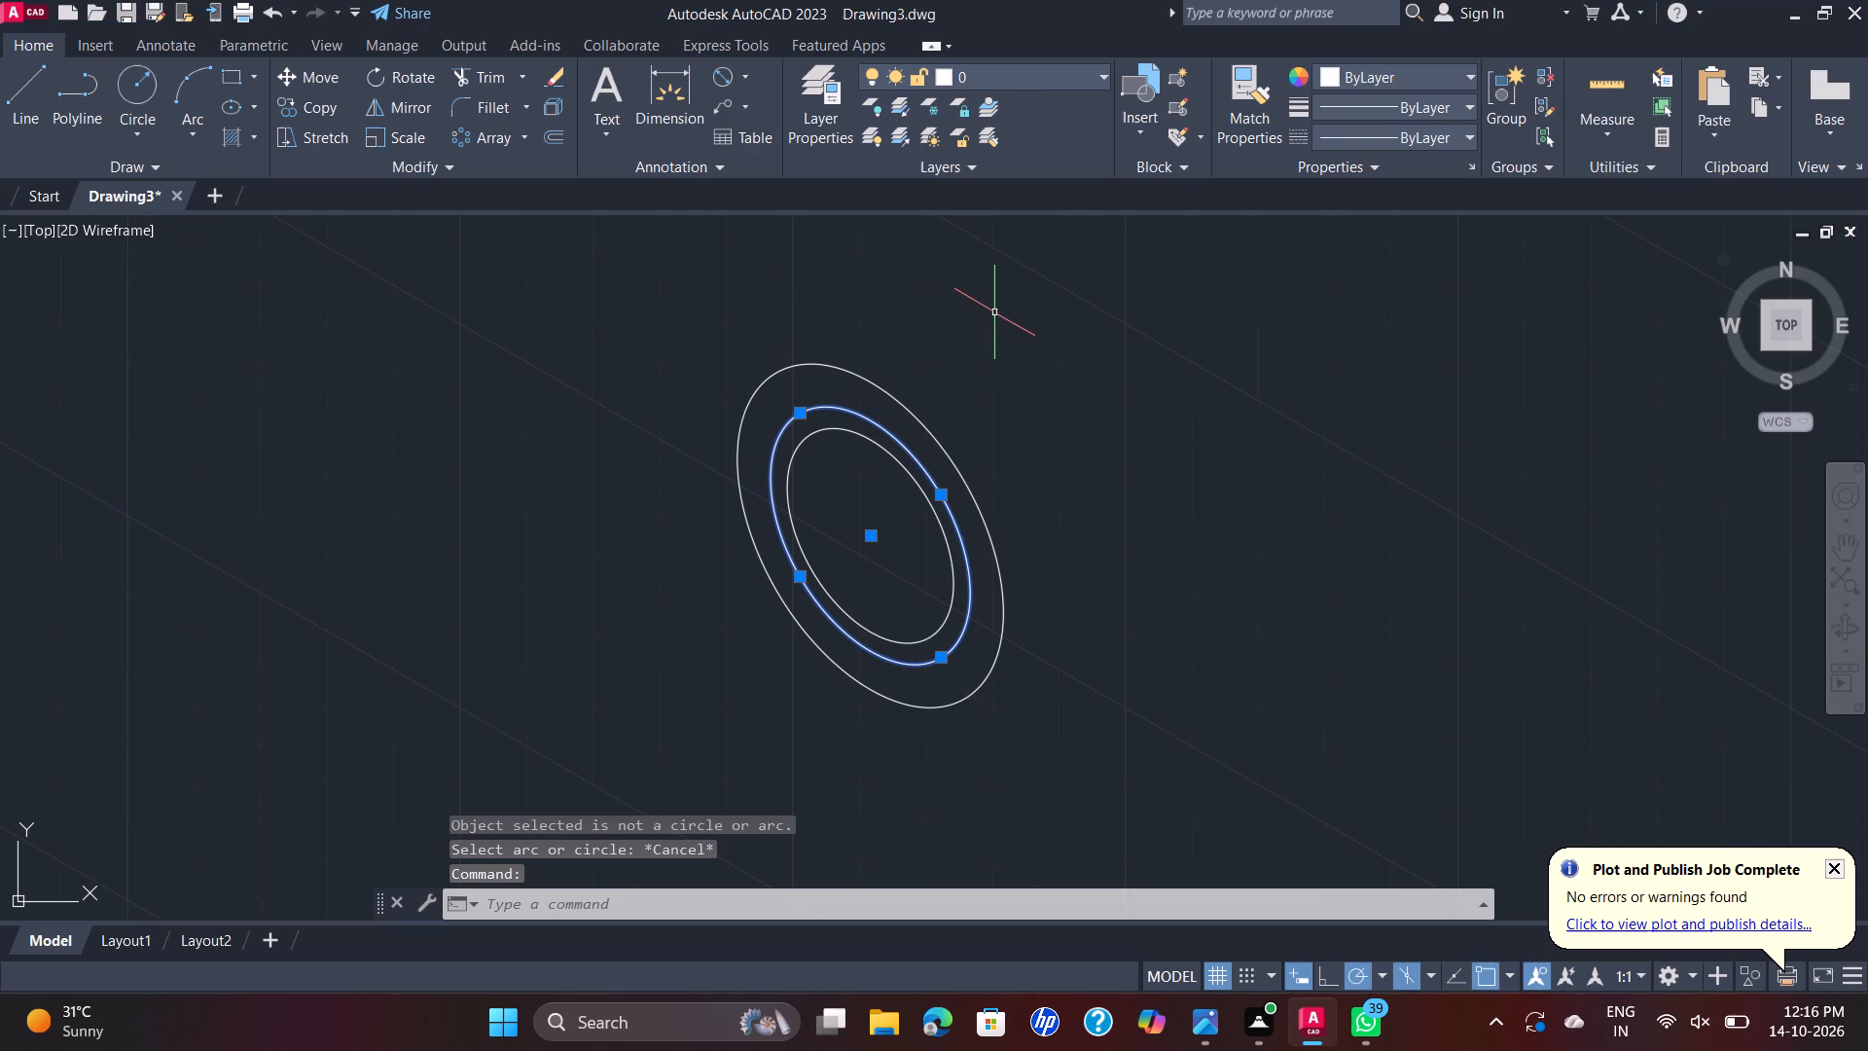
pyautogui.press('Delete')
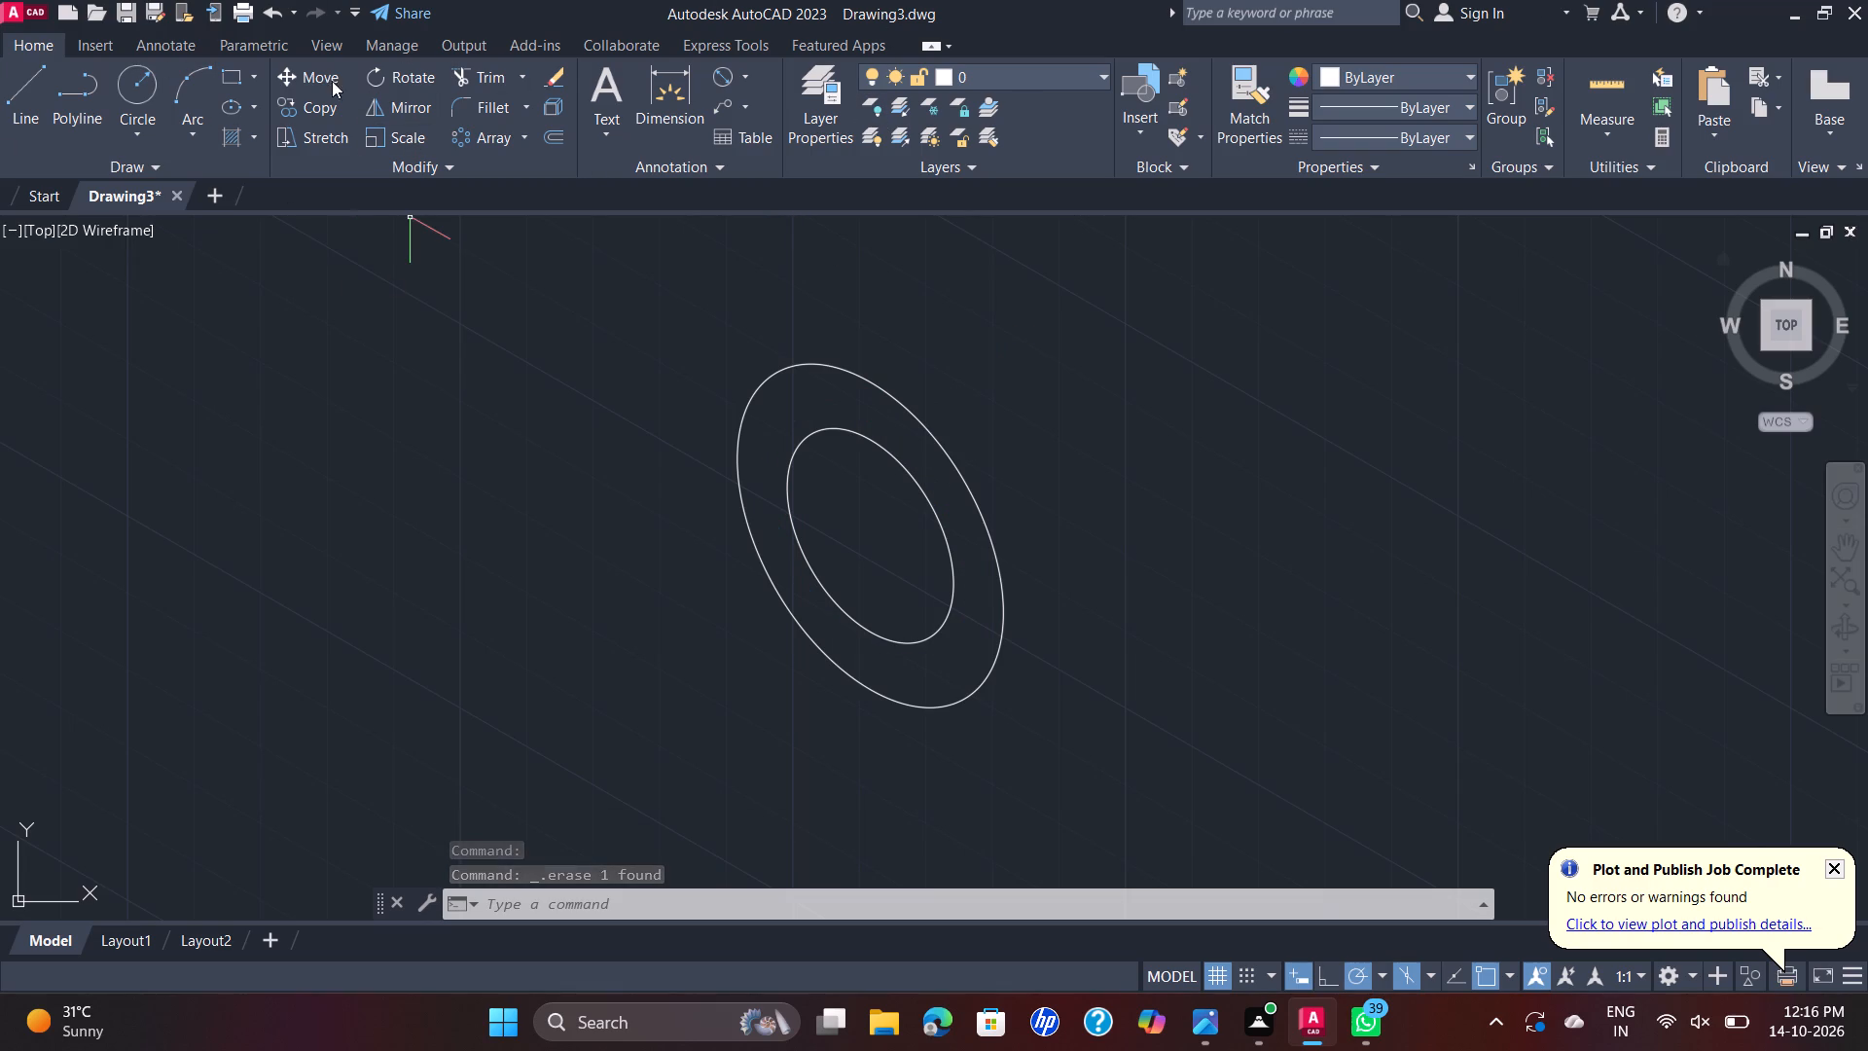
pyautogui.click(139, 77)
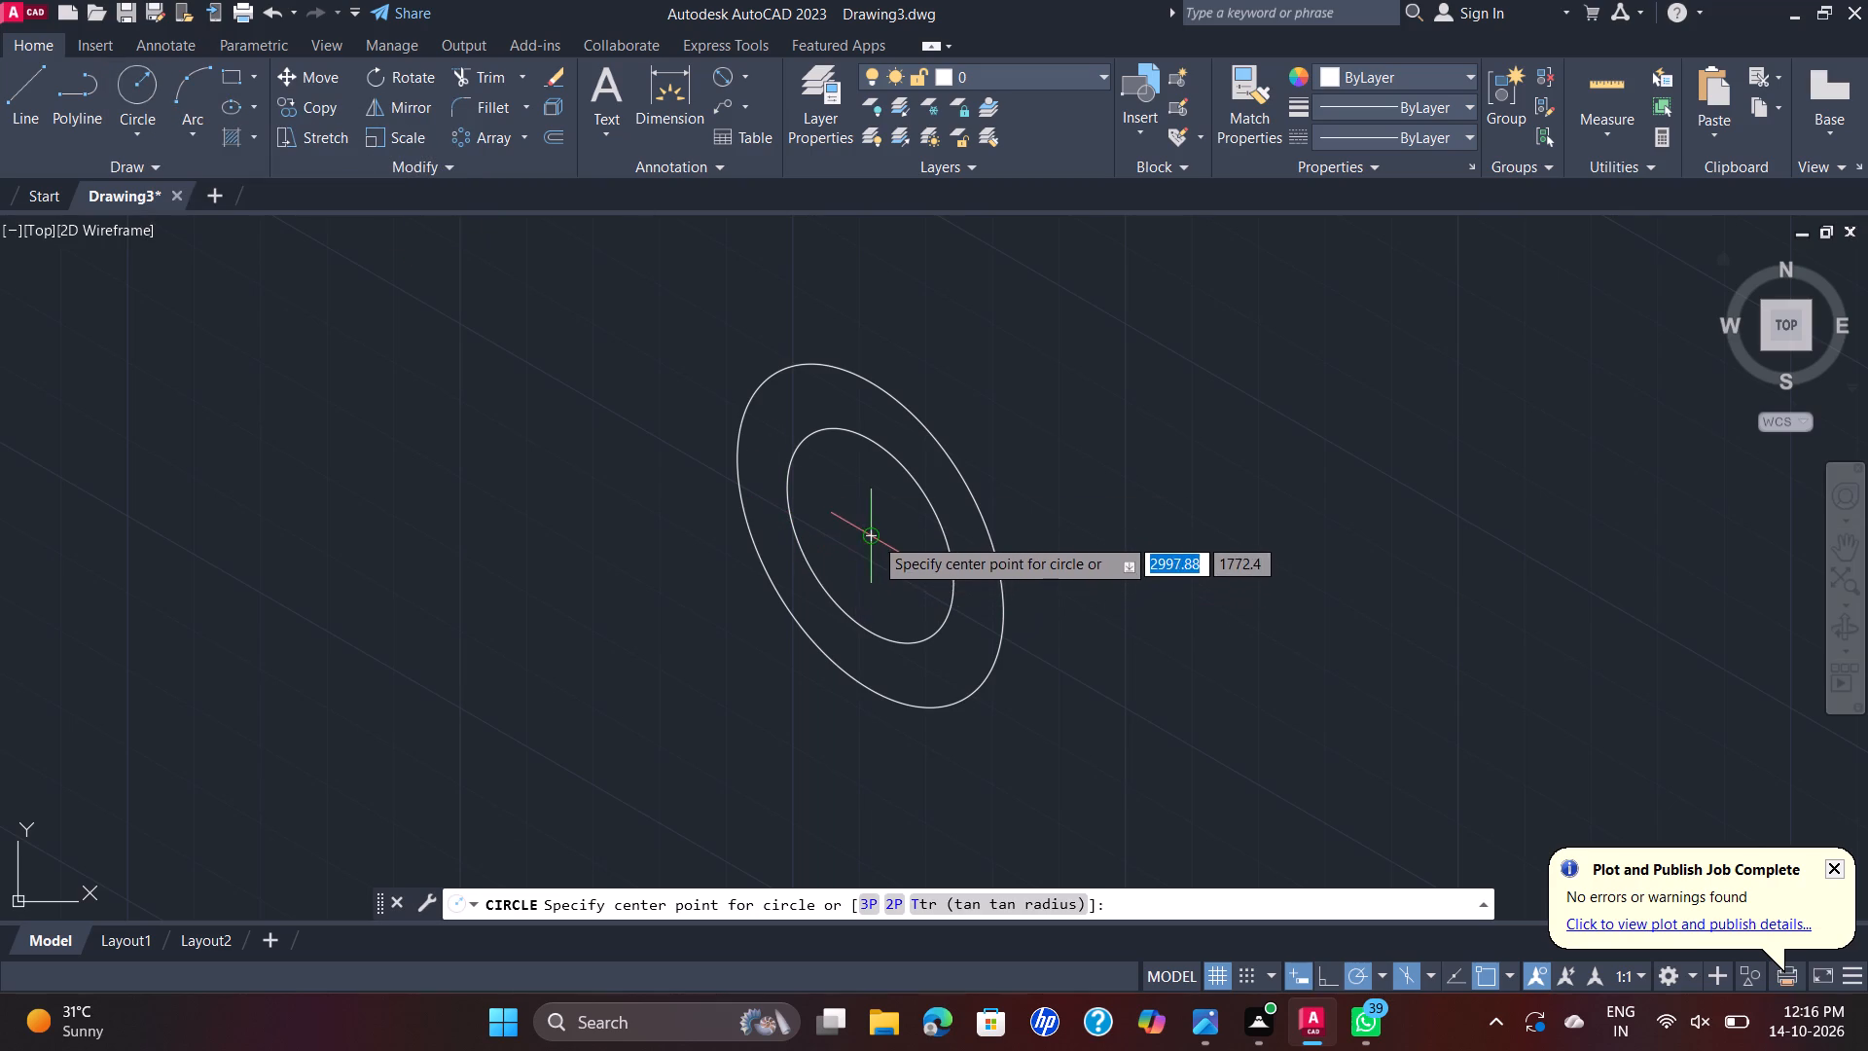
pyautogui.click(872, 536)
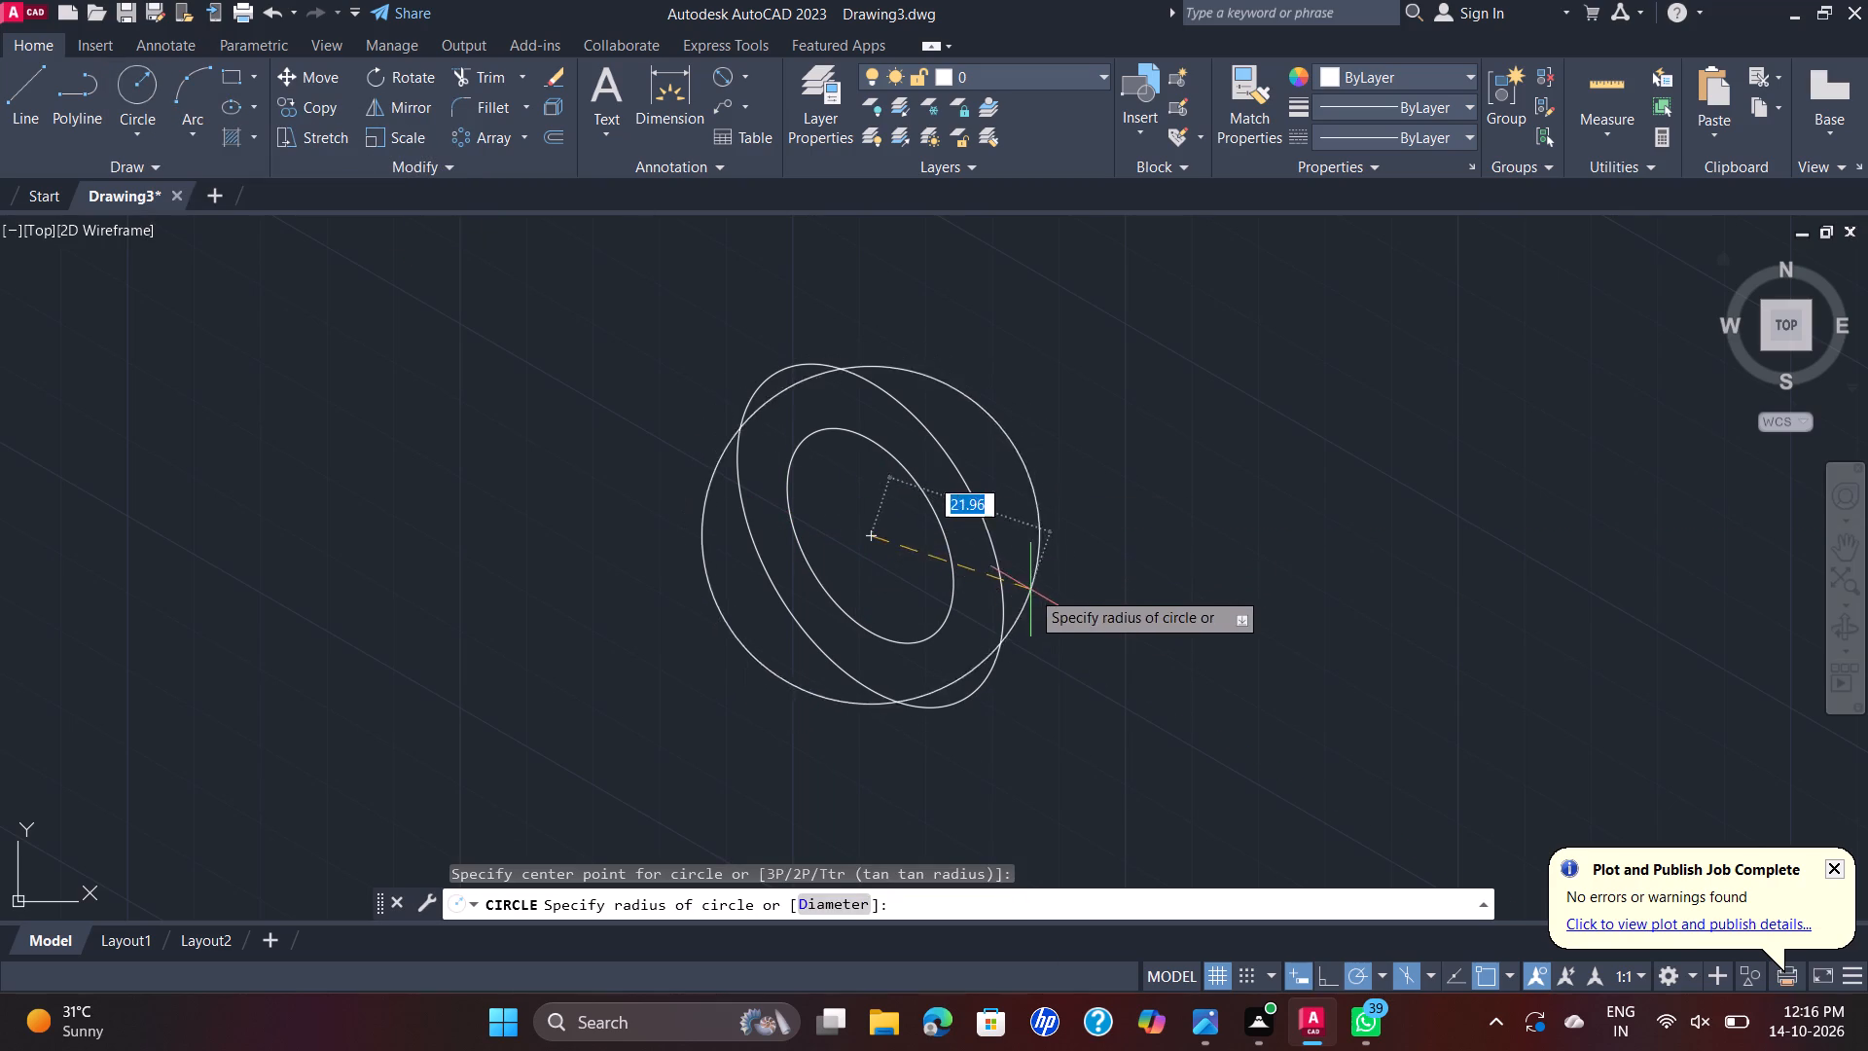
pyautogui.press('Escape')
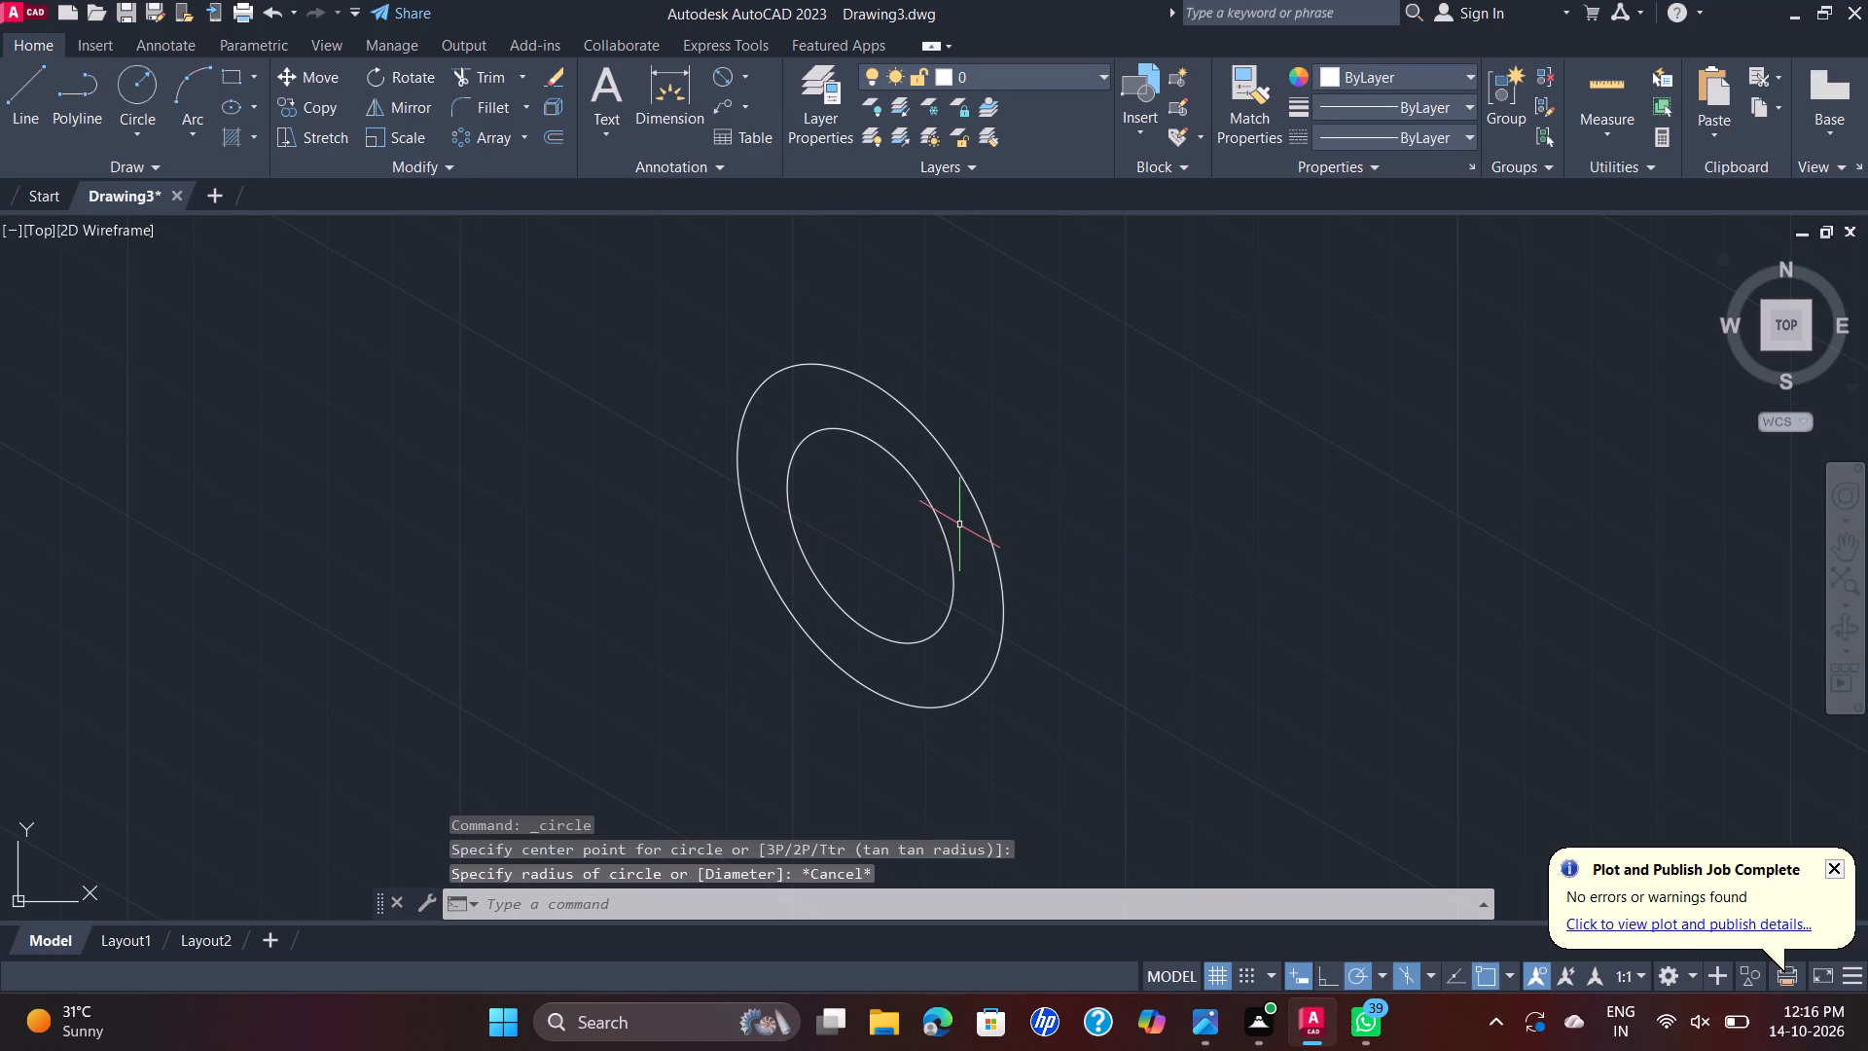
# Draw an isocircle with a radius of 30 on the left isoplane, concentric with the two remaining isocircles.
pyautogui.write('EL')
pyautogui.press('Return')
pyautogui.write('ISO')
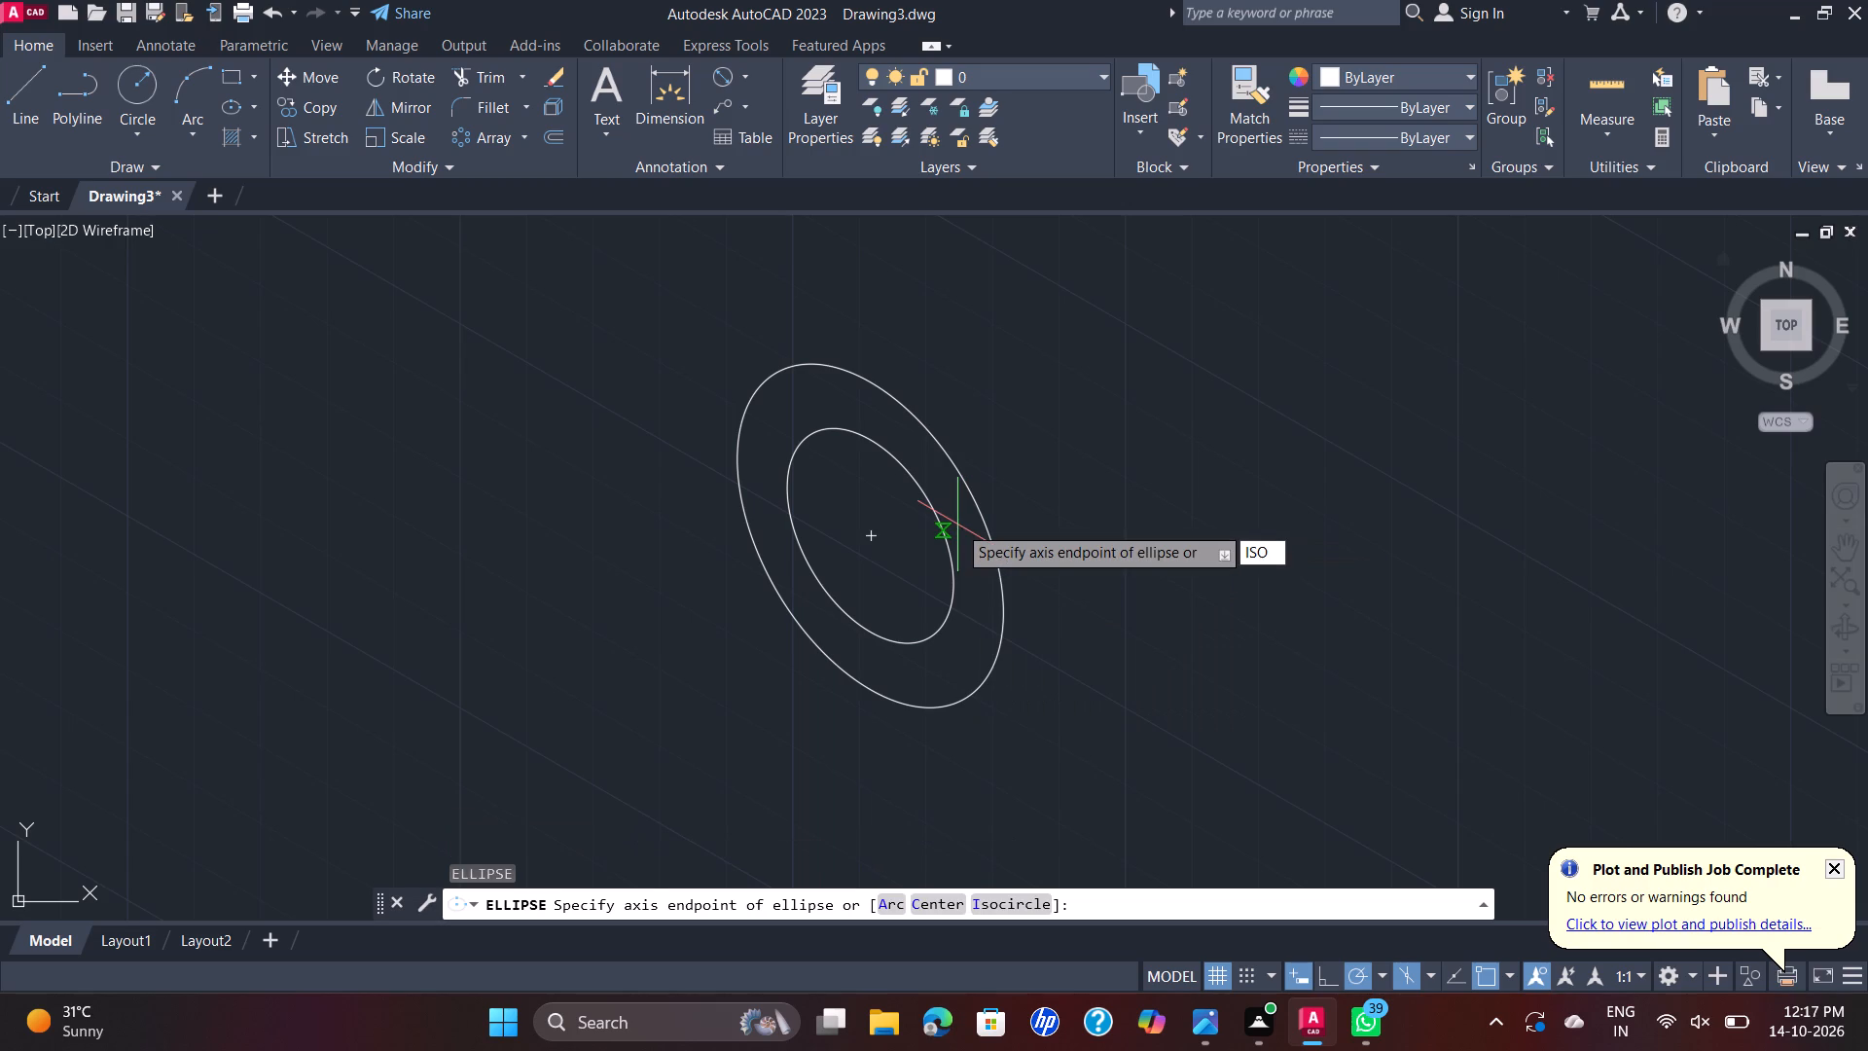
pyautogui.press('Return')
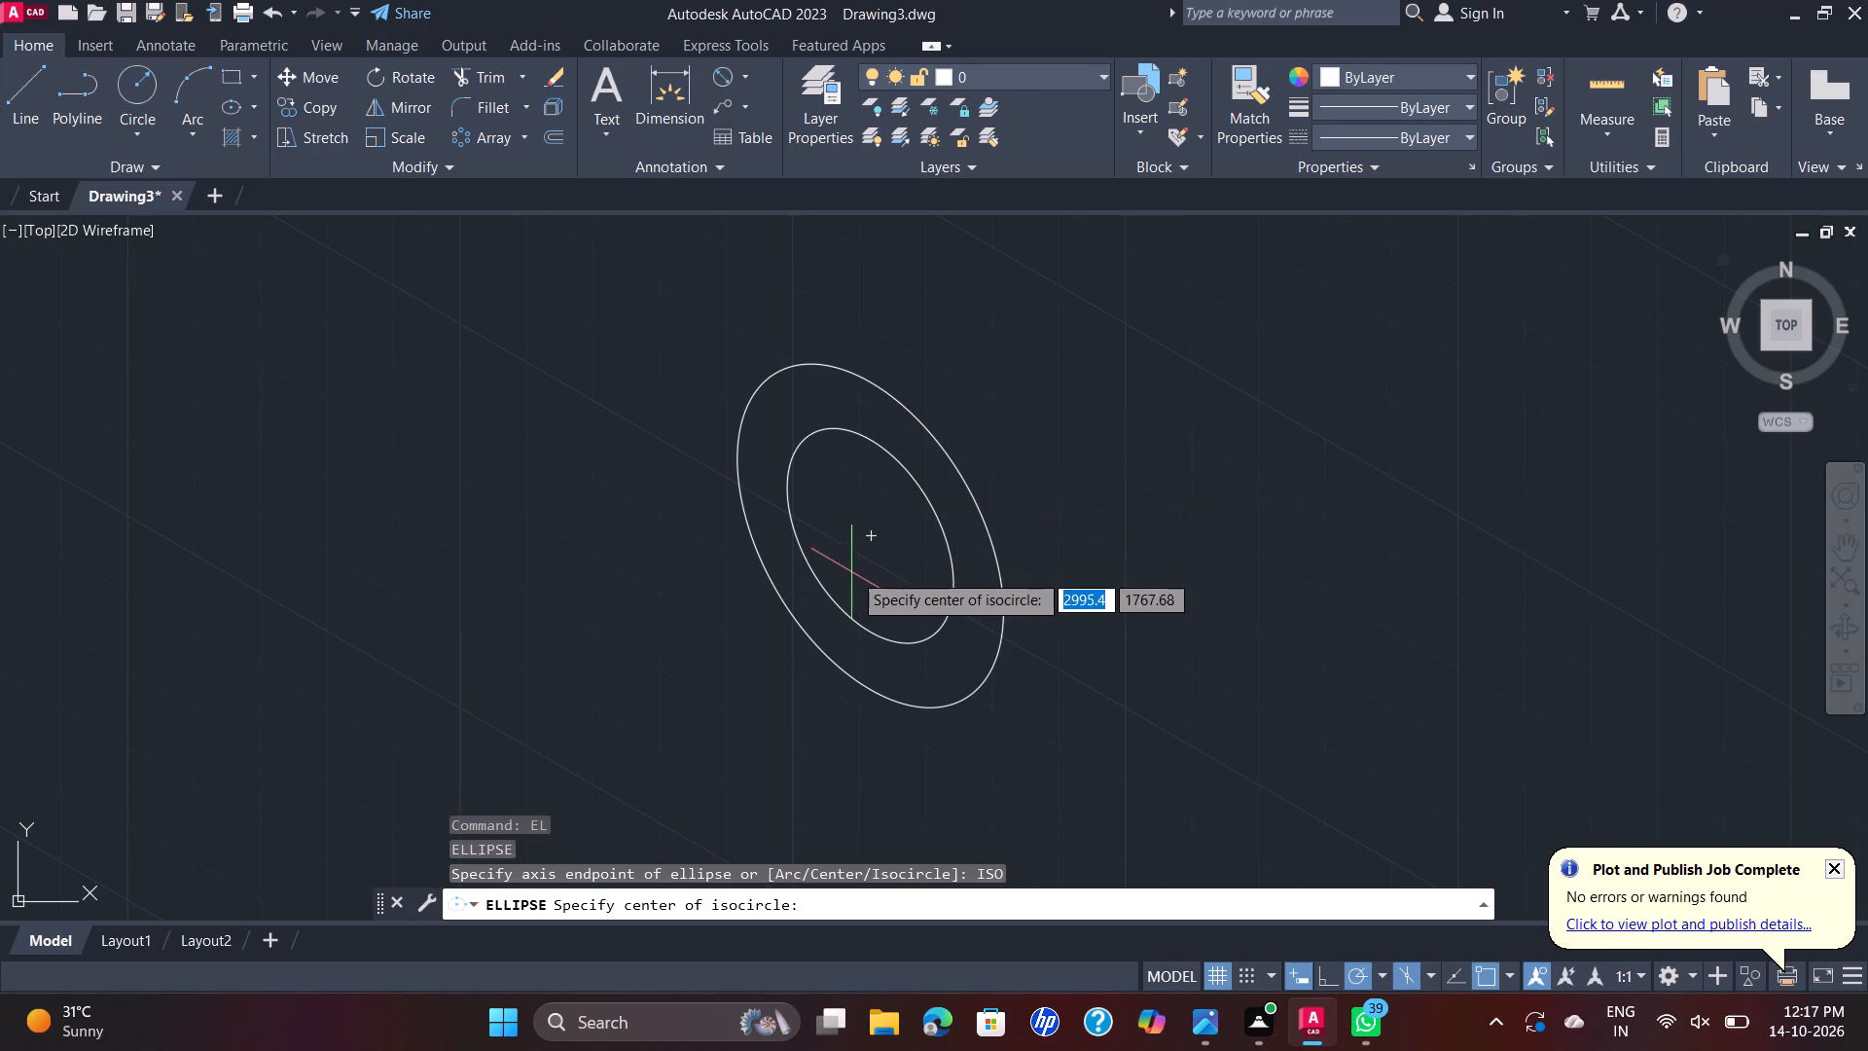
pyautogui.click(873, 539)
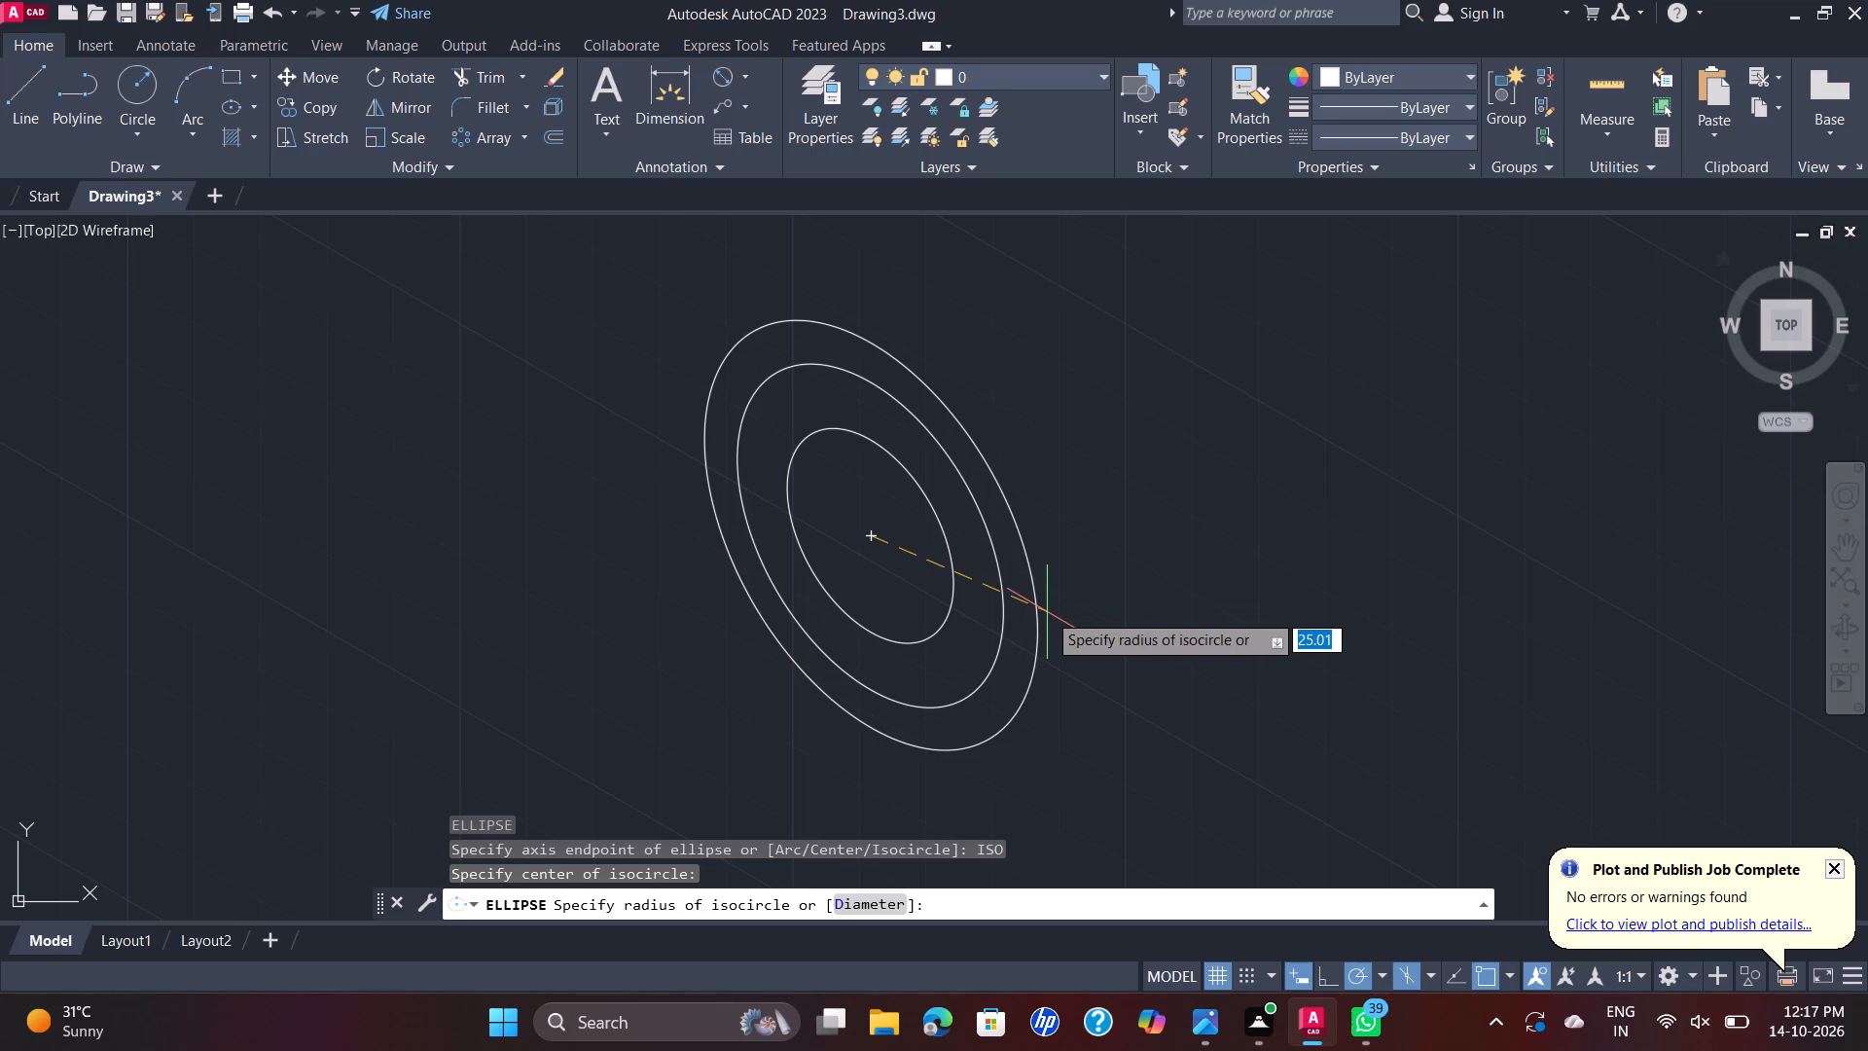
pyautogui.write('30')
pyautogui.press('Return')
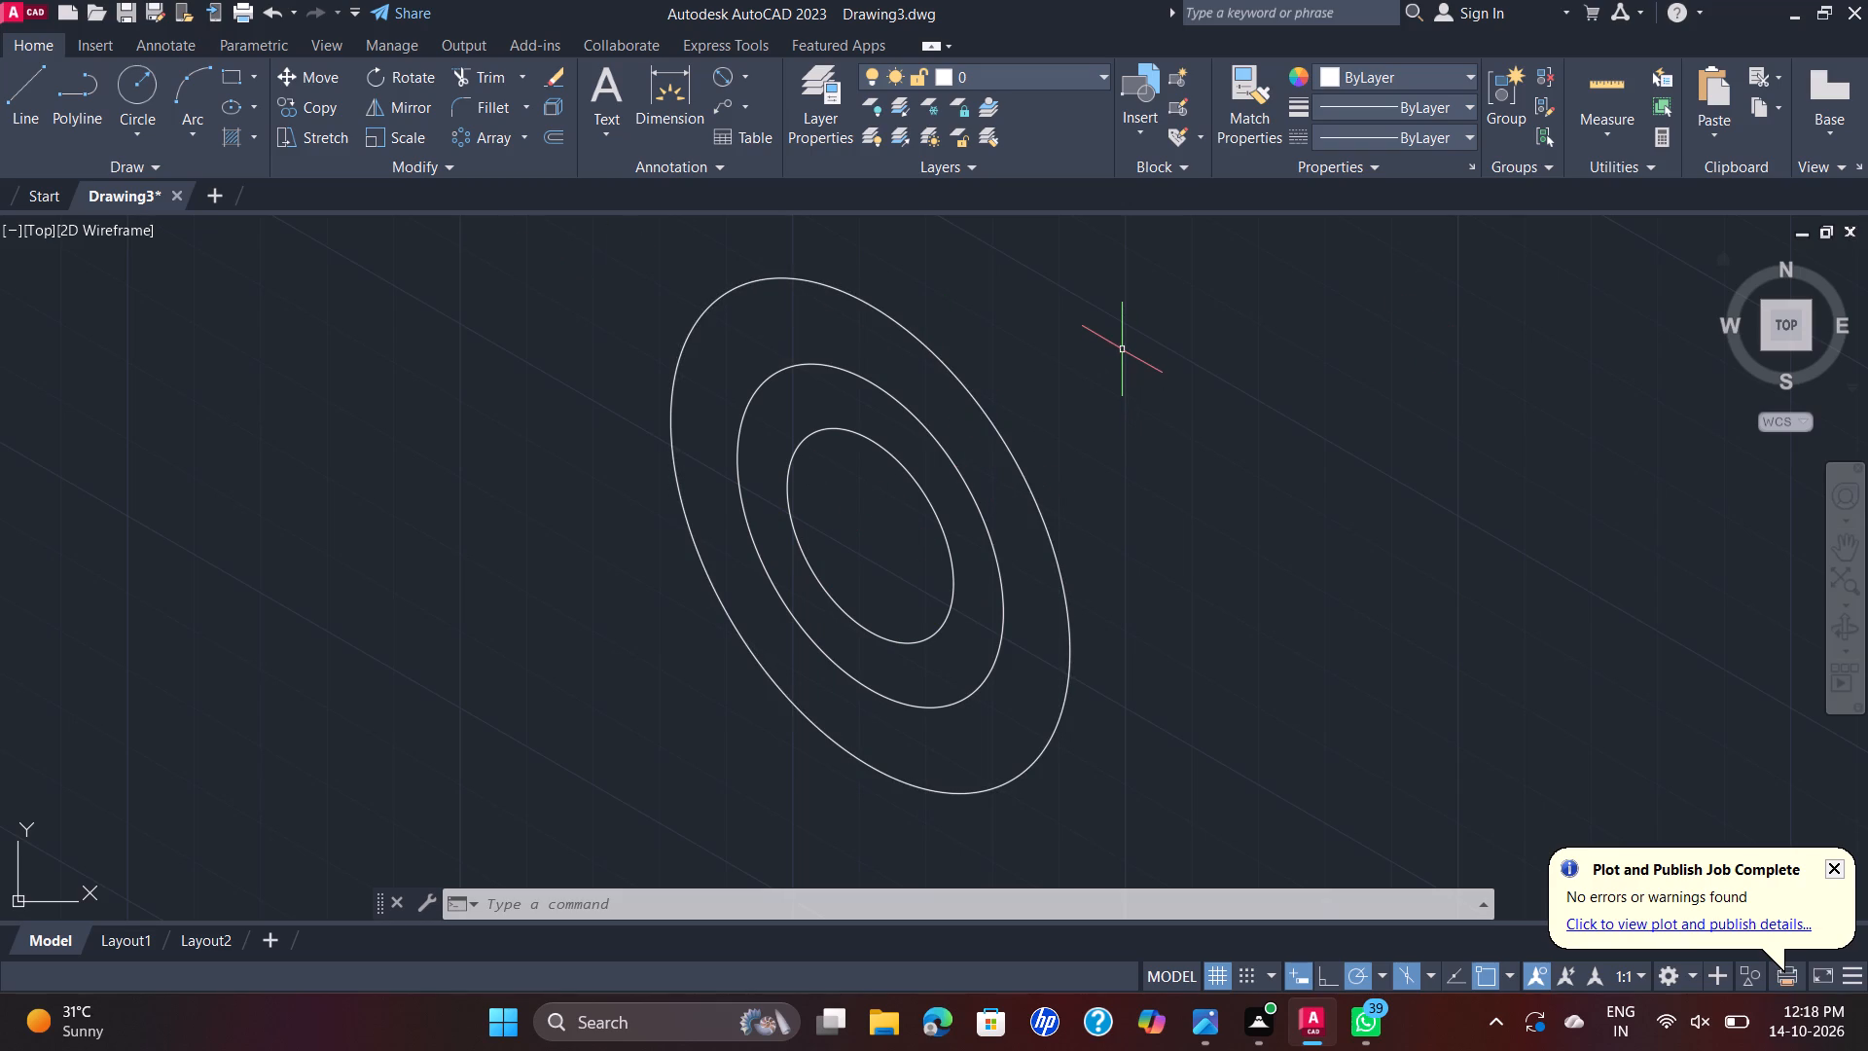
# Draw a line 25 long at 30° up and away from the lower edge of the outermost isocircle.
pyautogui.scroll(-1, 1122, 348)
pyautogui.moveTo(1122, 348); pyautogui.dragTo(1108, 440, button='middle')
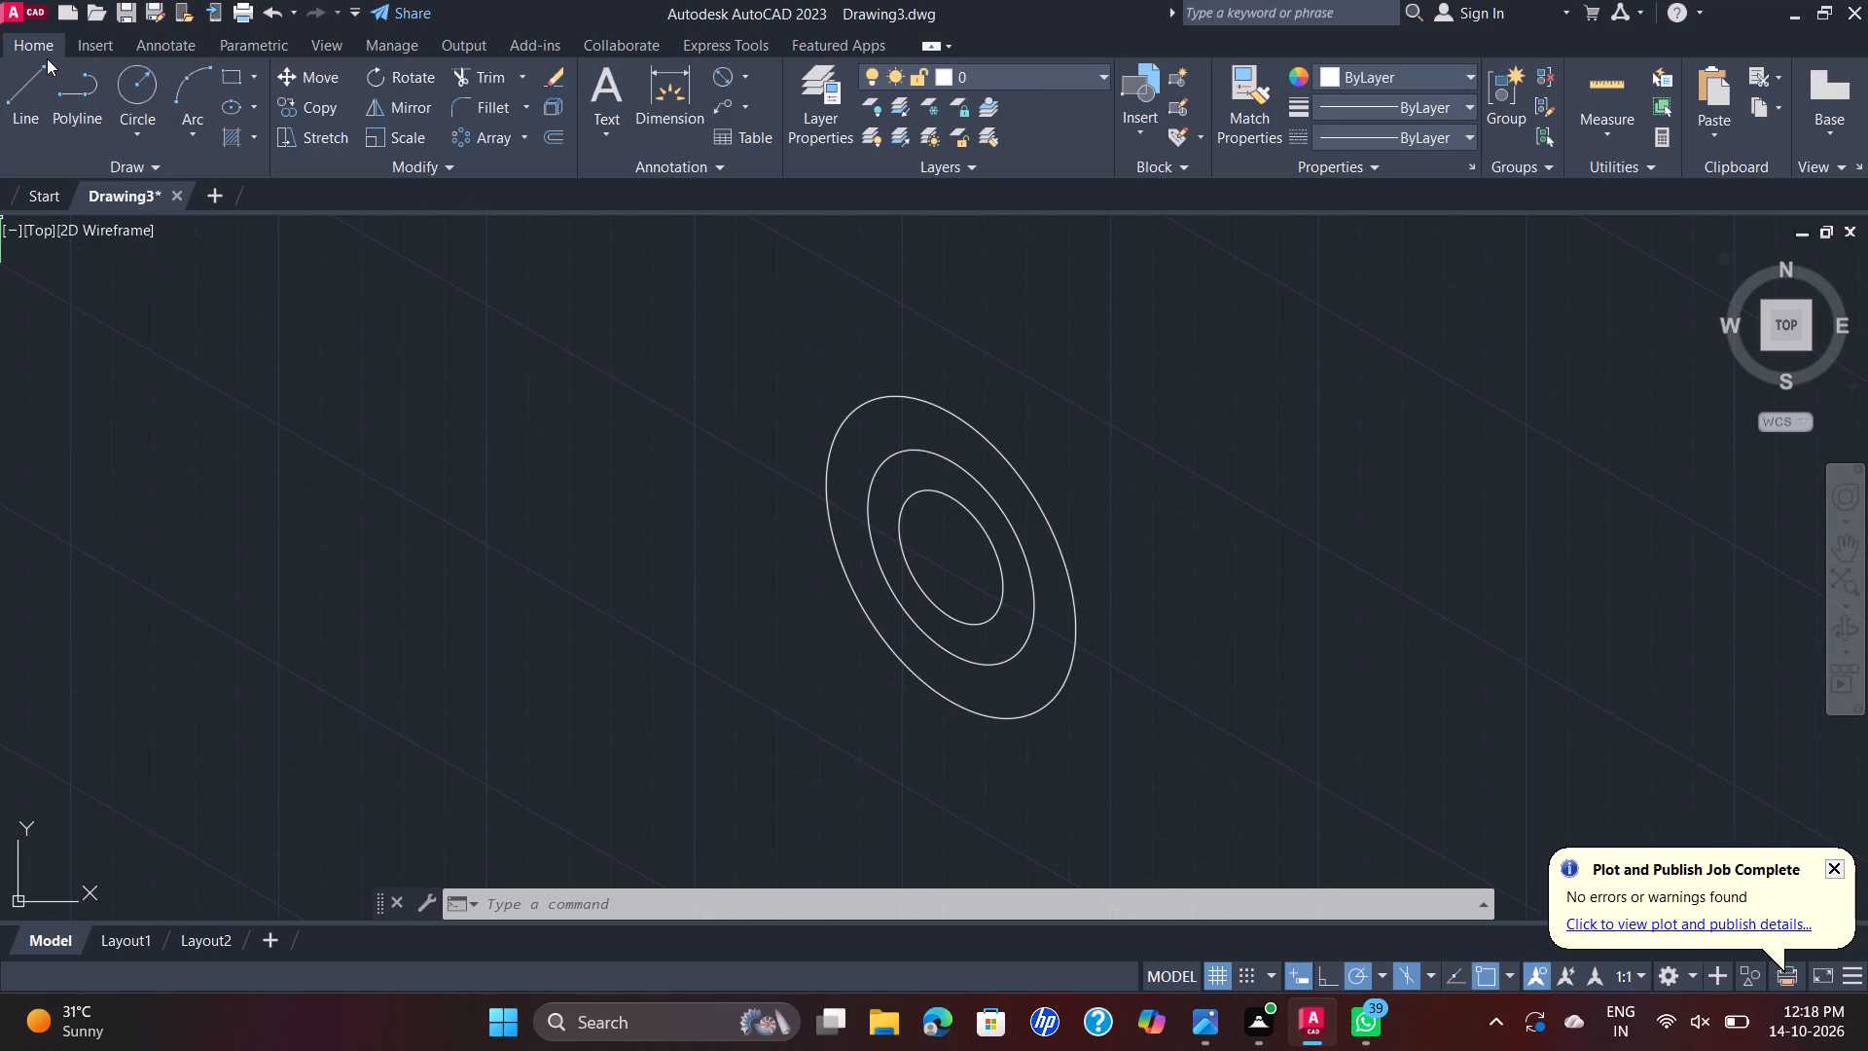
pyautogui.click(20, 91)
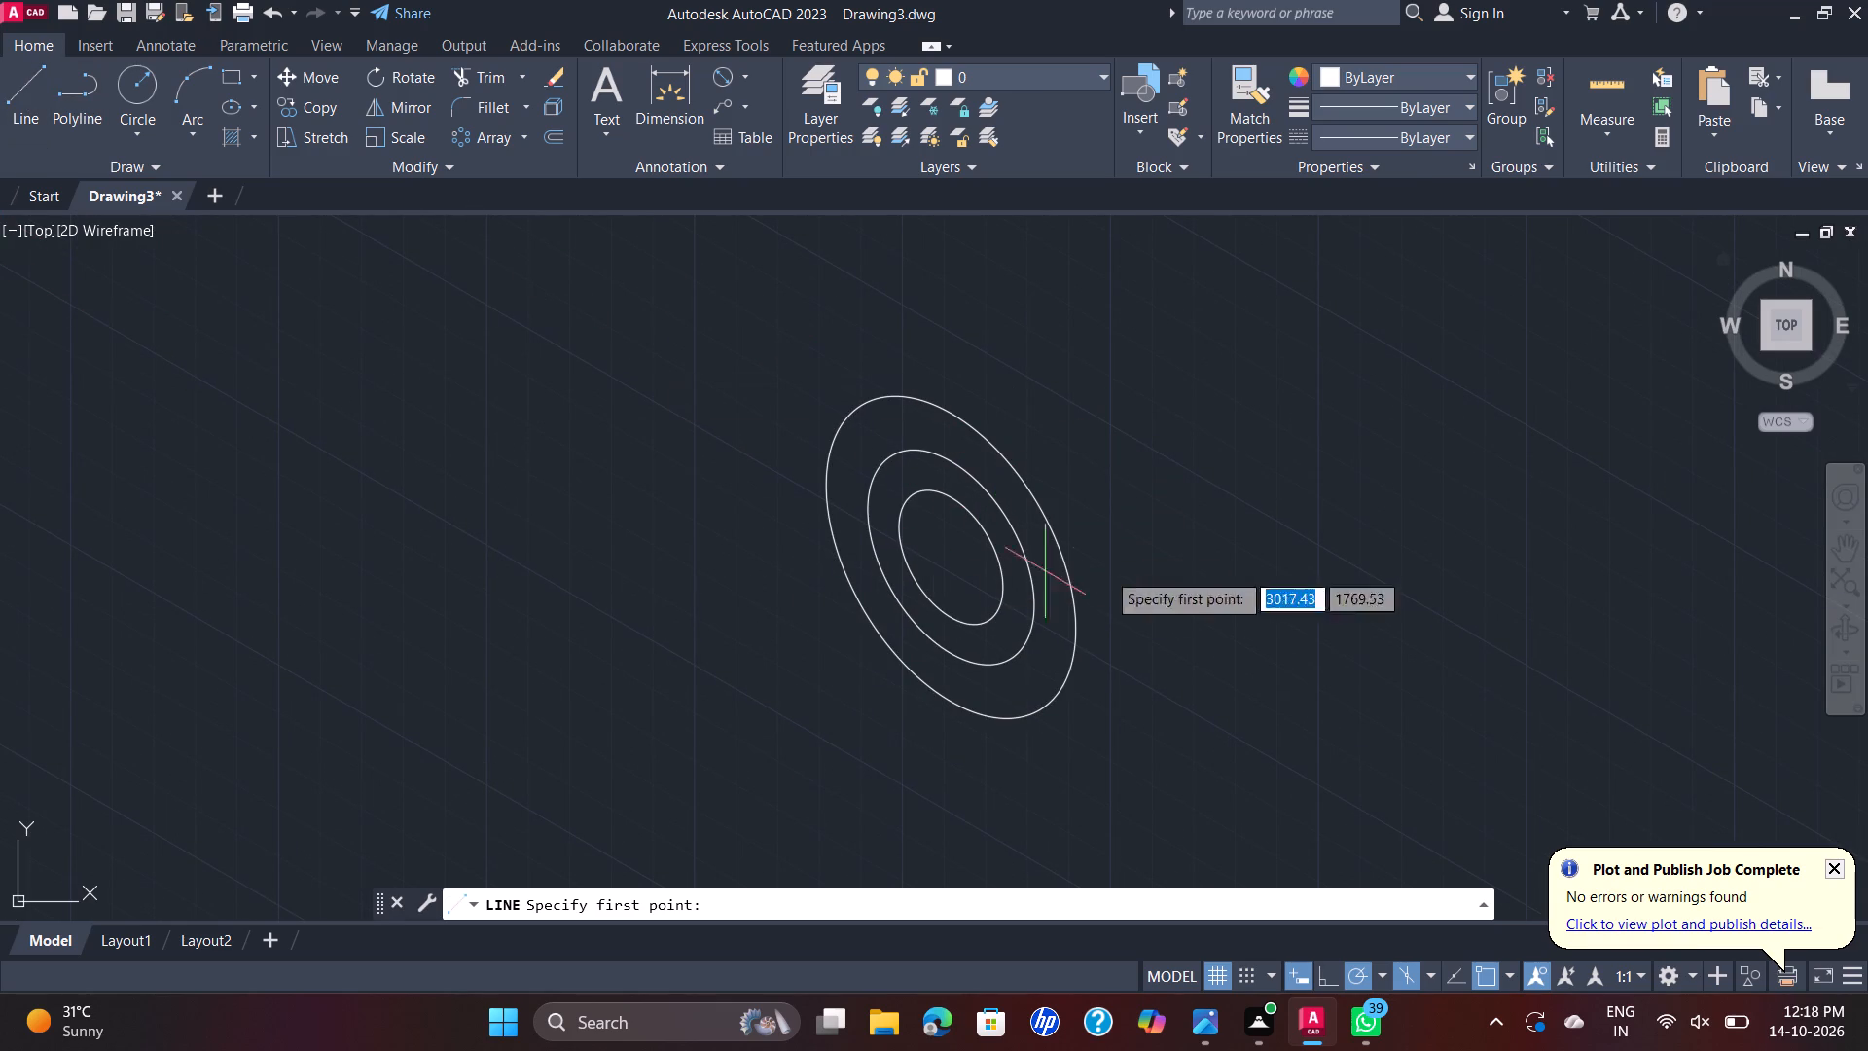
pyautogui.click(1045, 707)
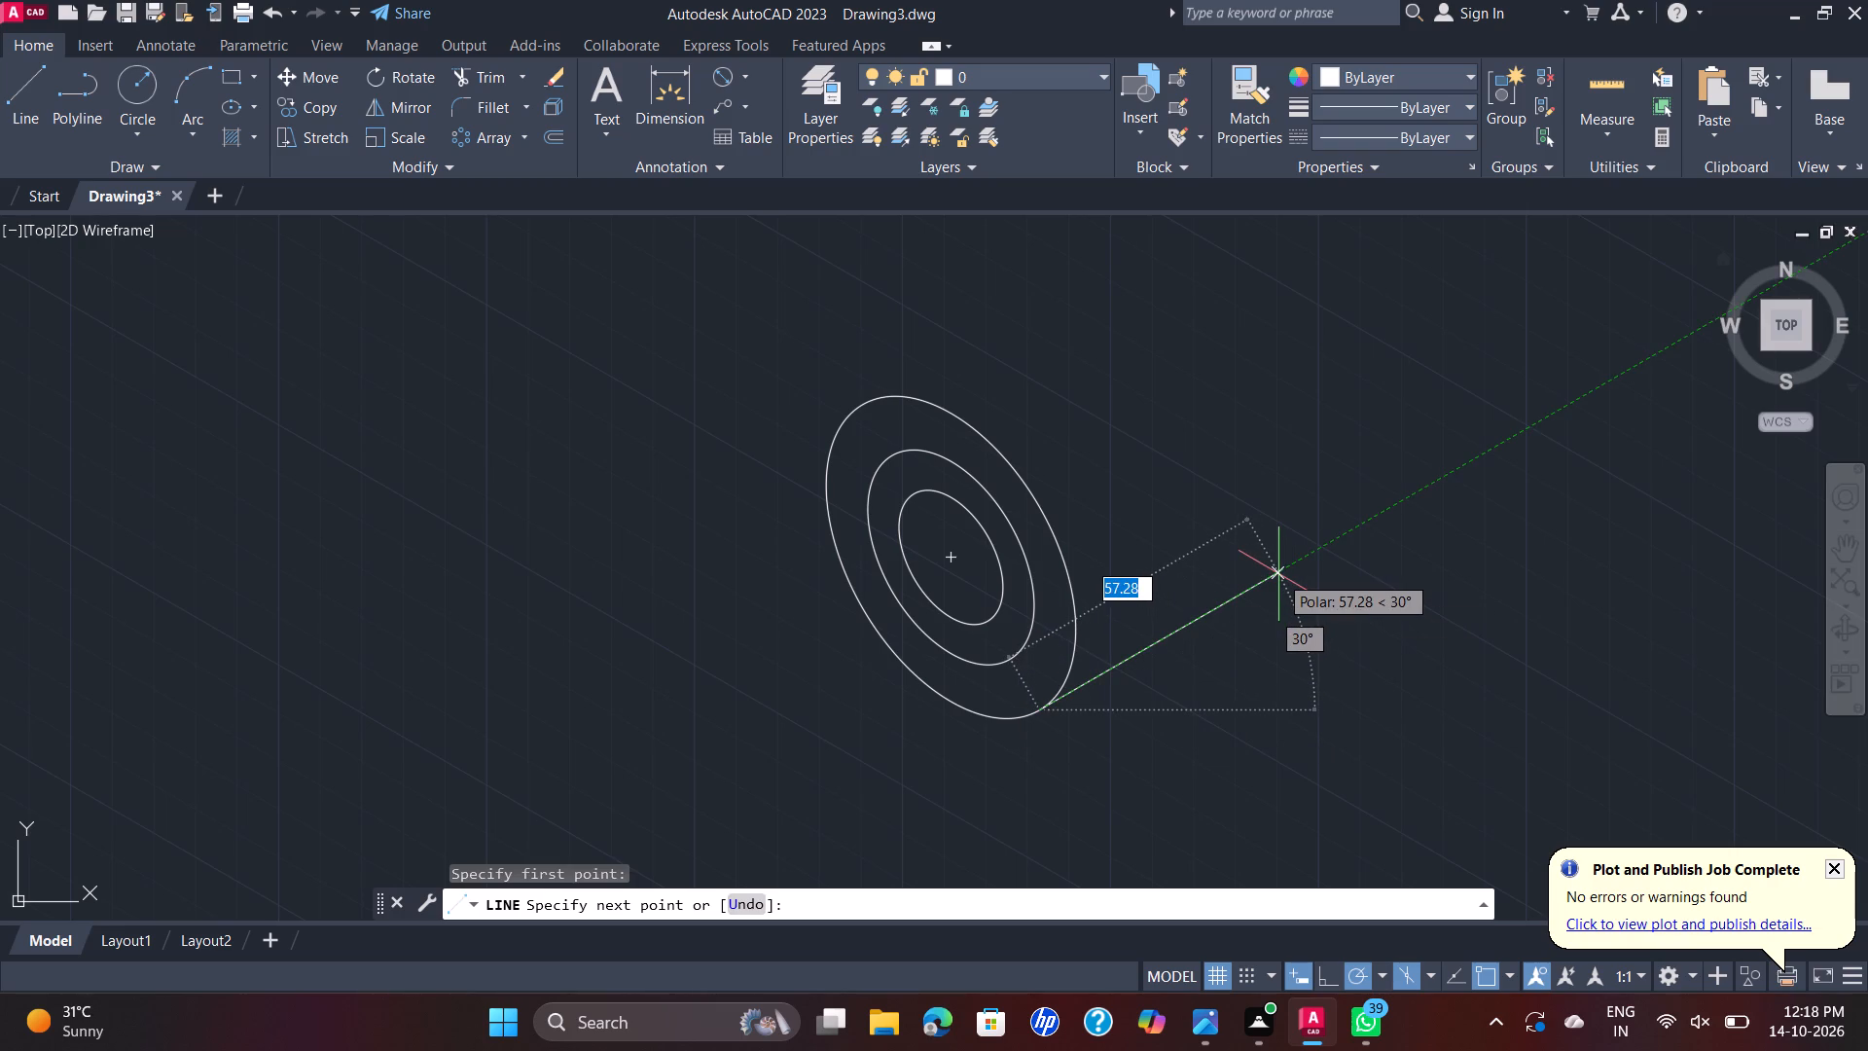
pyautogui.write('25')
pyautogui.press('Return')
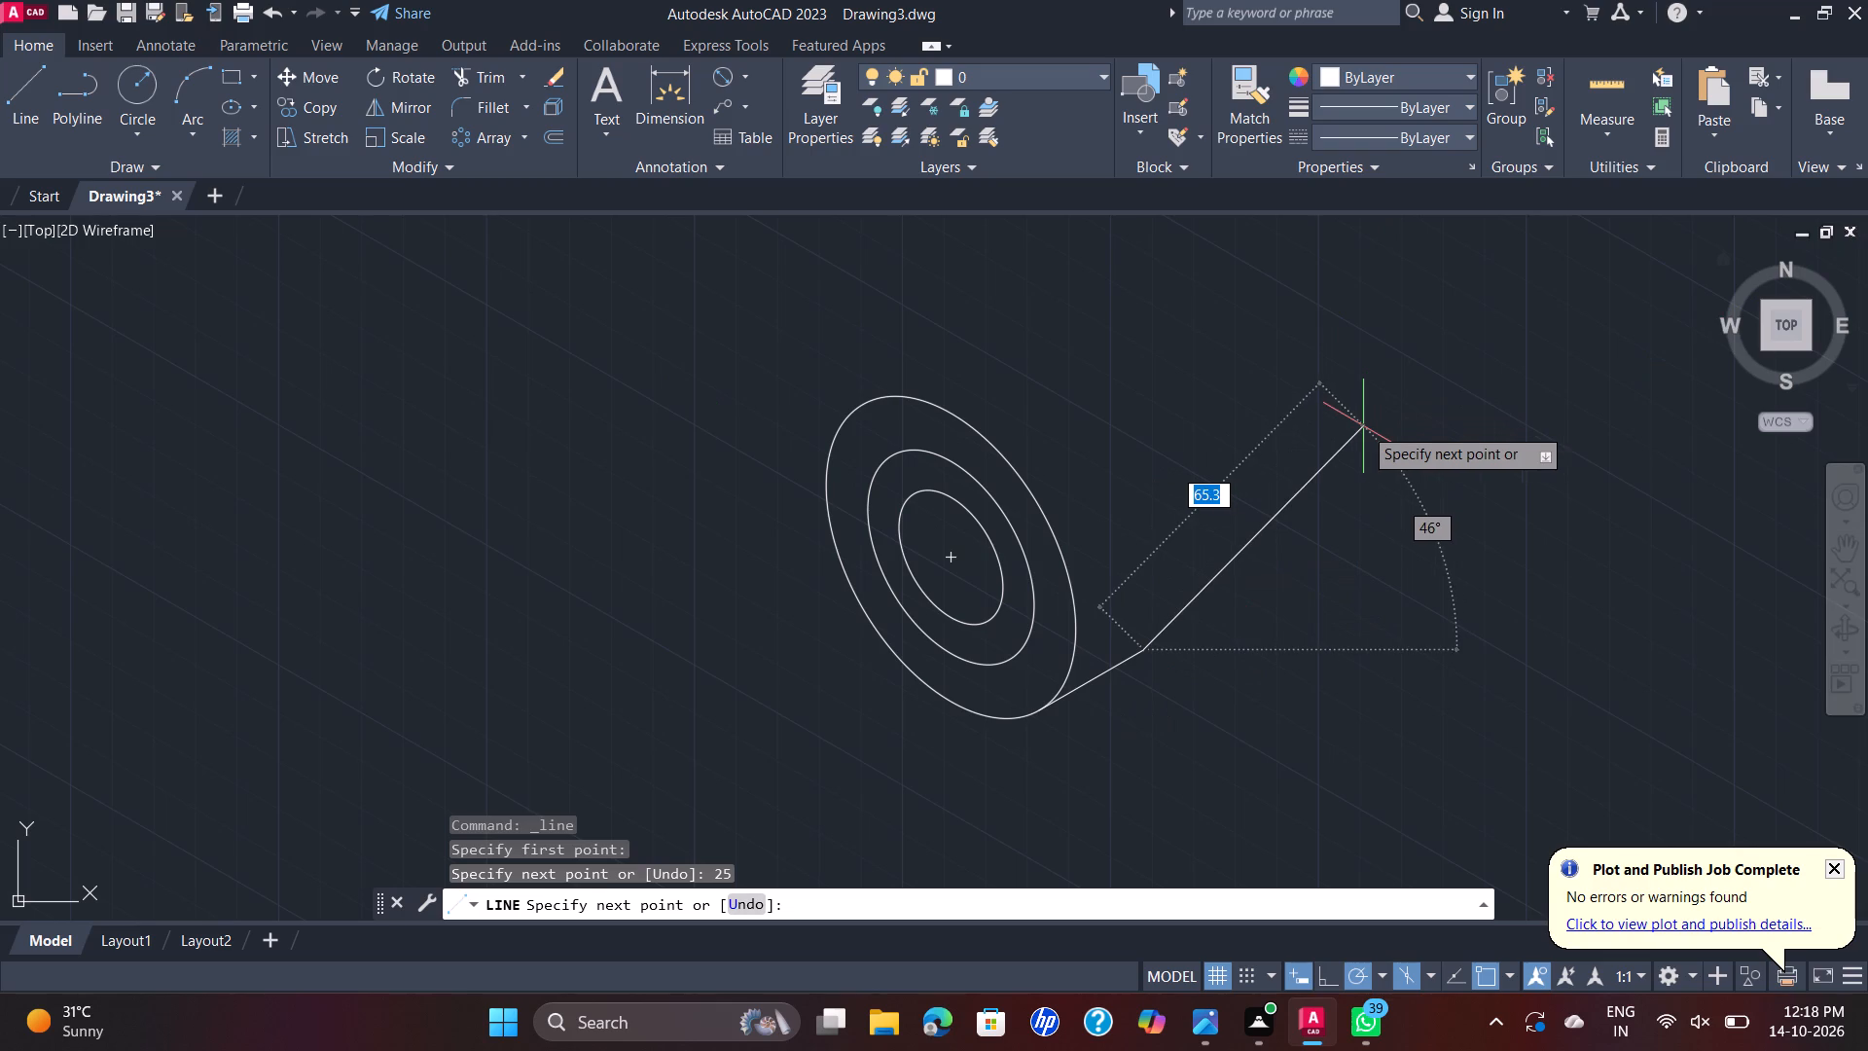
pyautogui.press('Escape')
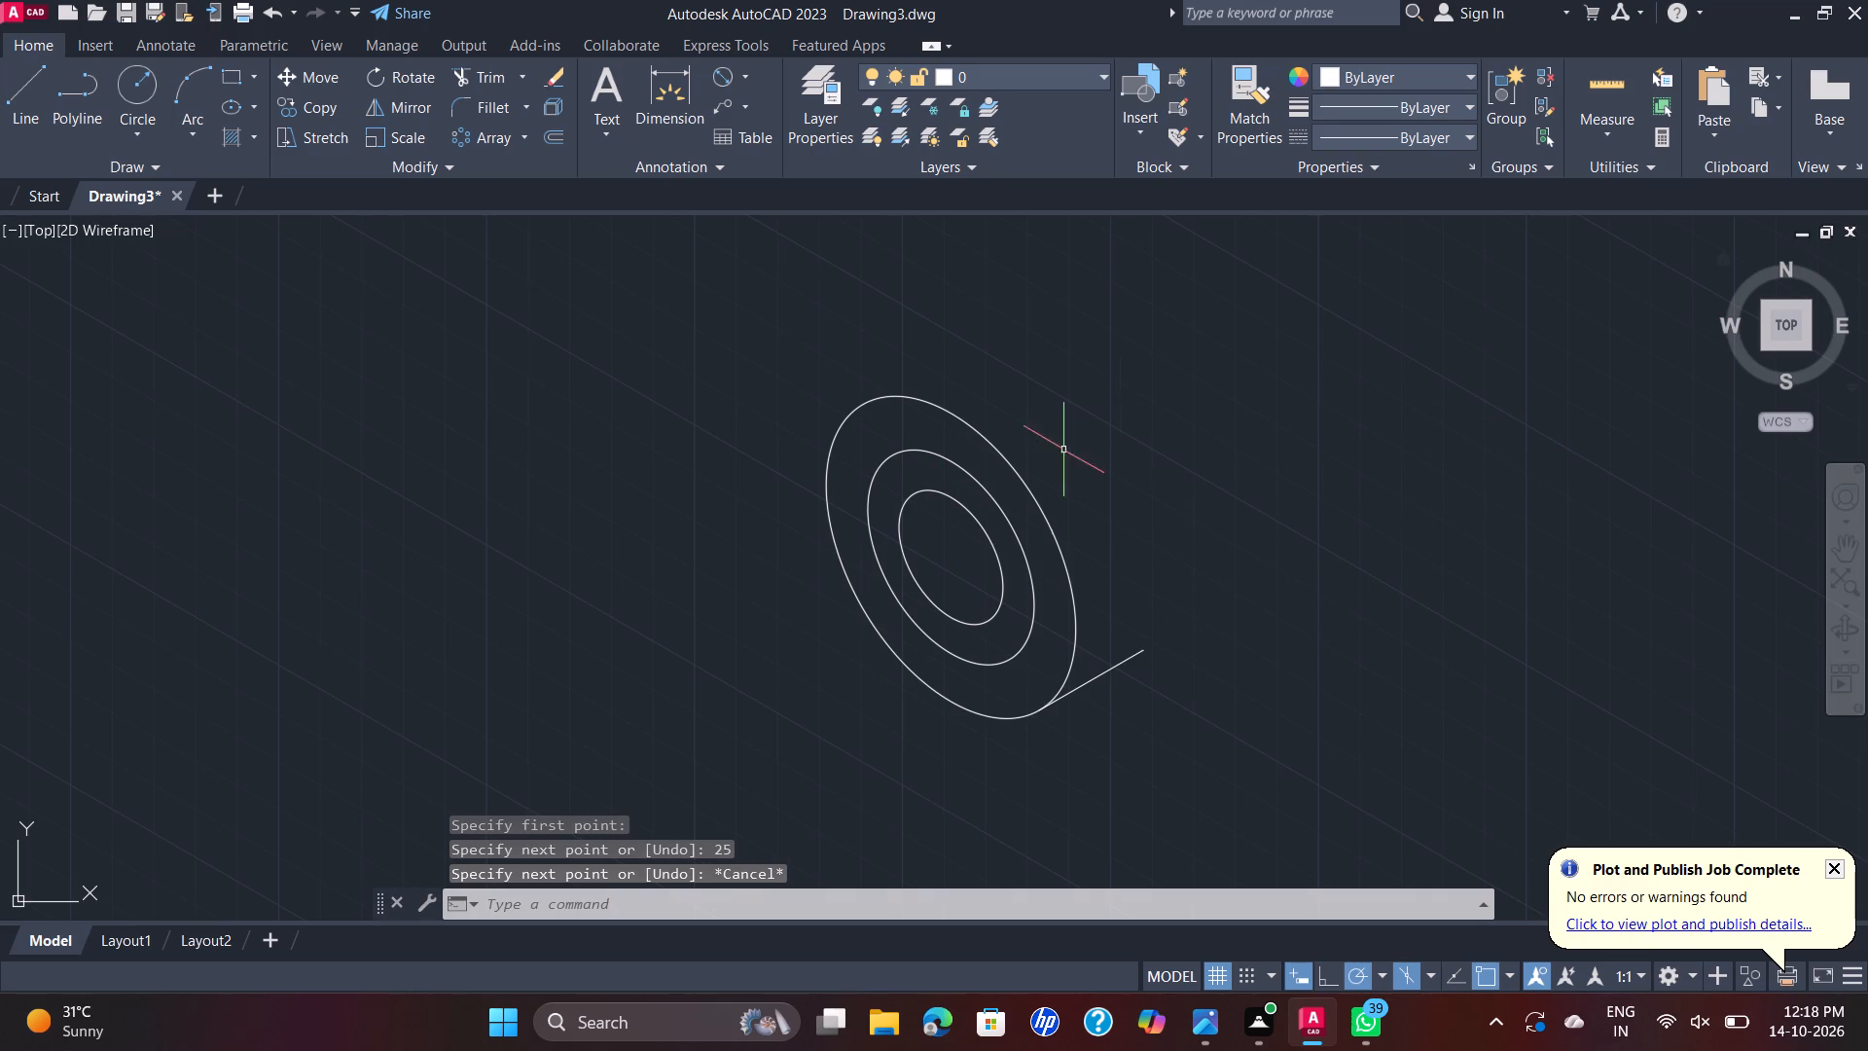
# Copy the outermost isocircle from the start of the 25-long line to its far endpoint.
pyautogui.click(1056, 528)
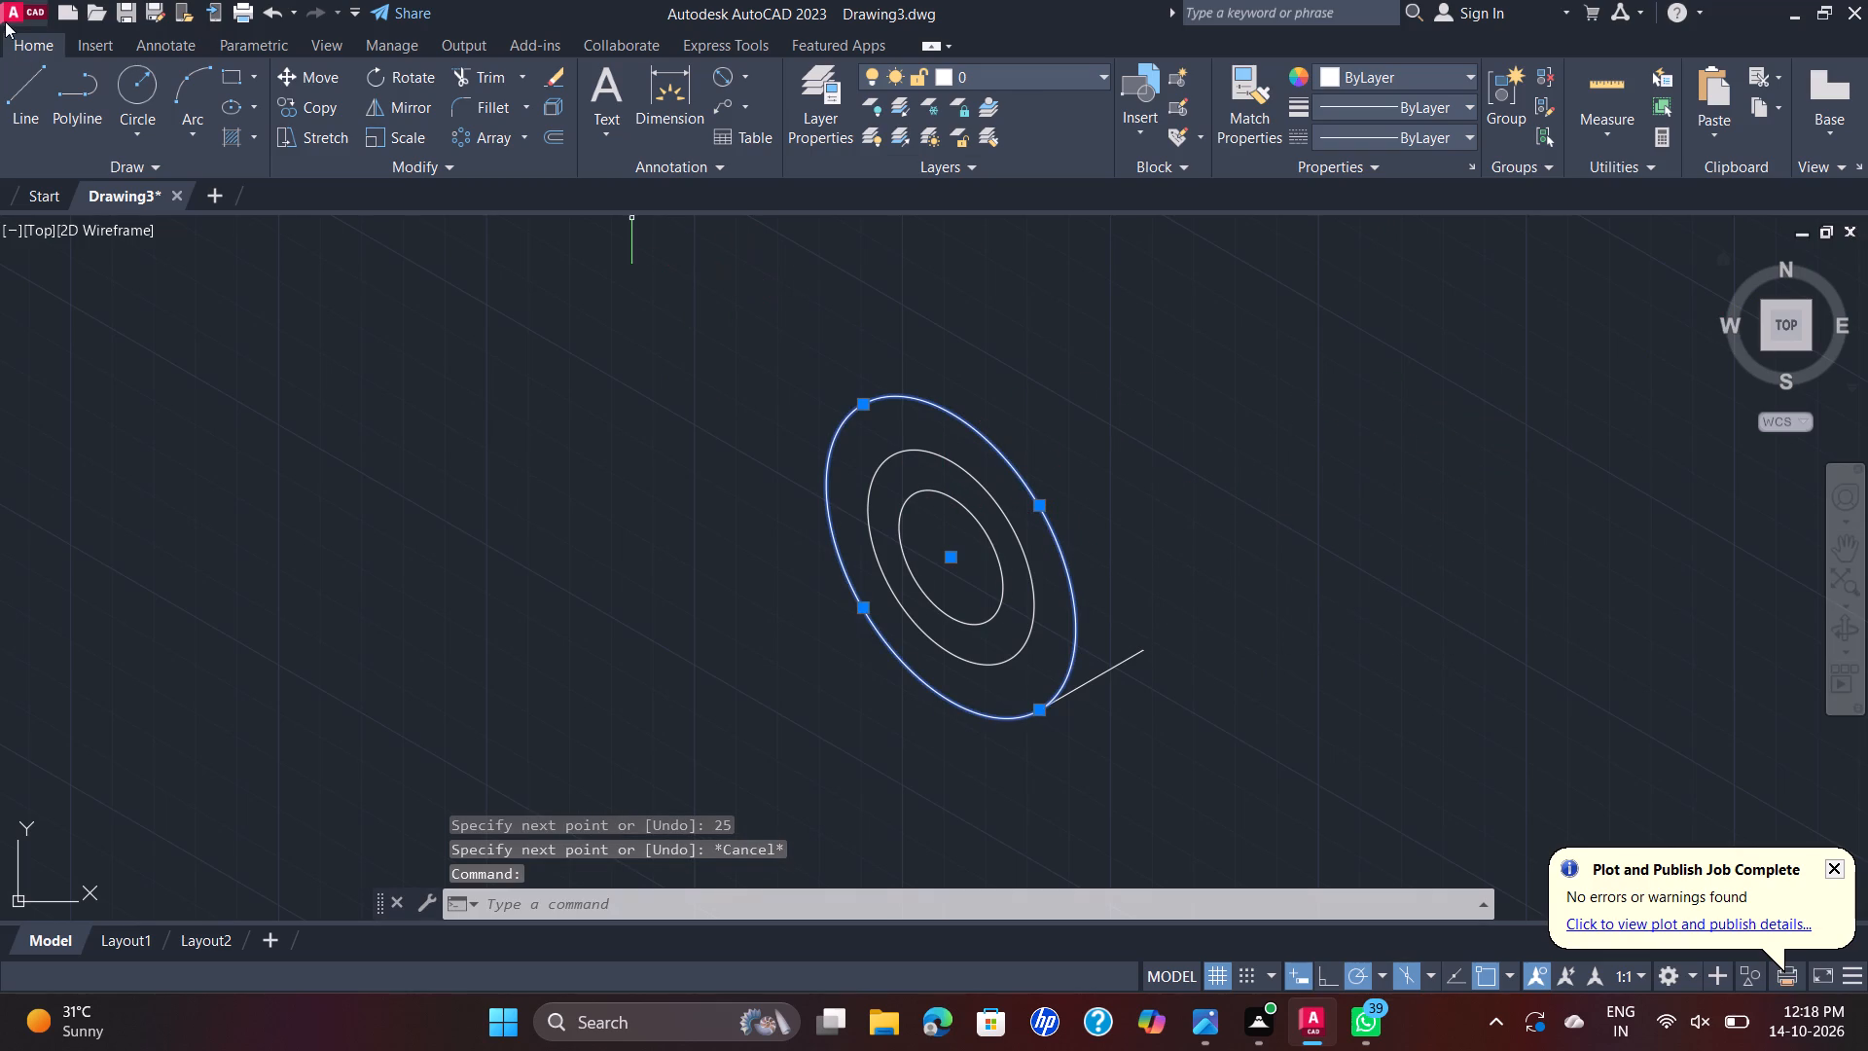
pyautogui.click(297, 116)
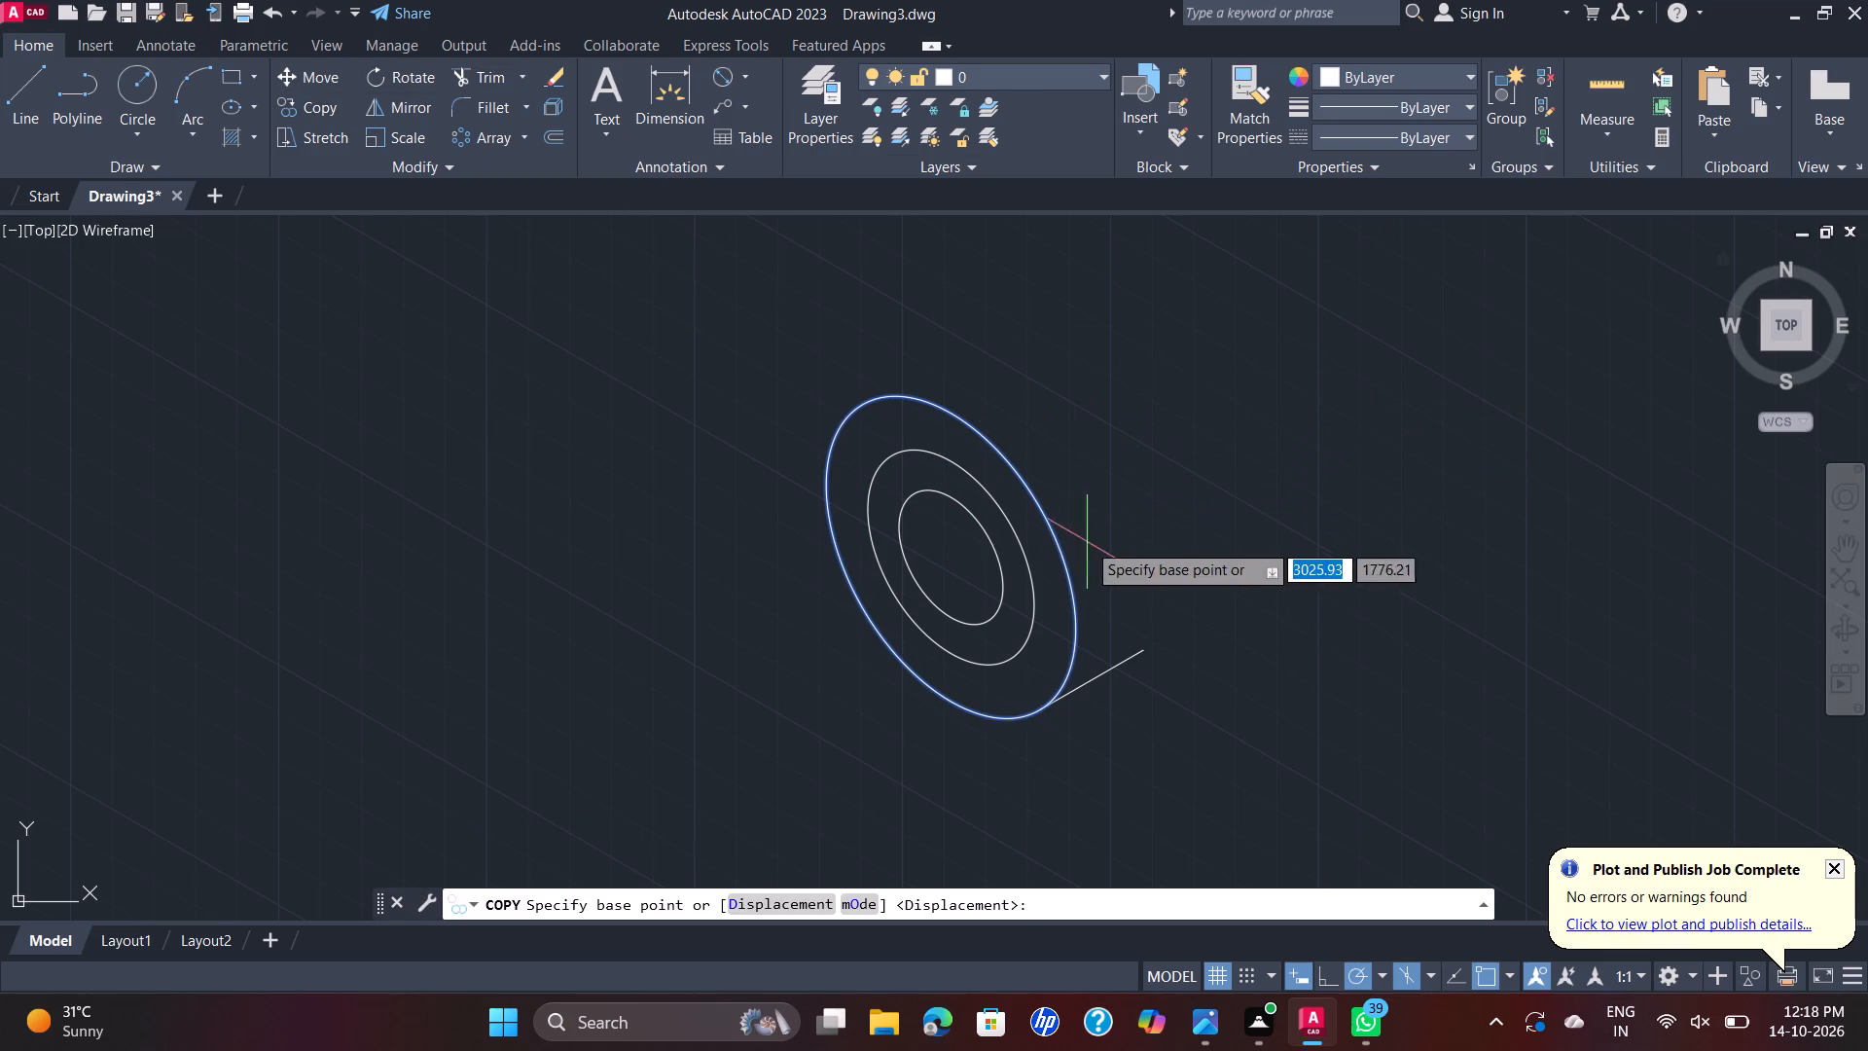
pyautogui.click(1036, 712)
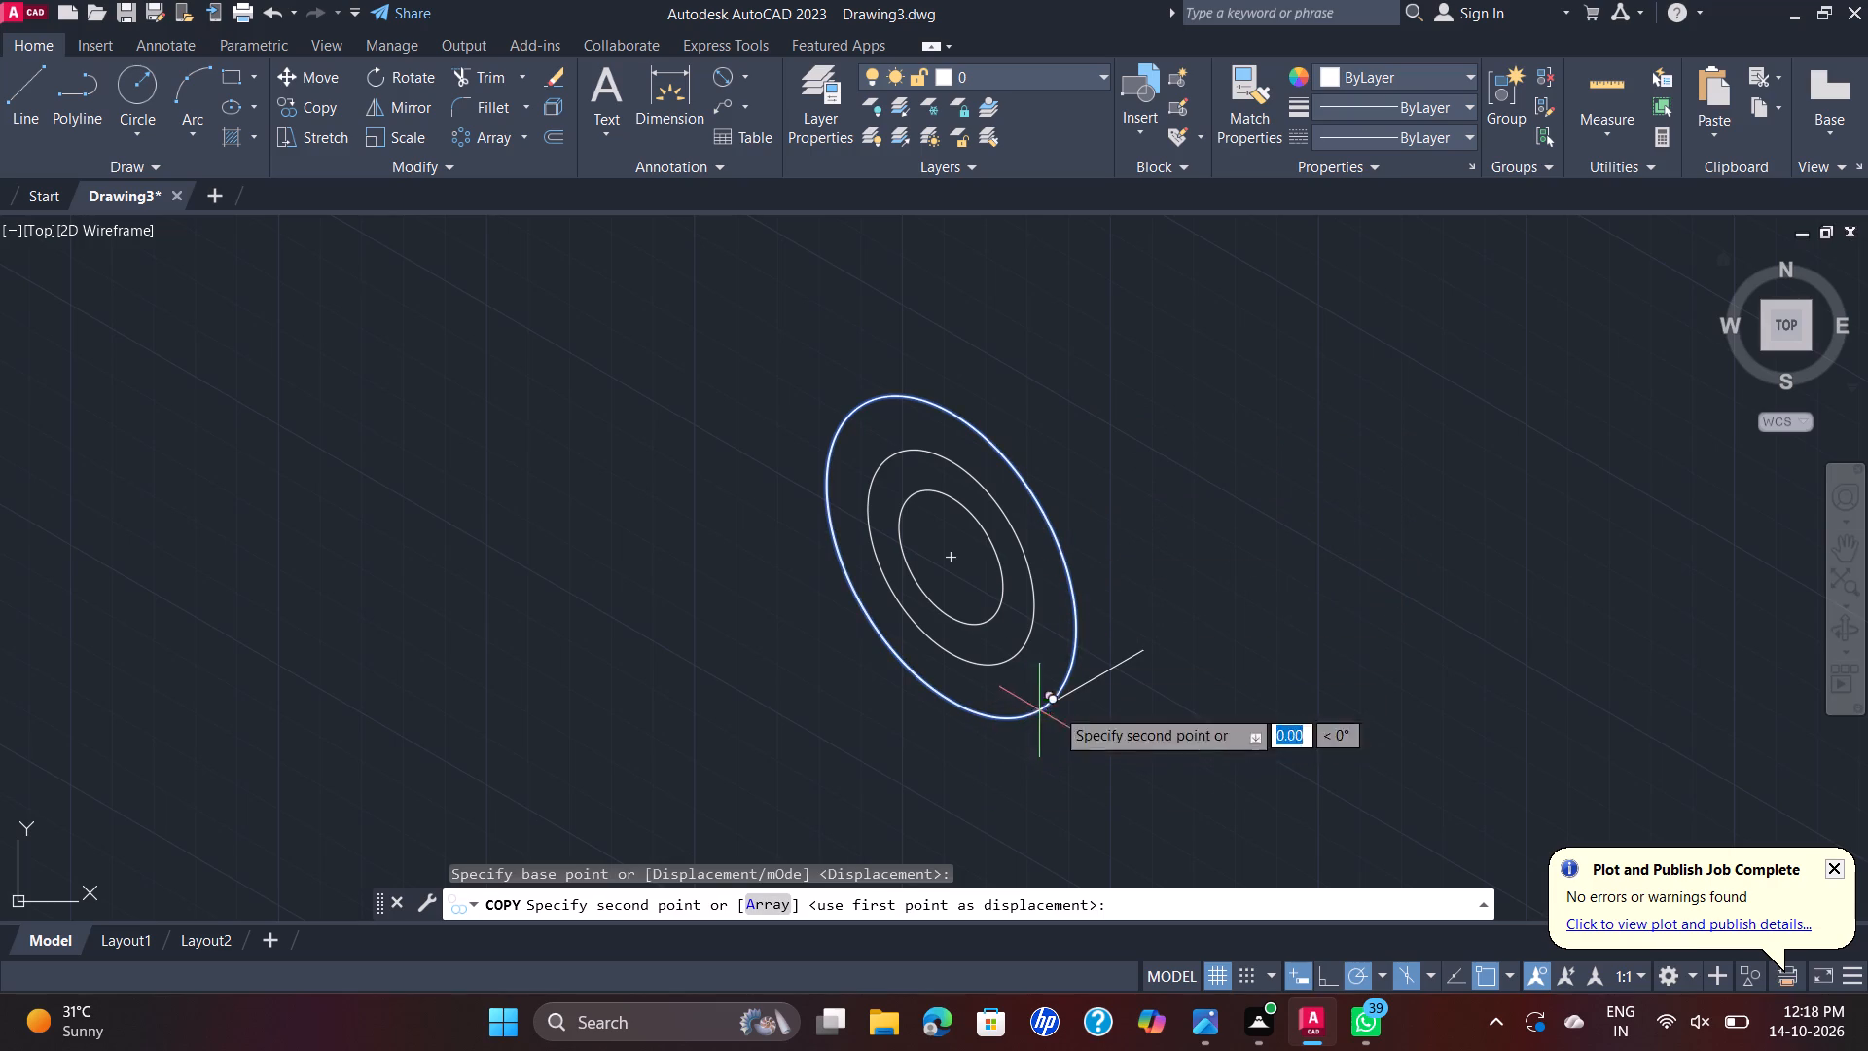
pyautogui.click(1149, 655)
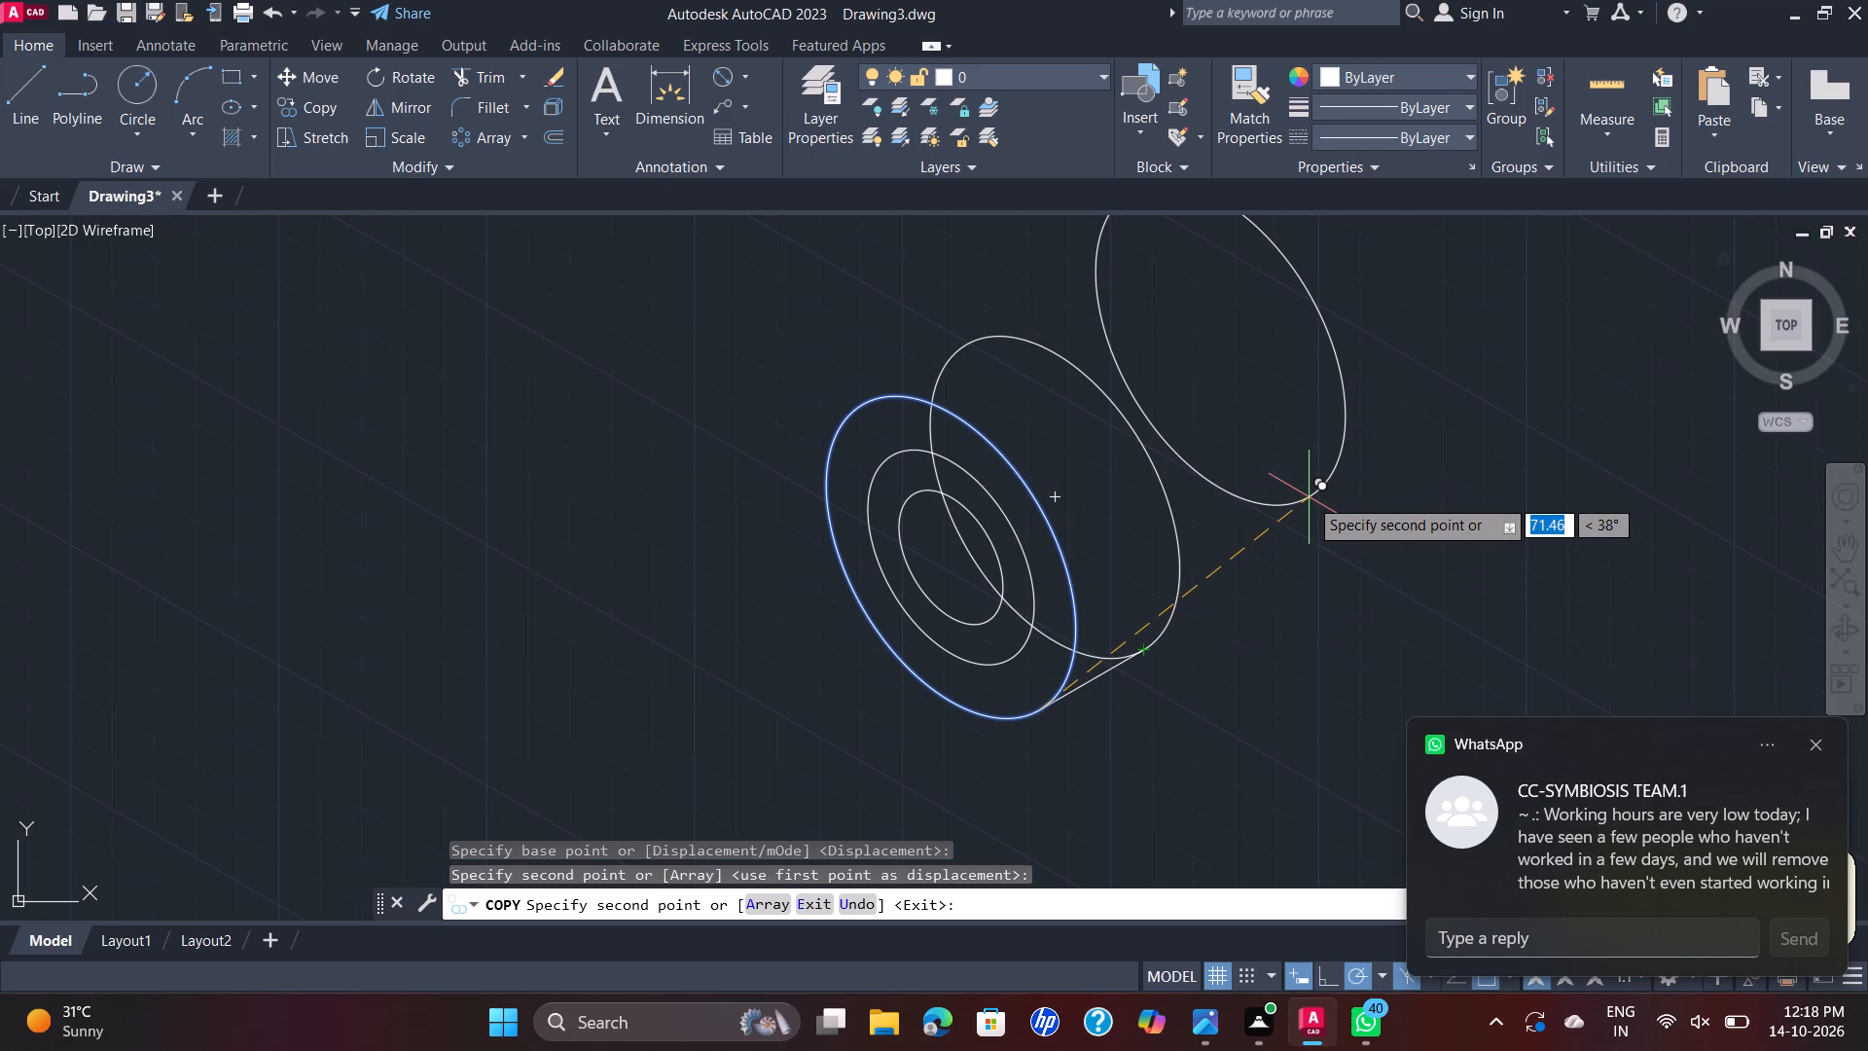
pyautogui.press('Escape')
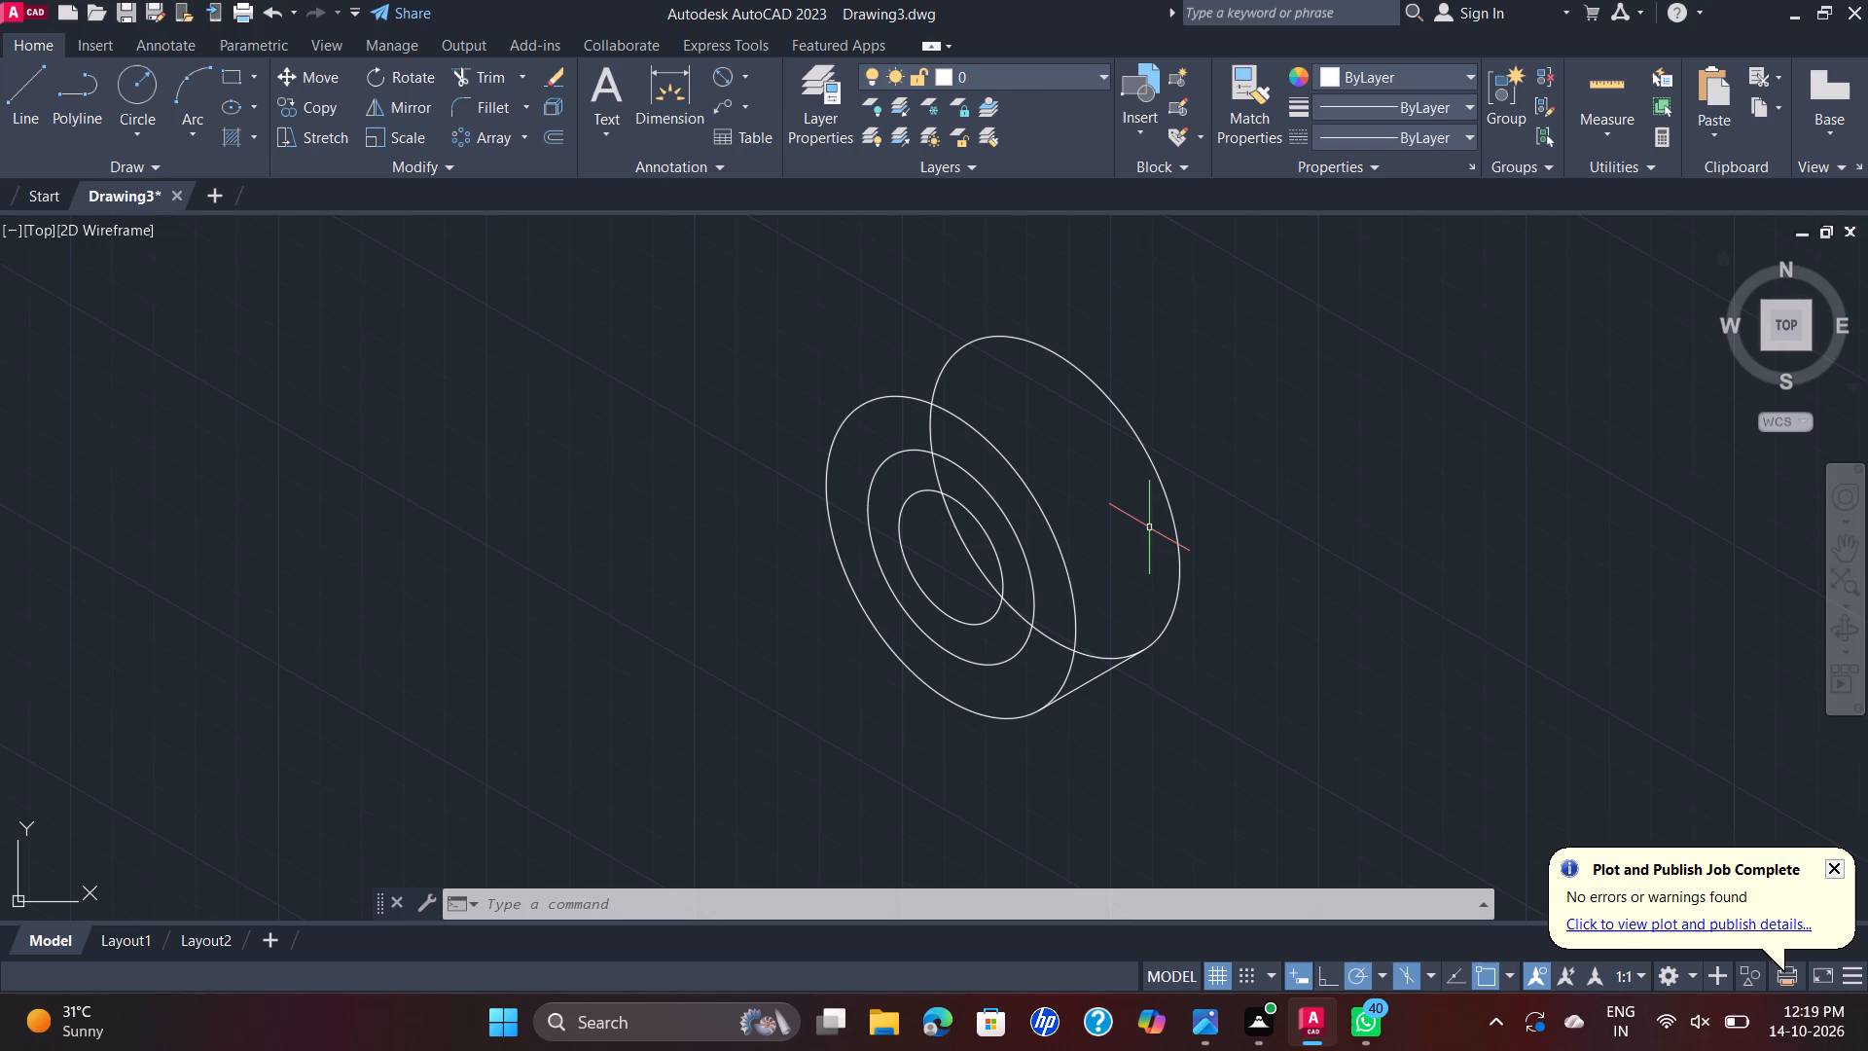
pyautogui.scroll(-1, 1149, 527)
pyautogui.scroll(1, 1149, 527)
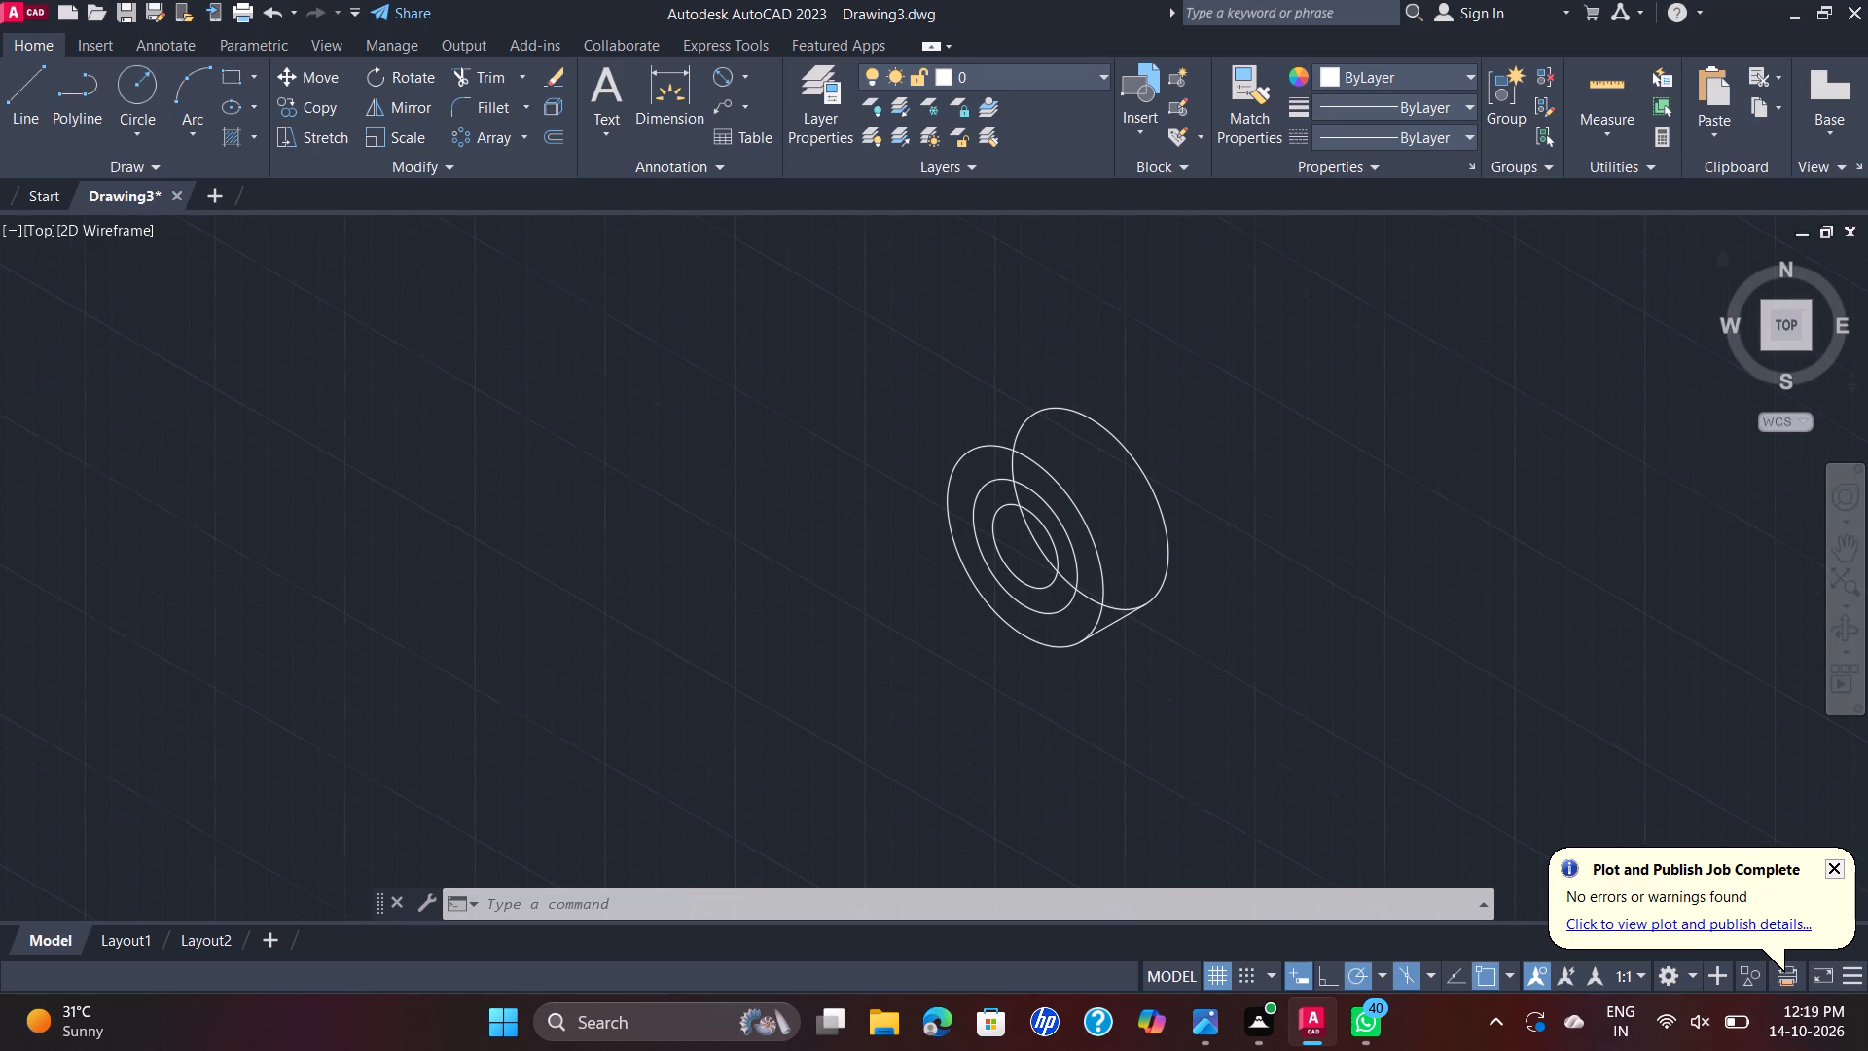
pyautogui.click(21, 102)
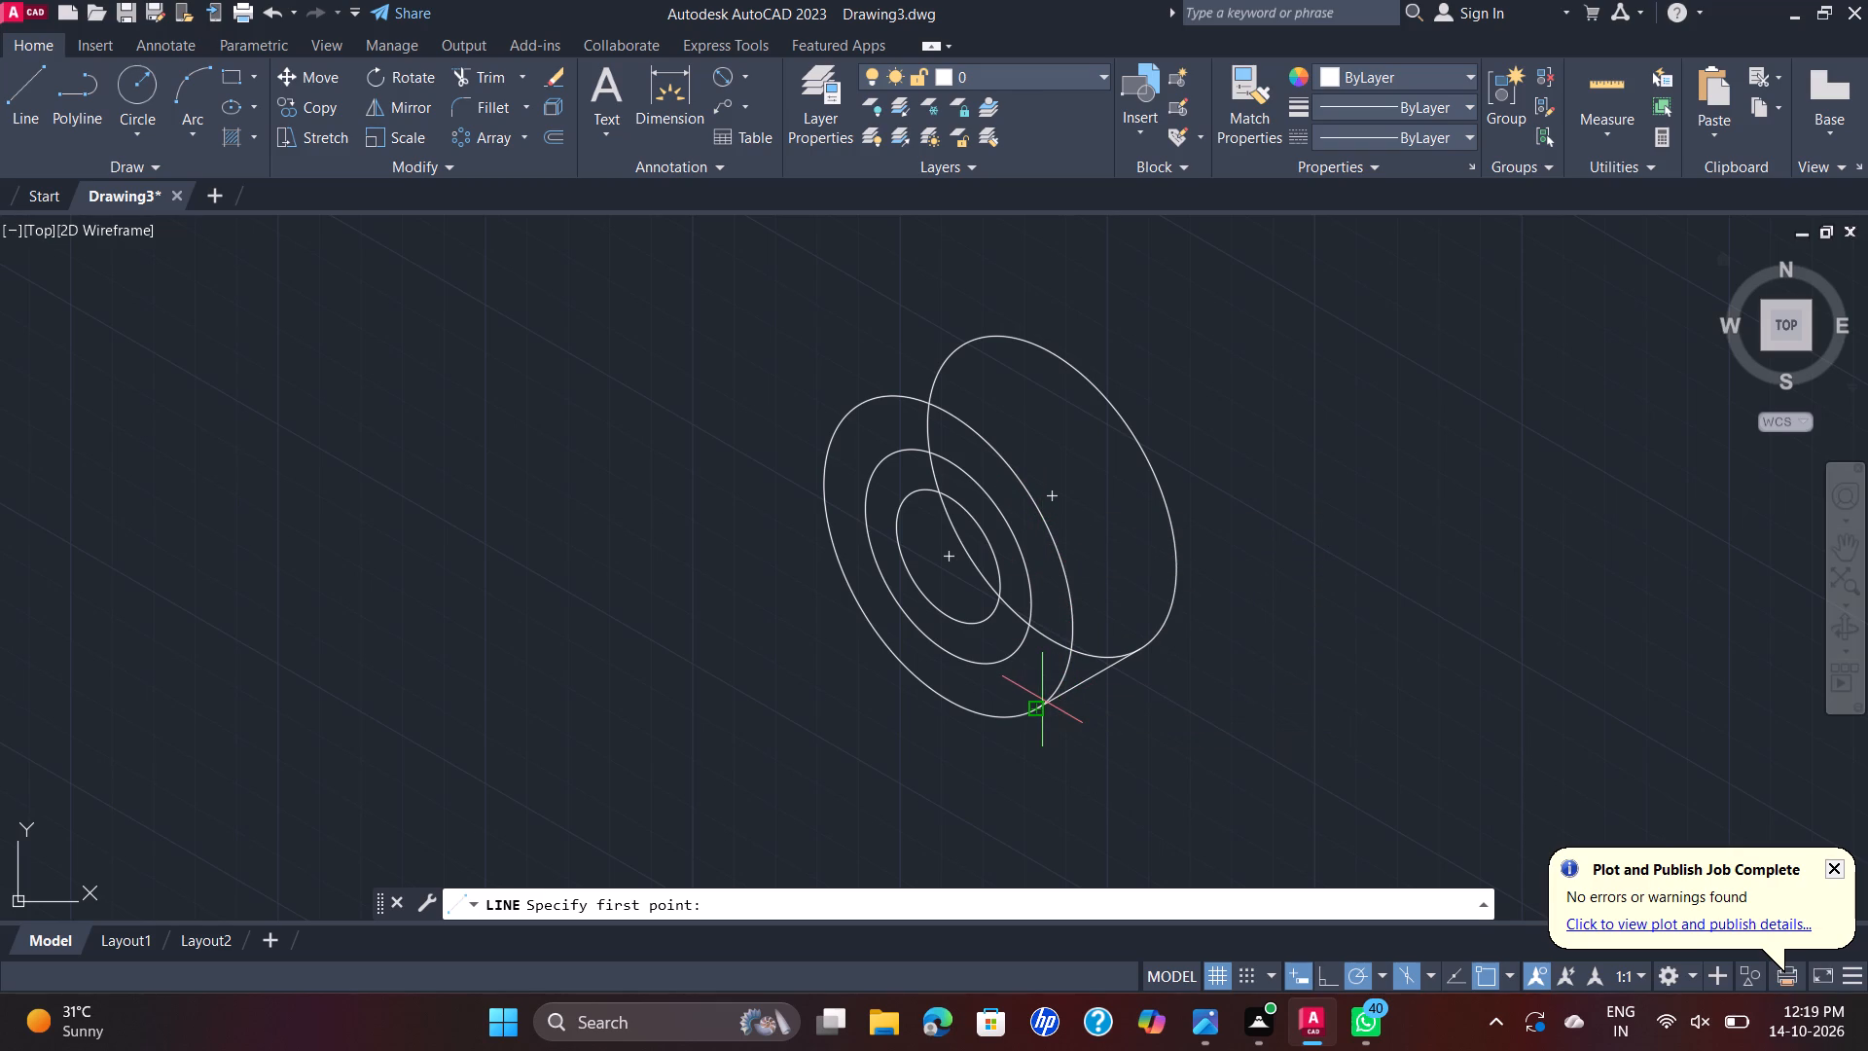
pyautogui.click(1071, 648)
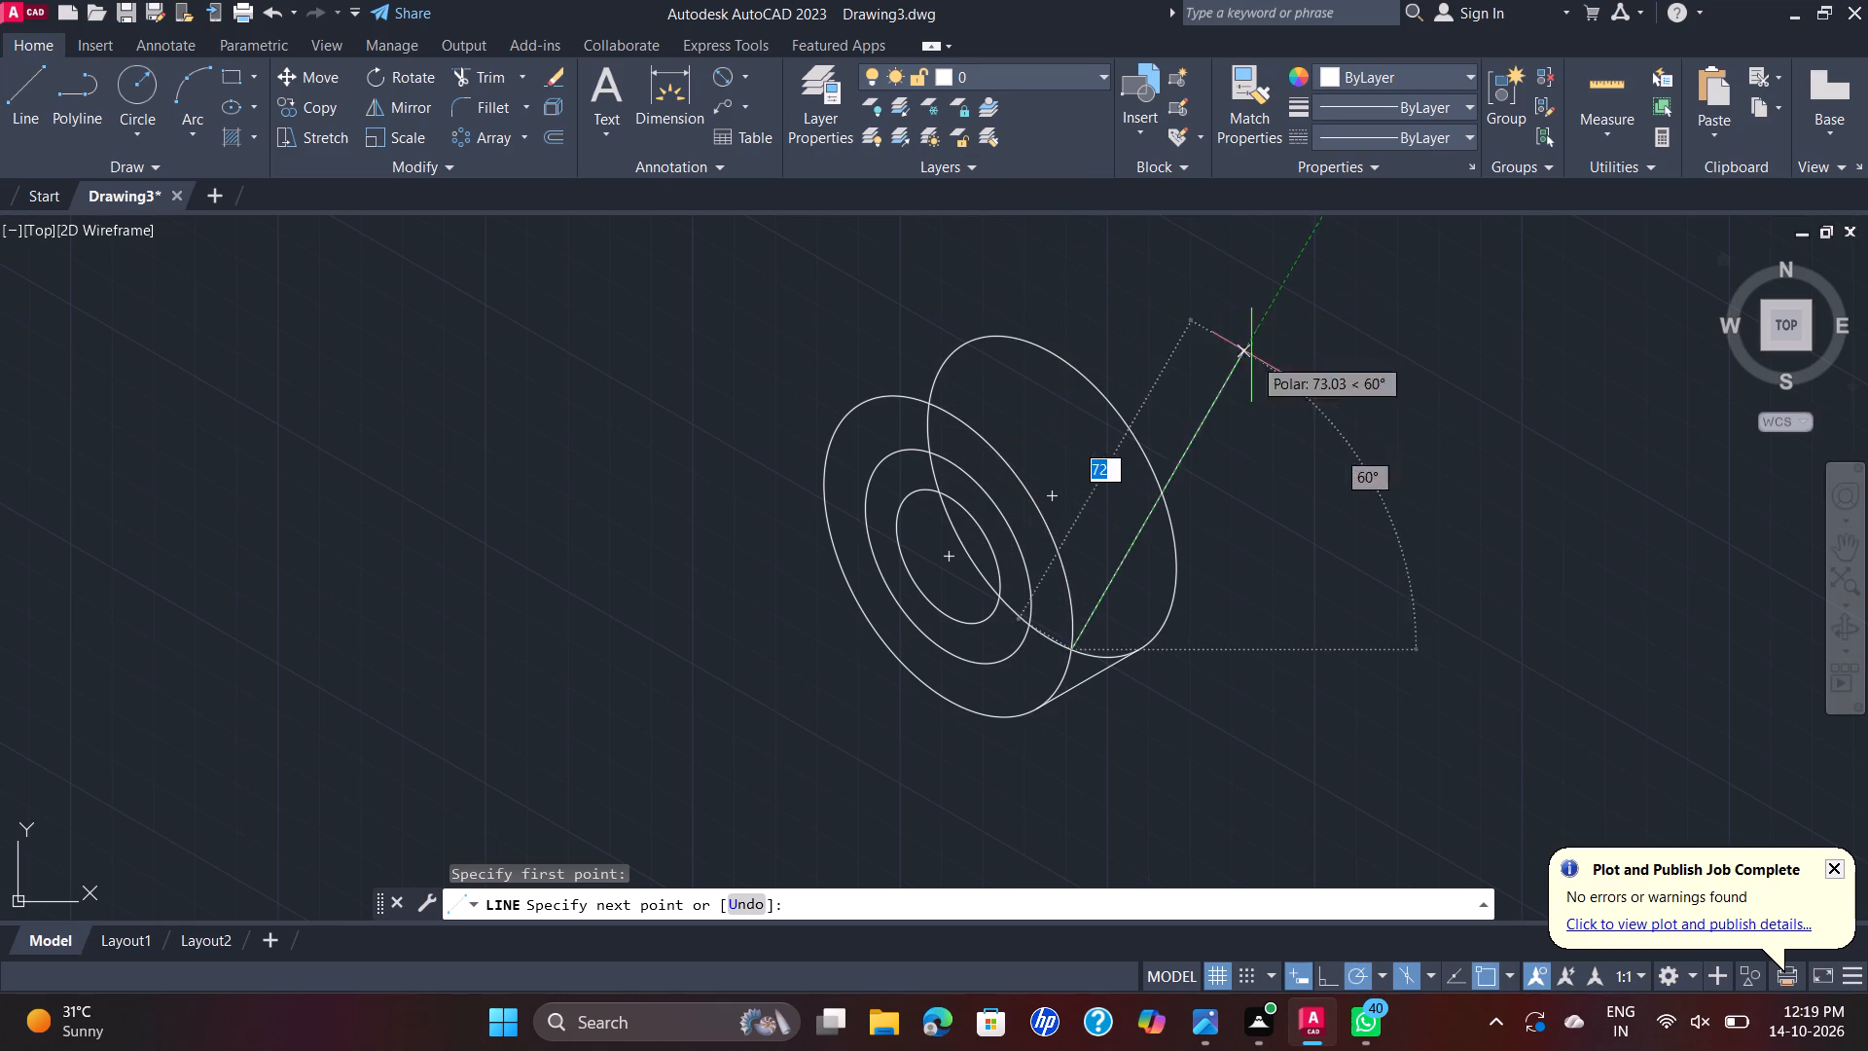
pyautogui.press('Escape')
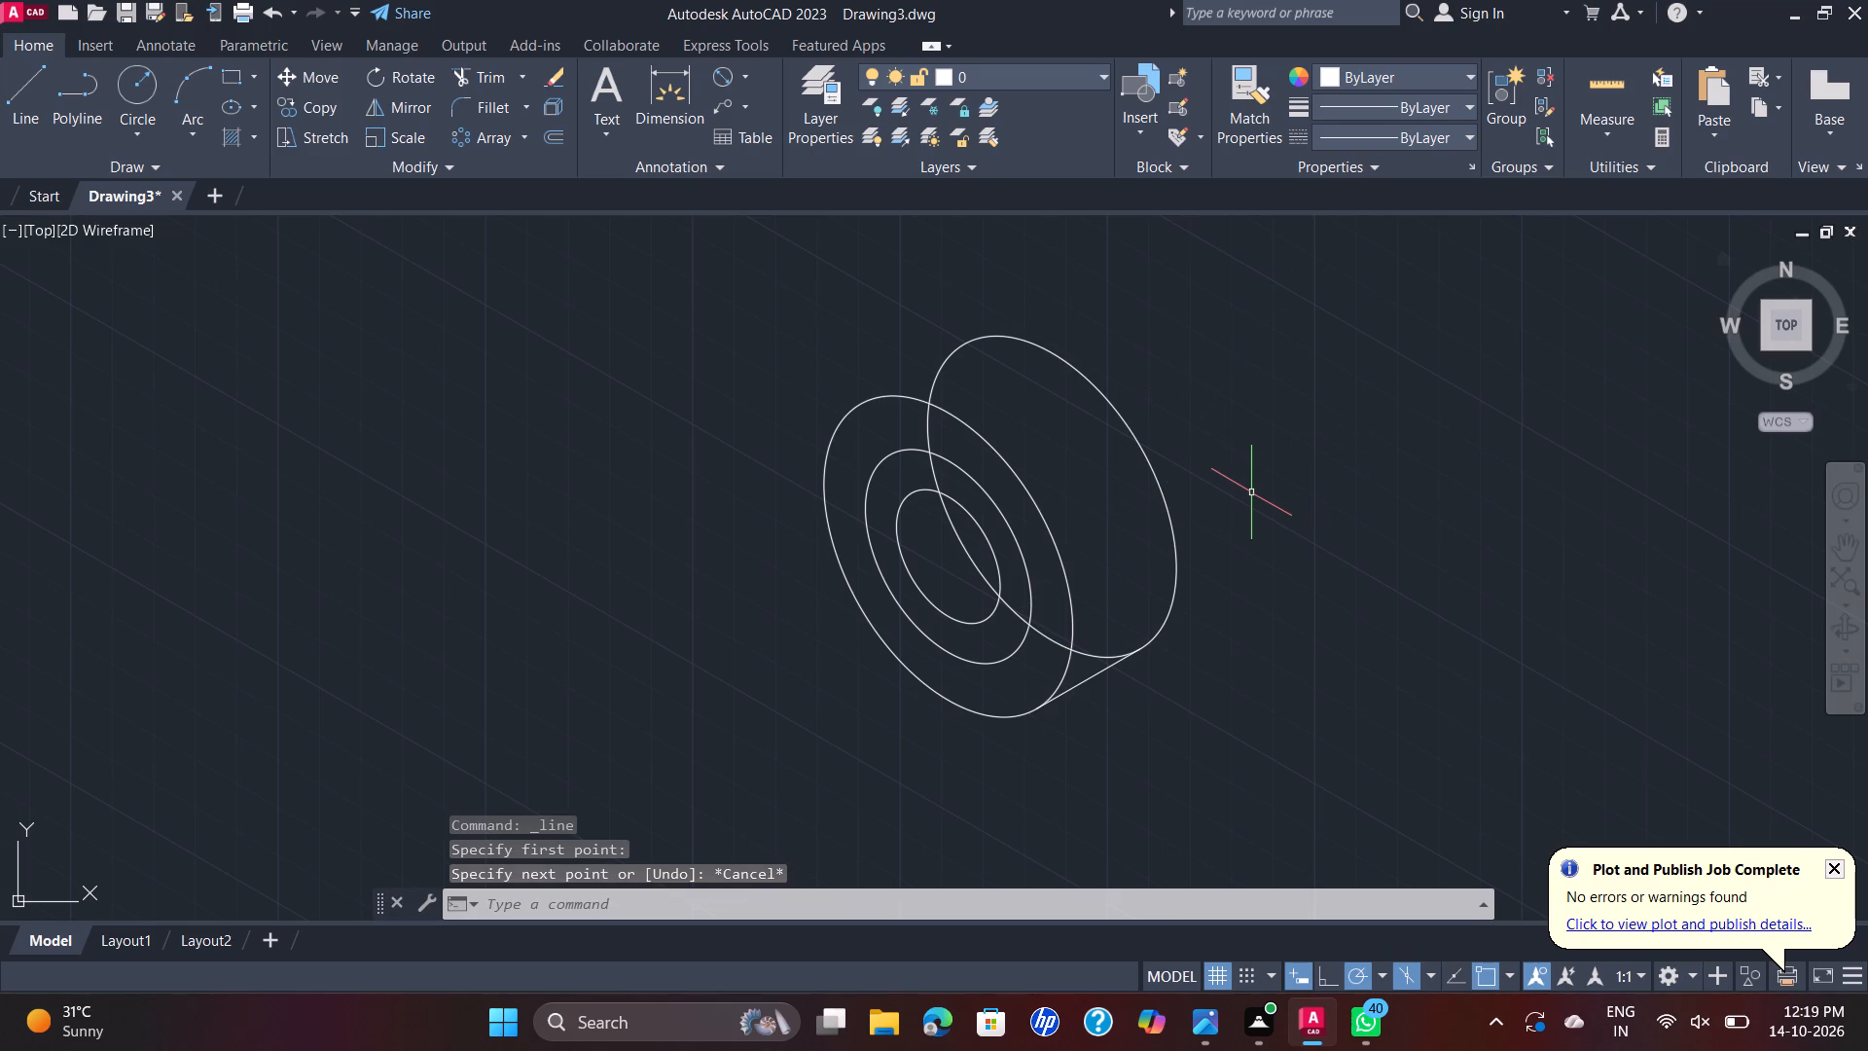
# Draw an isocircle with a radius of 80 on the left isoplane, concentric with the three front isocircles.
pyautogui.write('EL')
pyautogui.press('Return')
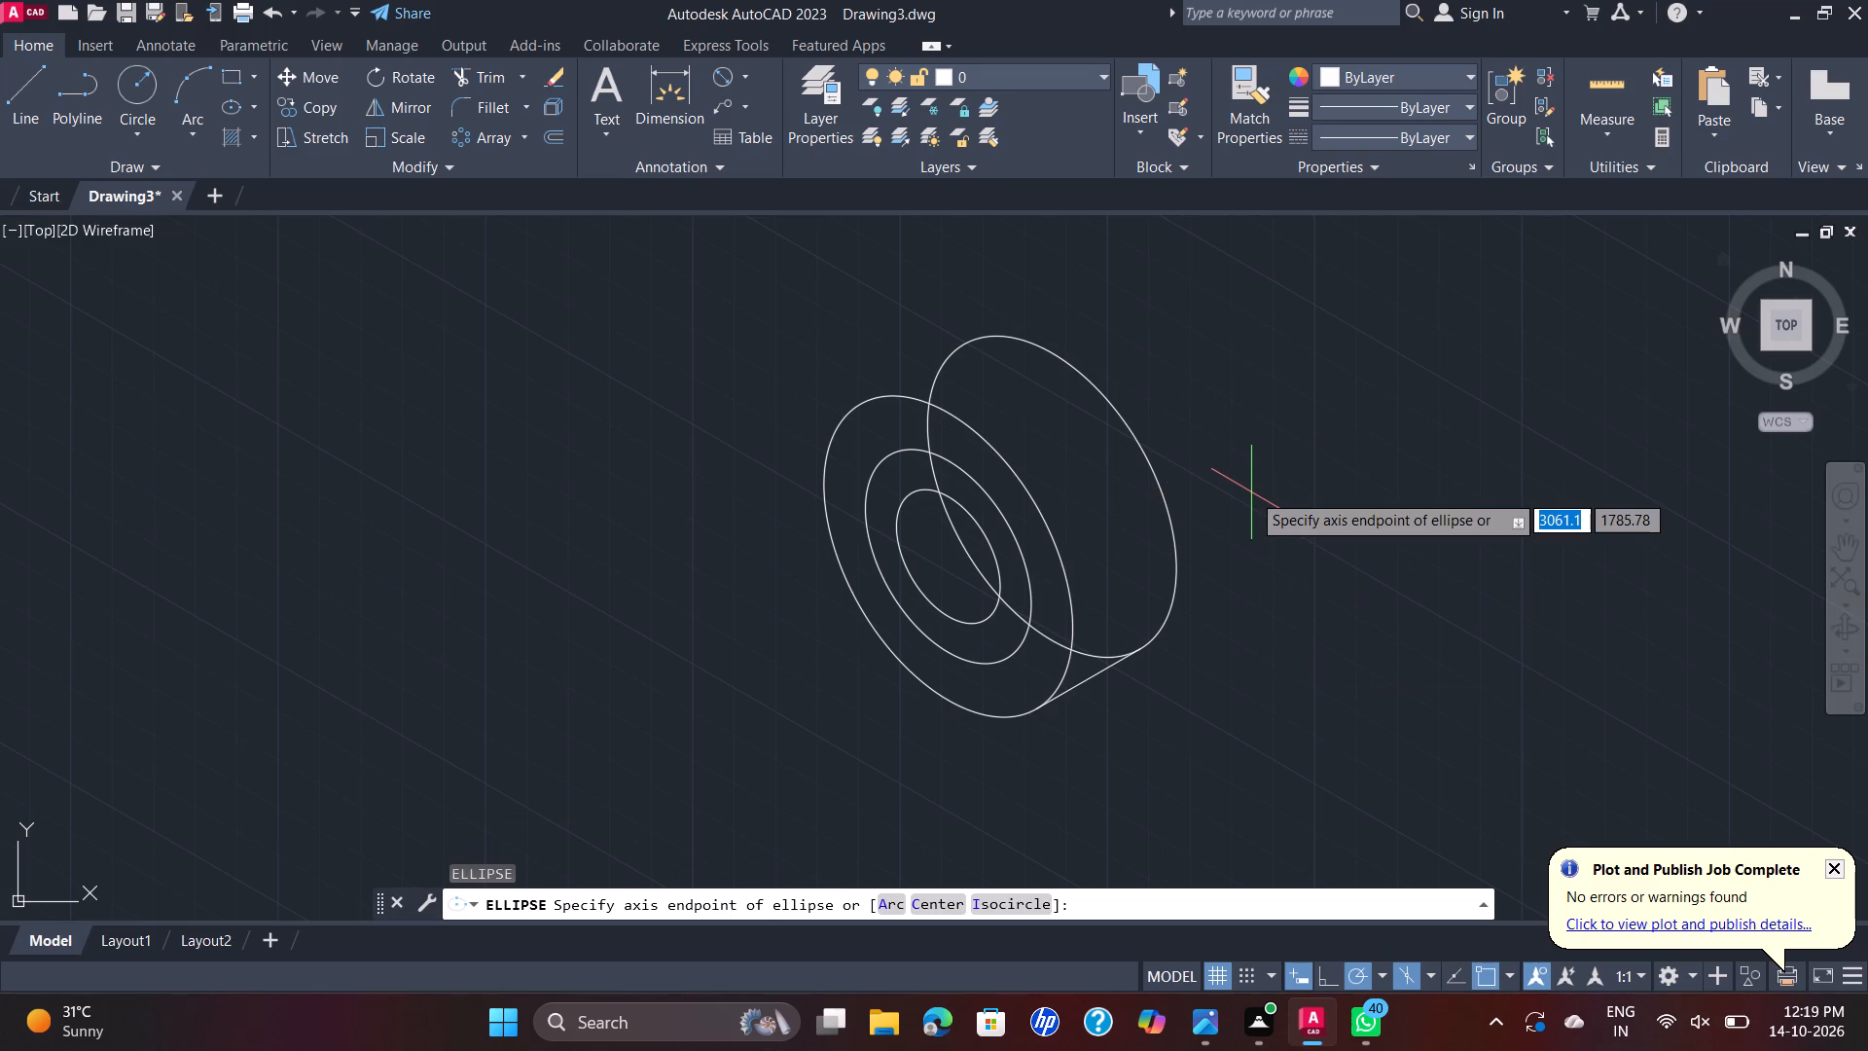
pyautogui.write('IS')
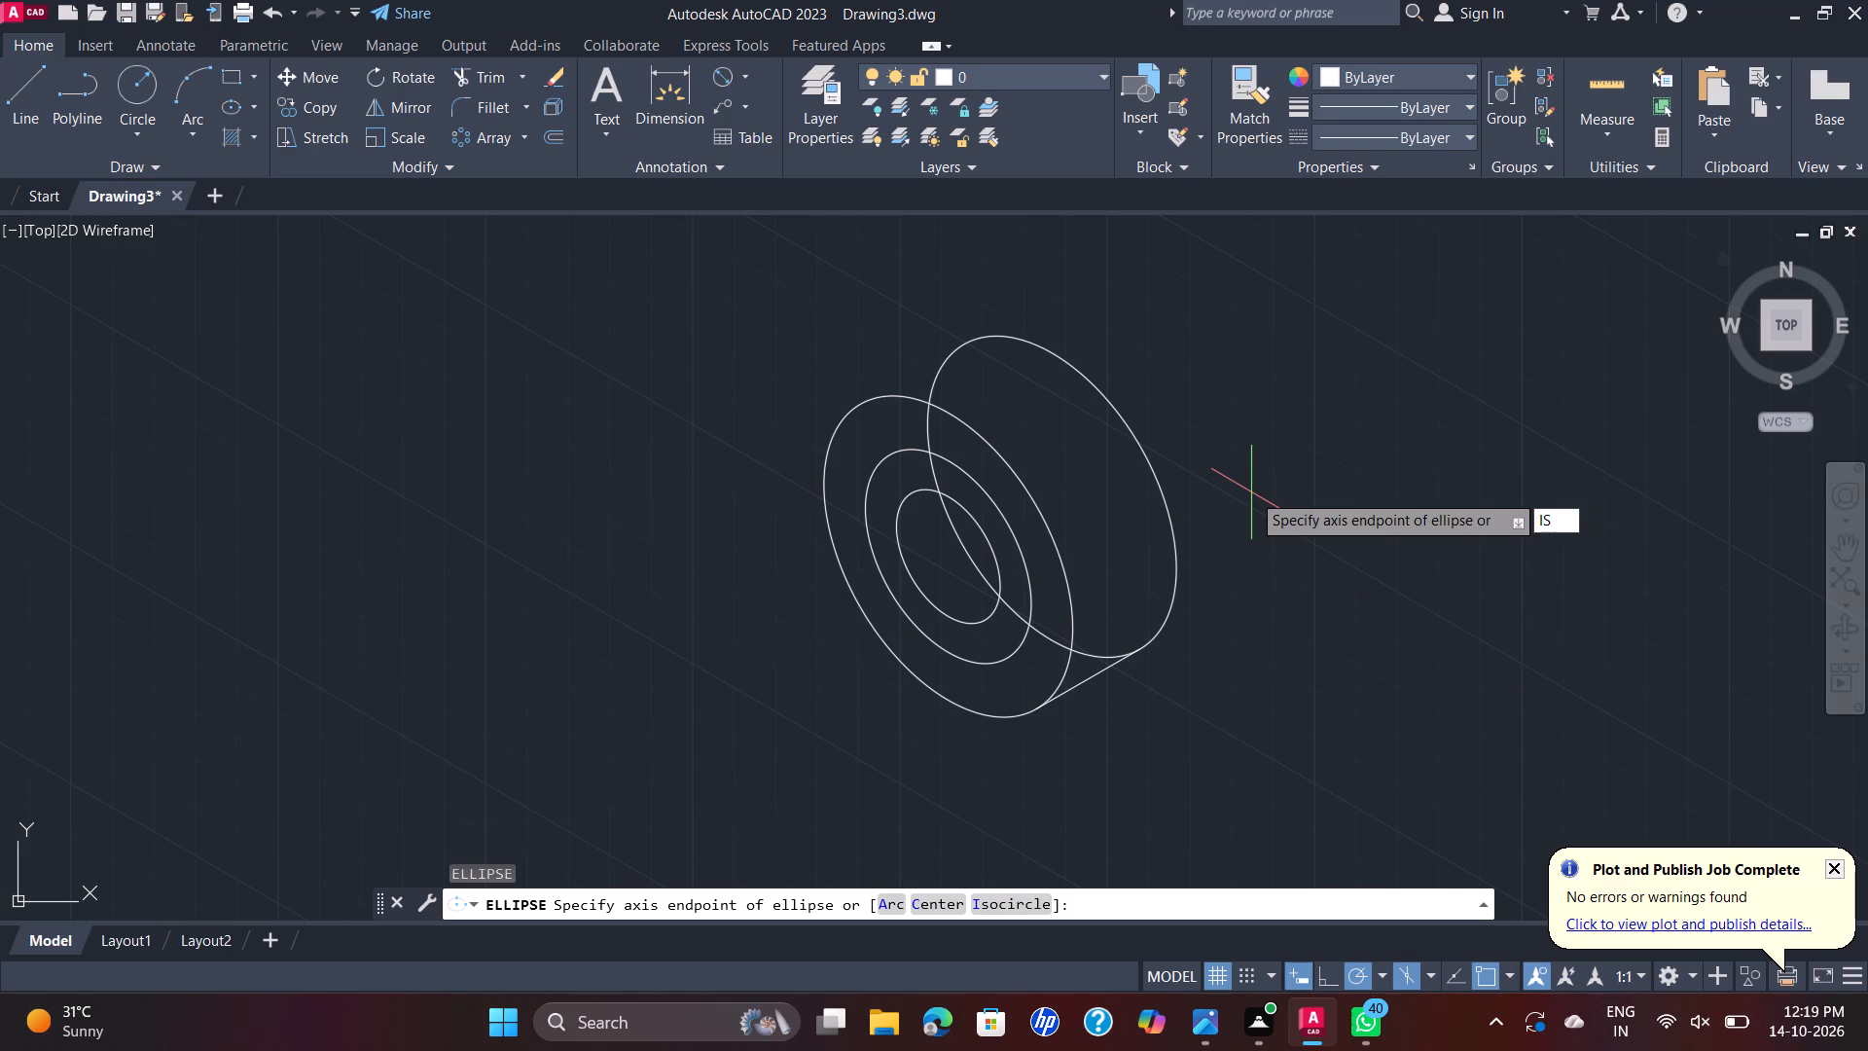
pyautogui.press('o')
pyautogui.press('Return')
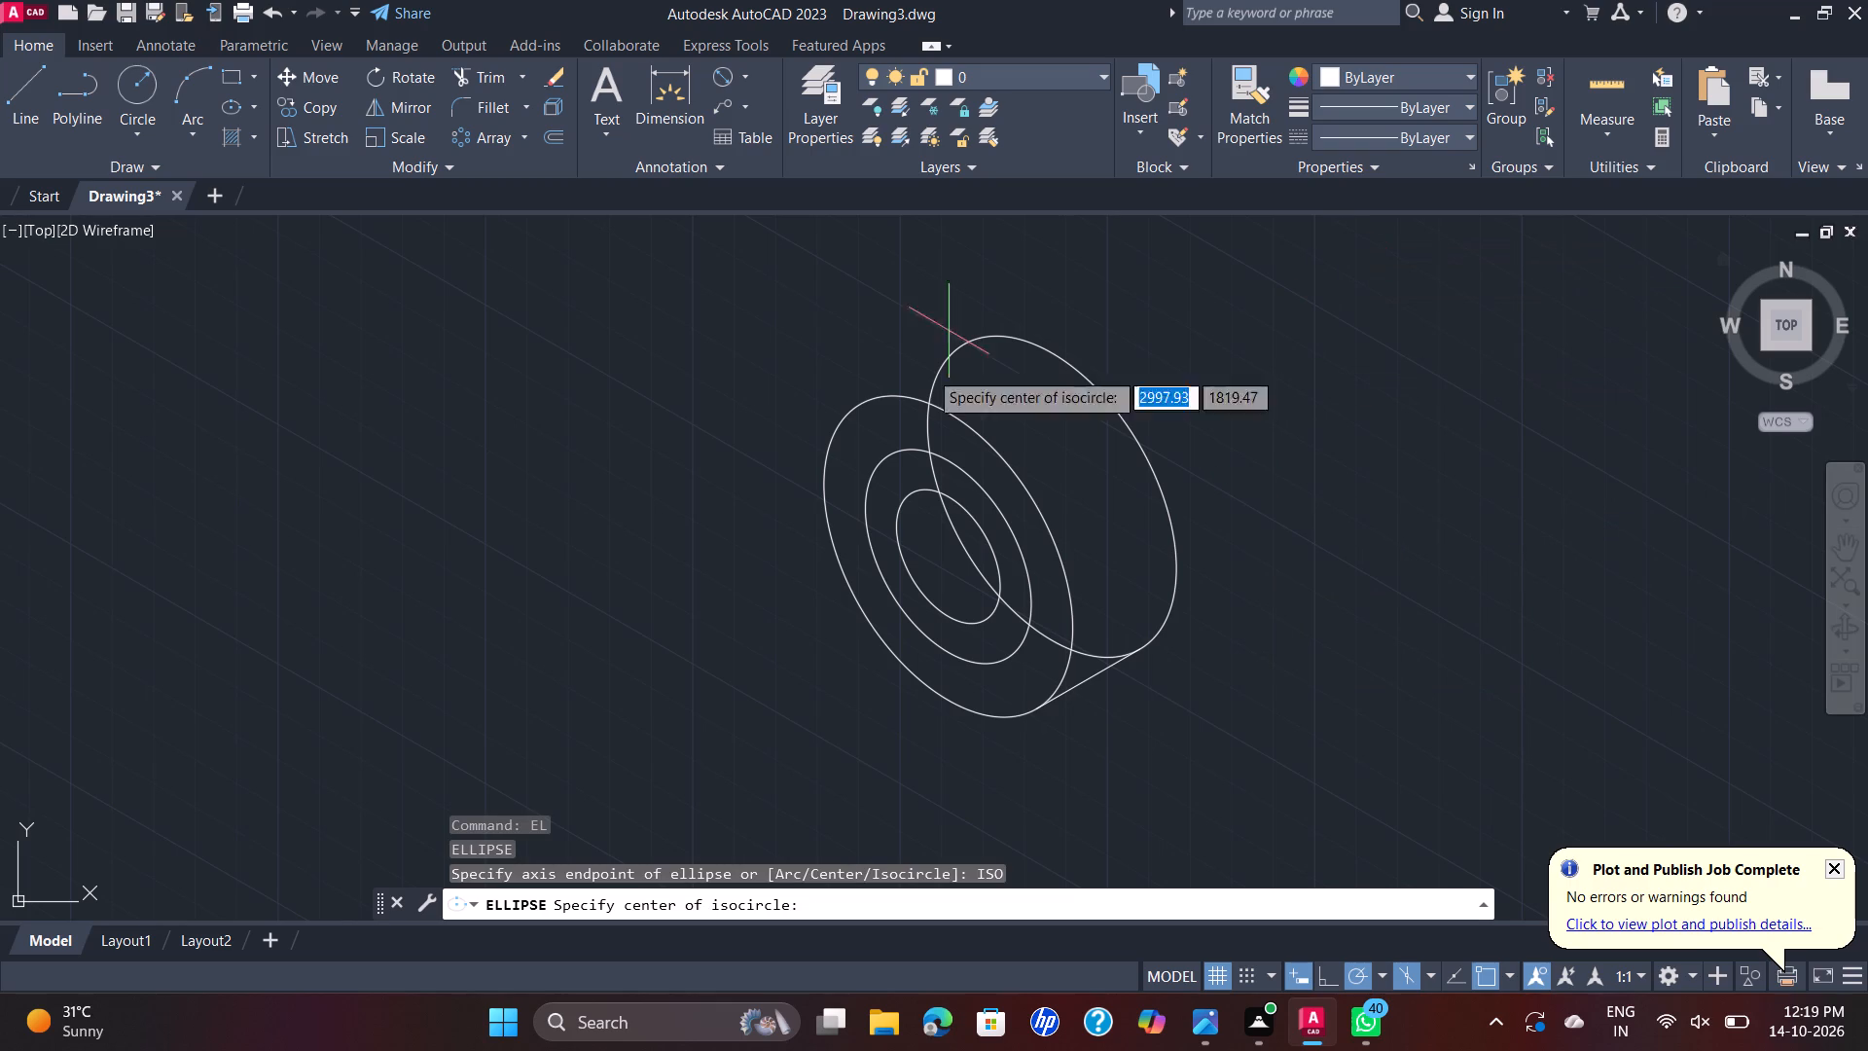
pyautogui.click(944, 559)
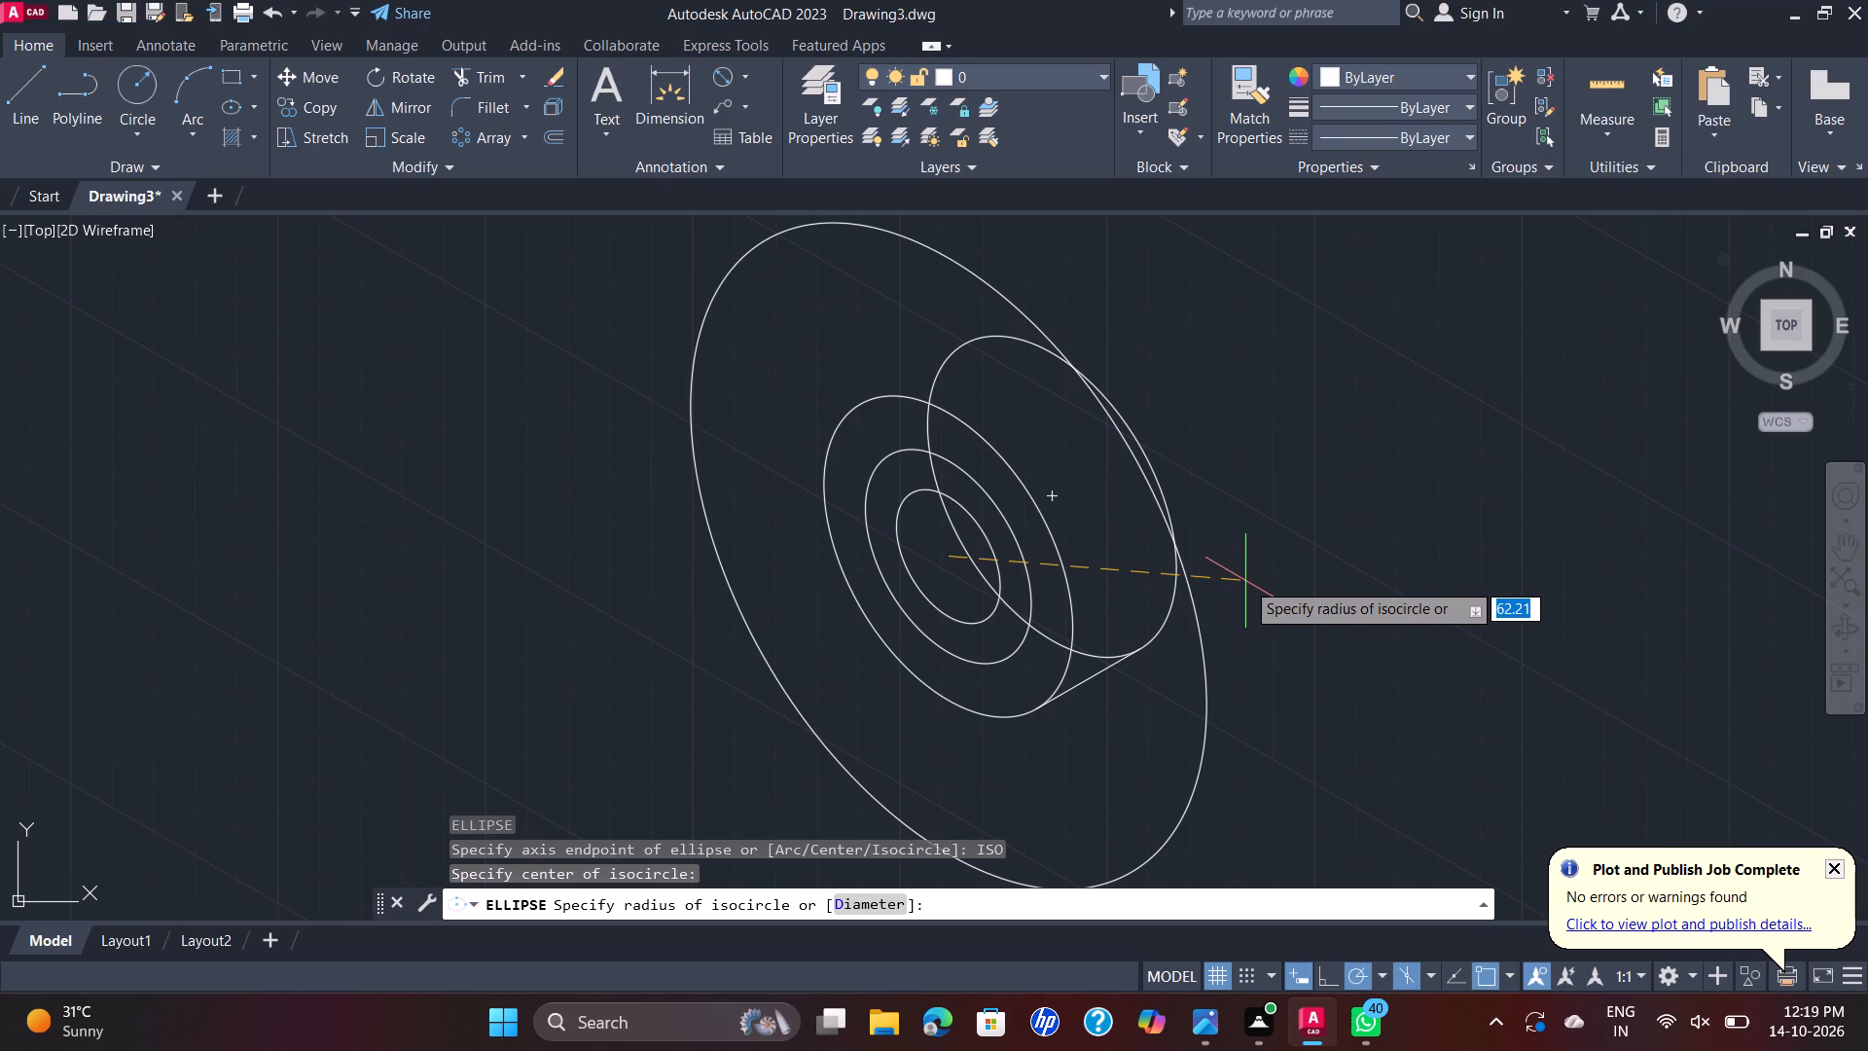
pyautogui.write('80')
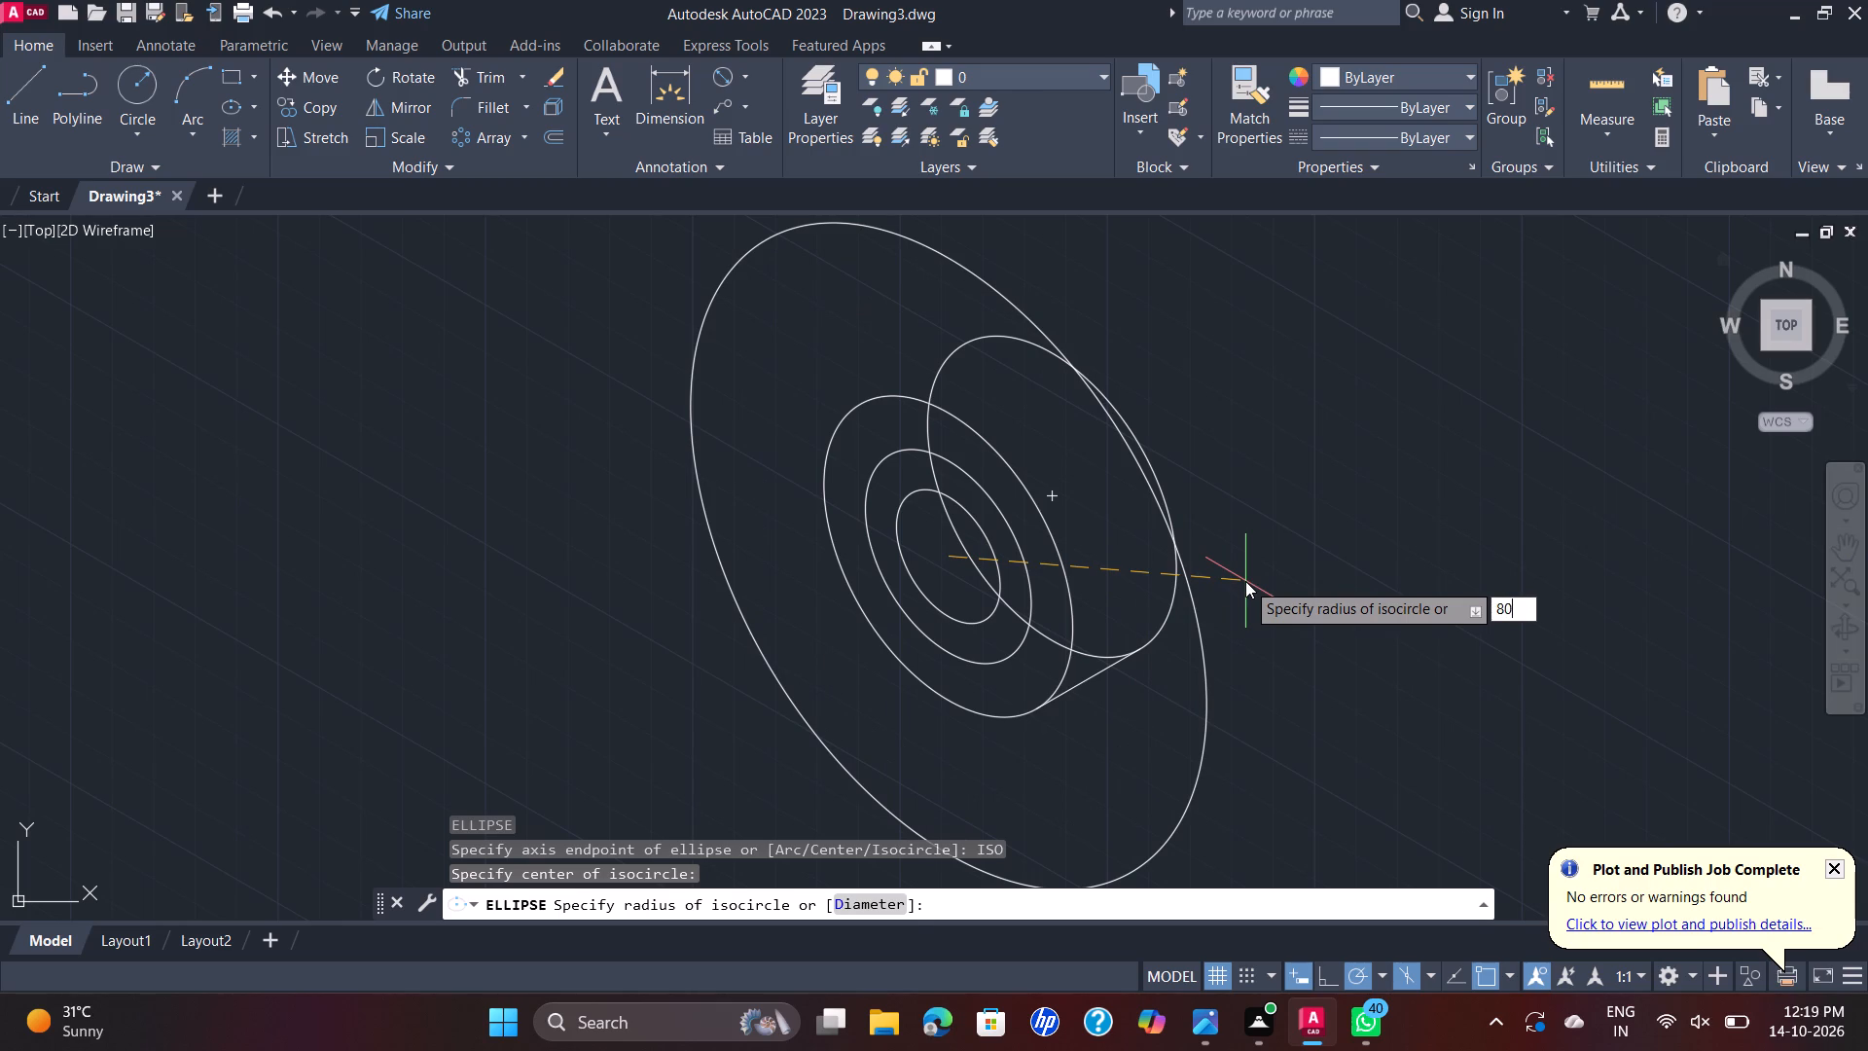
pyautogui.press('Return')
pyautogui.scroll(-2, 1394, 477)
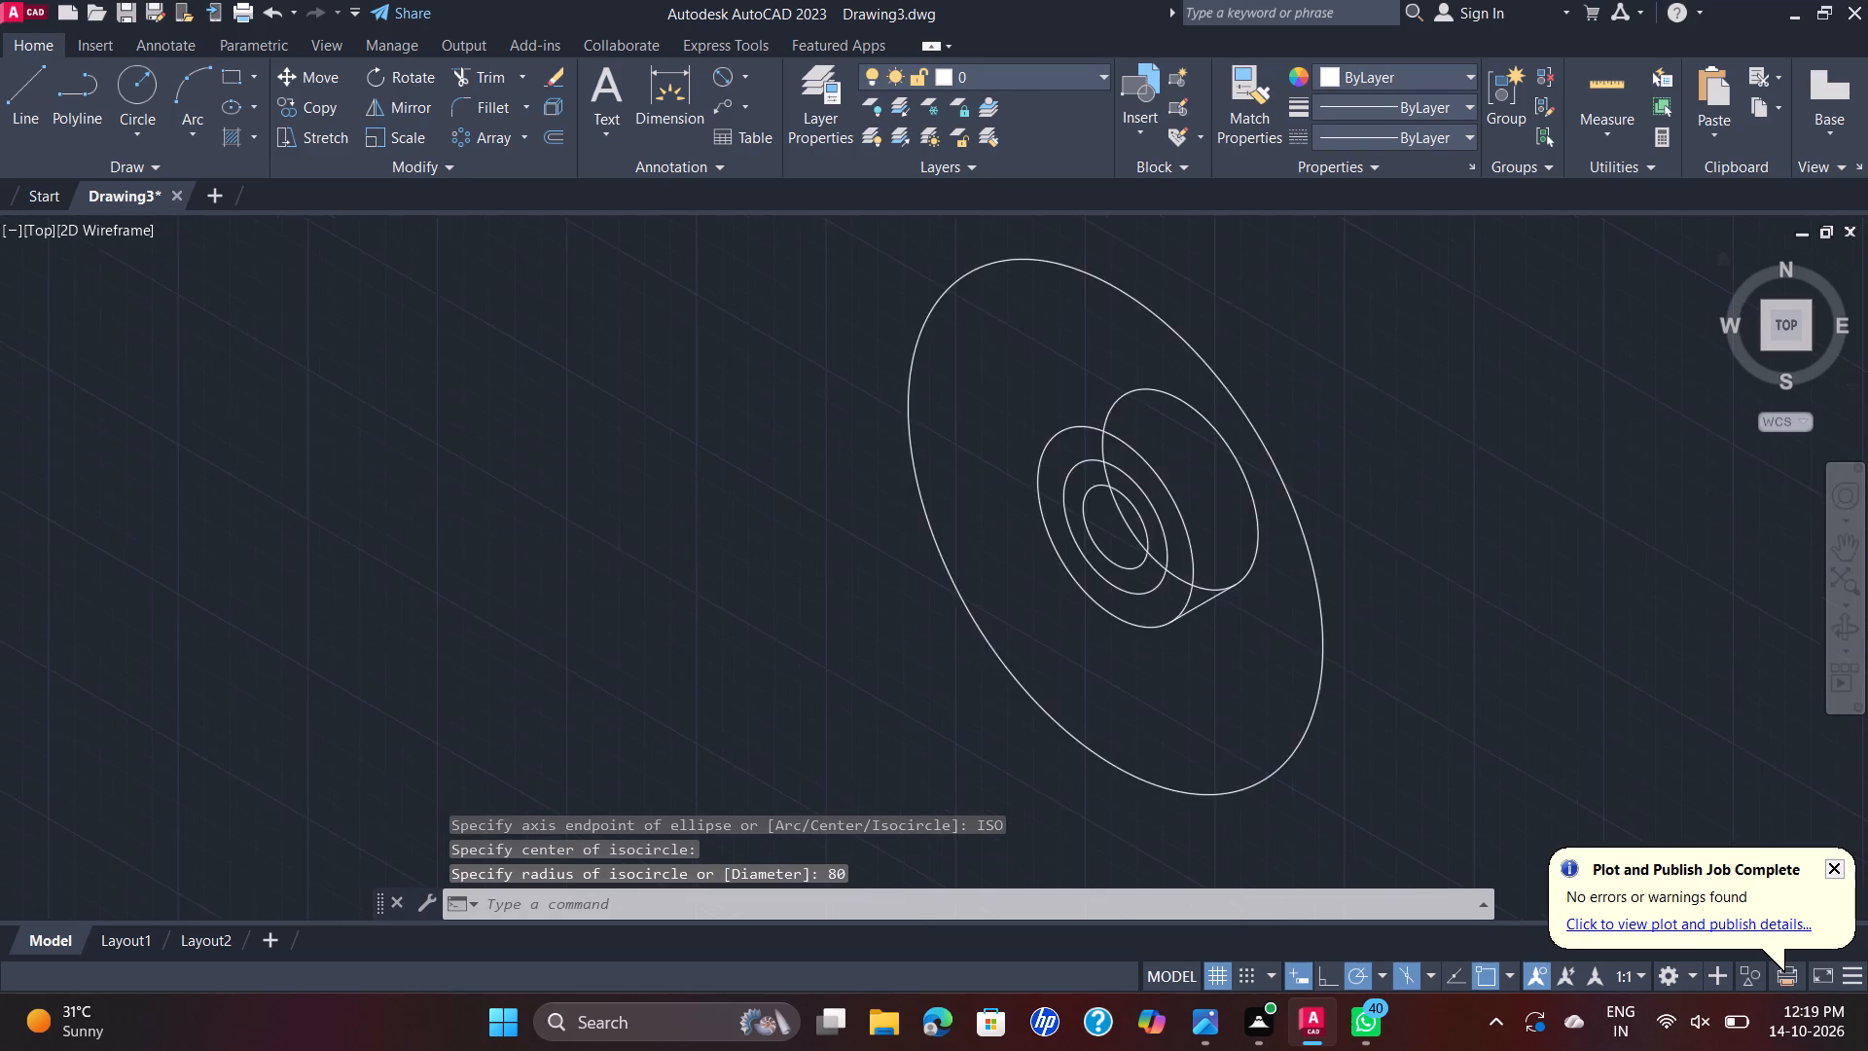
pyautogui.scroll(1, 1392, 490)
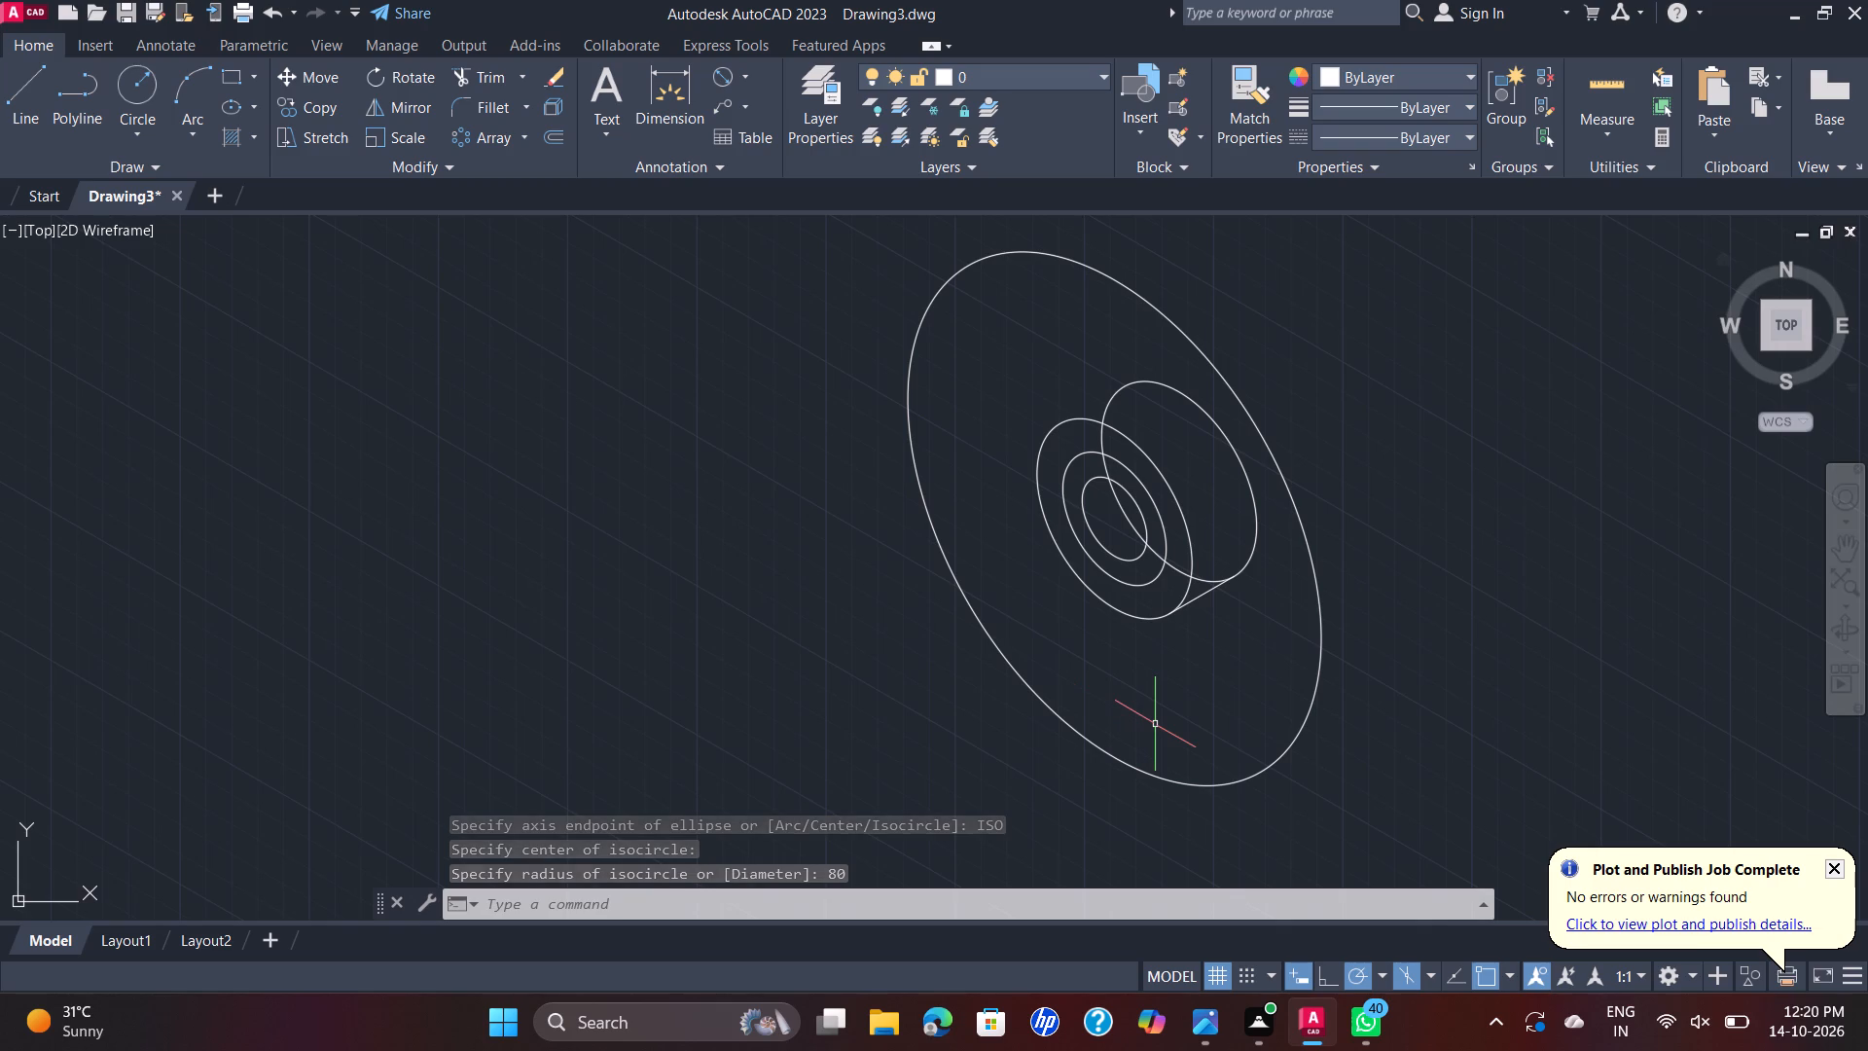
# Draw a vertical line upward from the right edge of the front radius-30 isocircle to just beyond the radius-80 isocircle.
pyautogui.press('l')
pyautogui.press('Return')
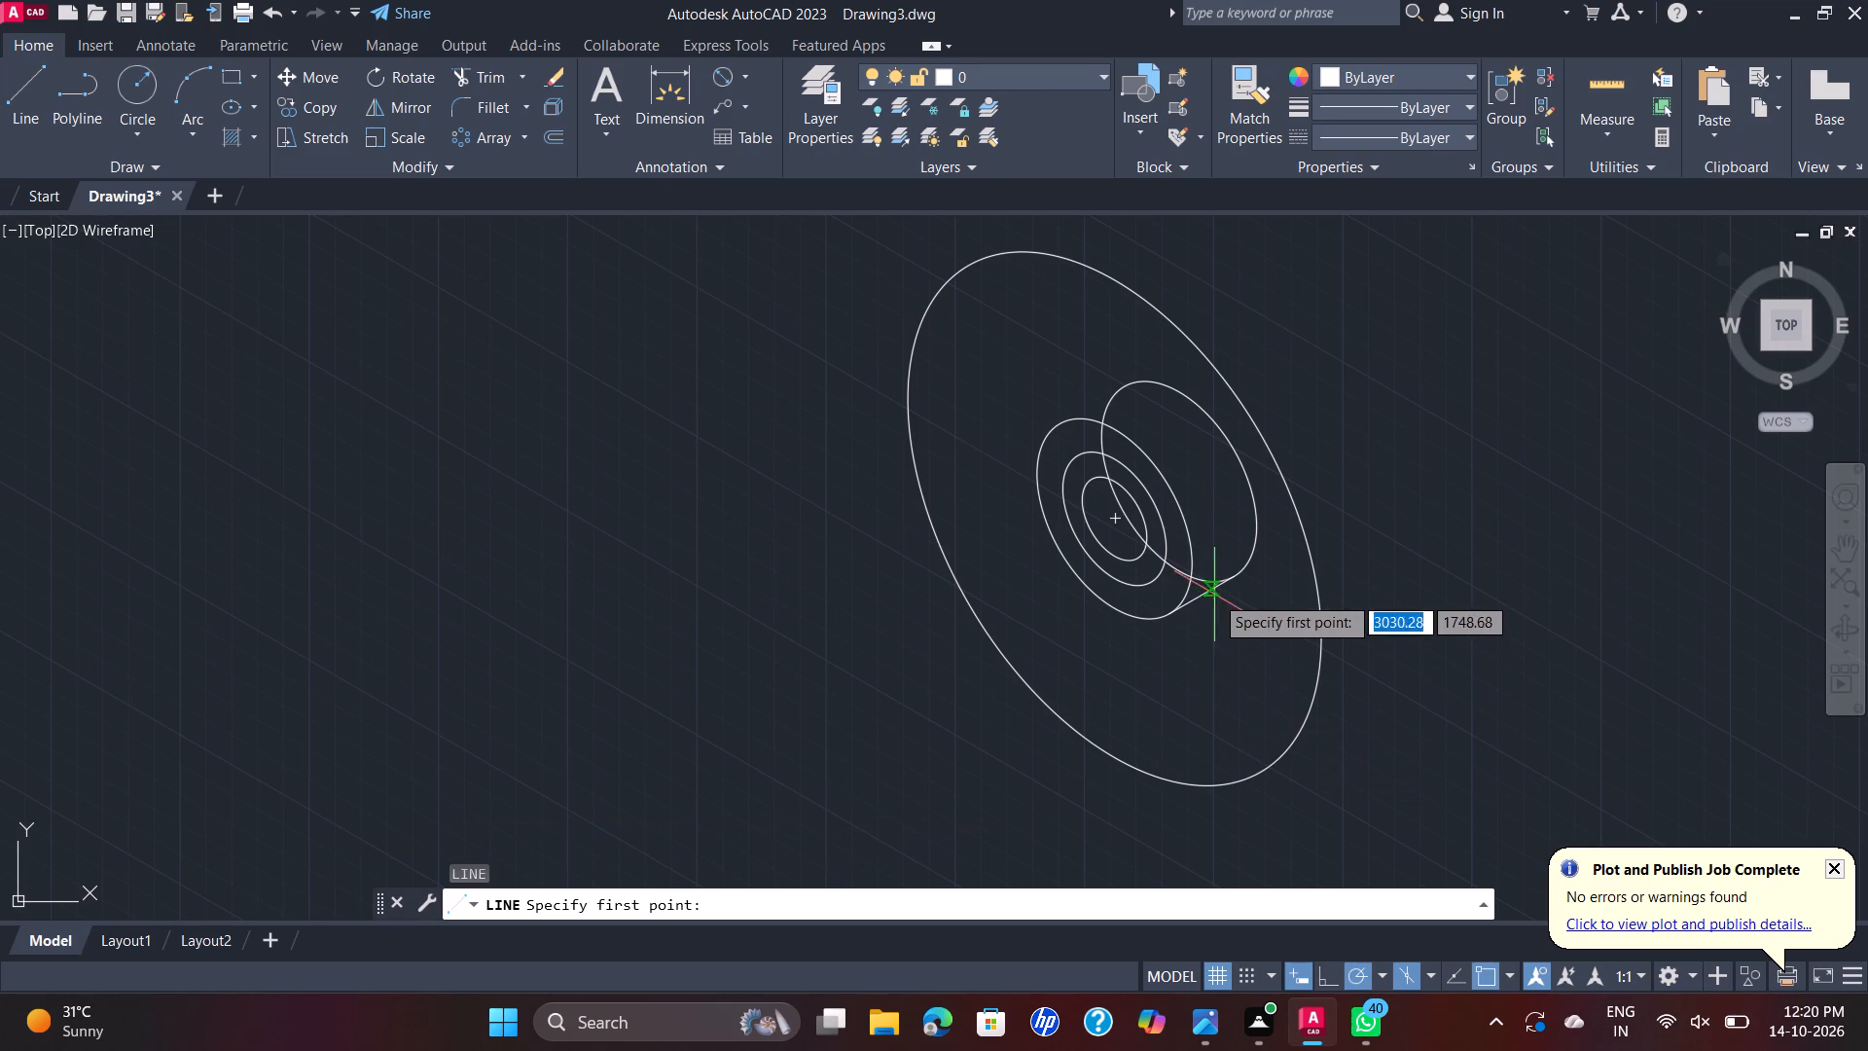
pyautogui.click(1192, 570)
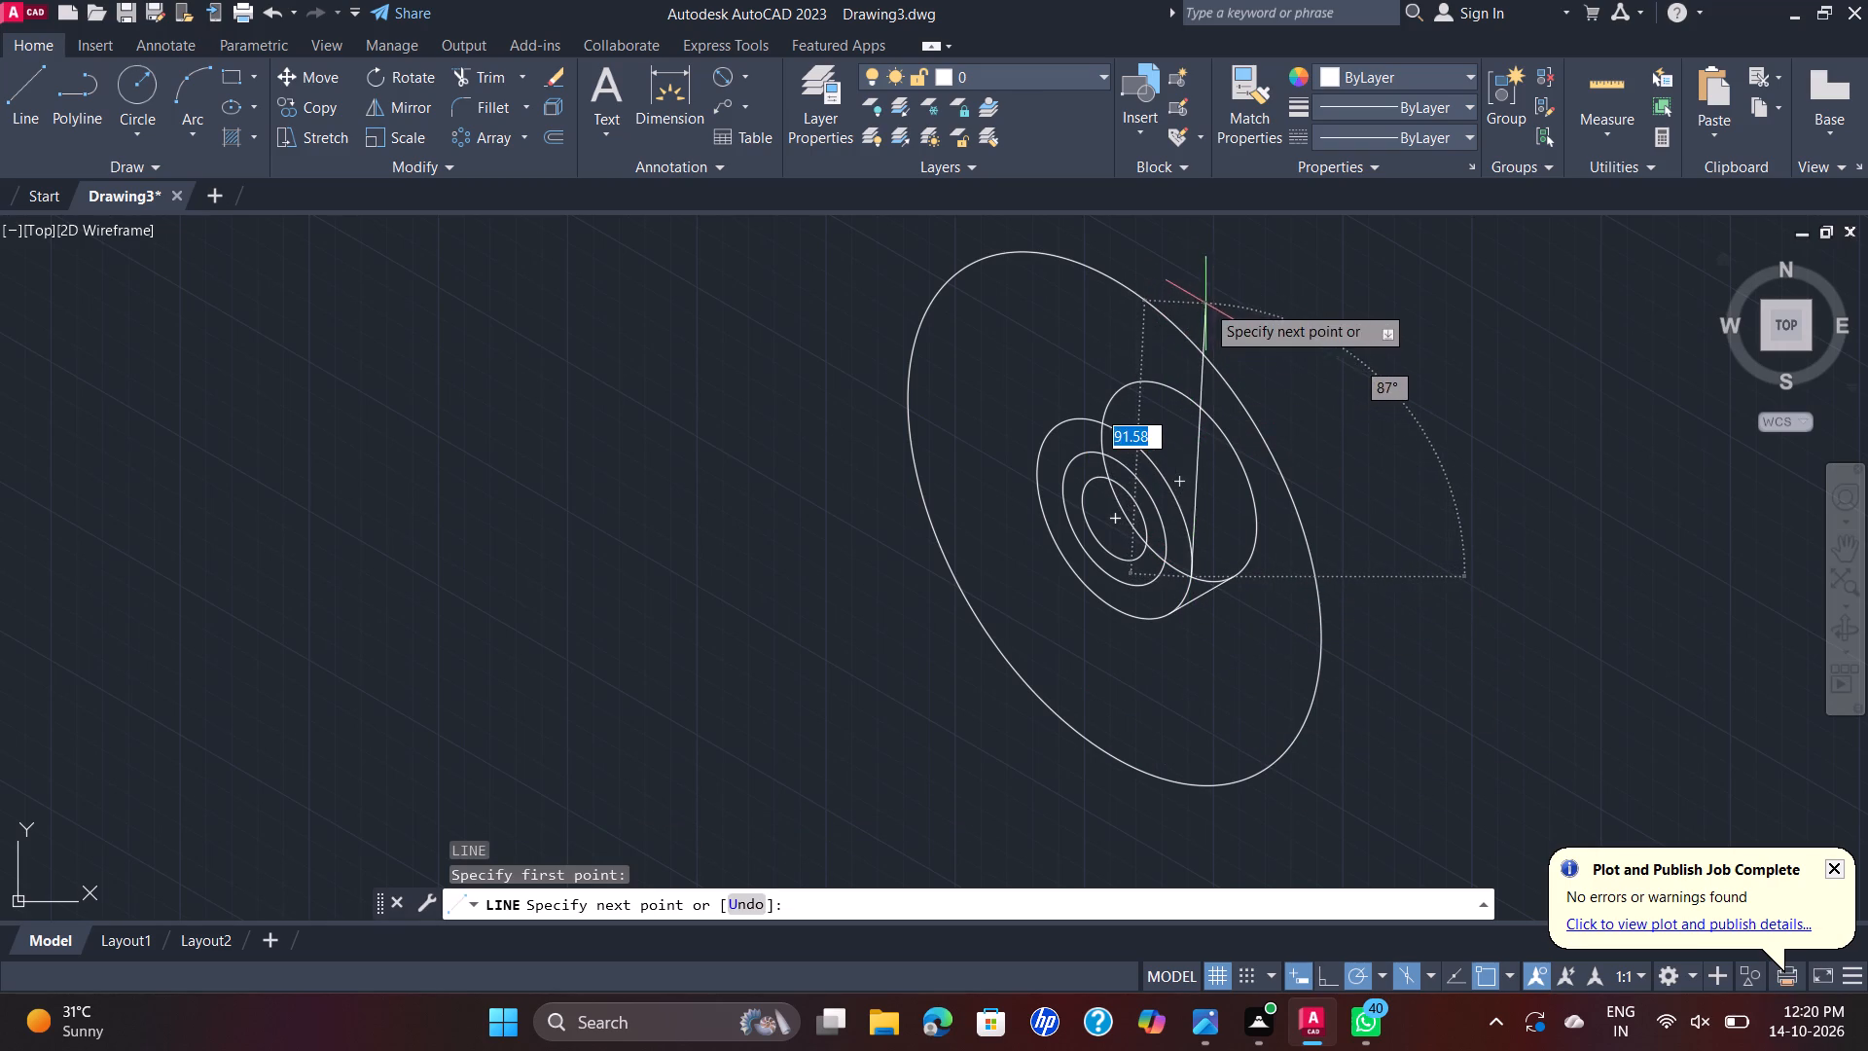
pyautogui.click(1185, 270)
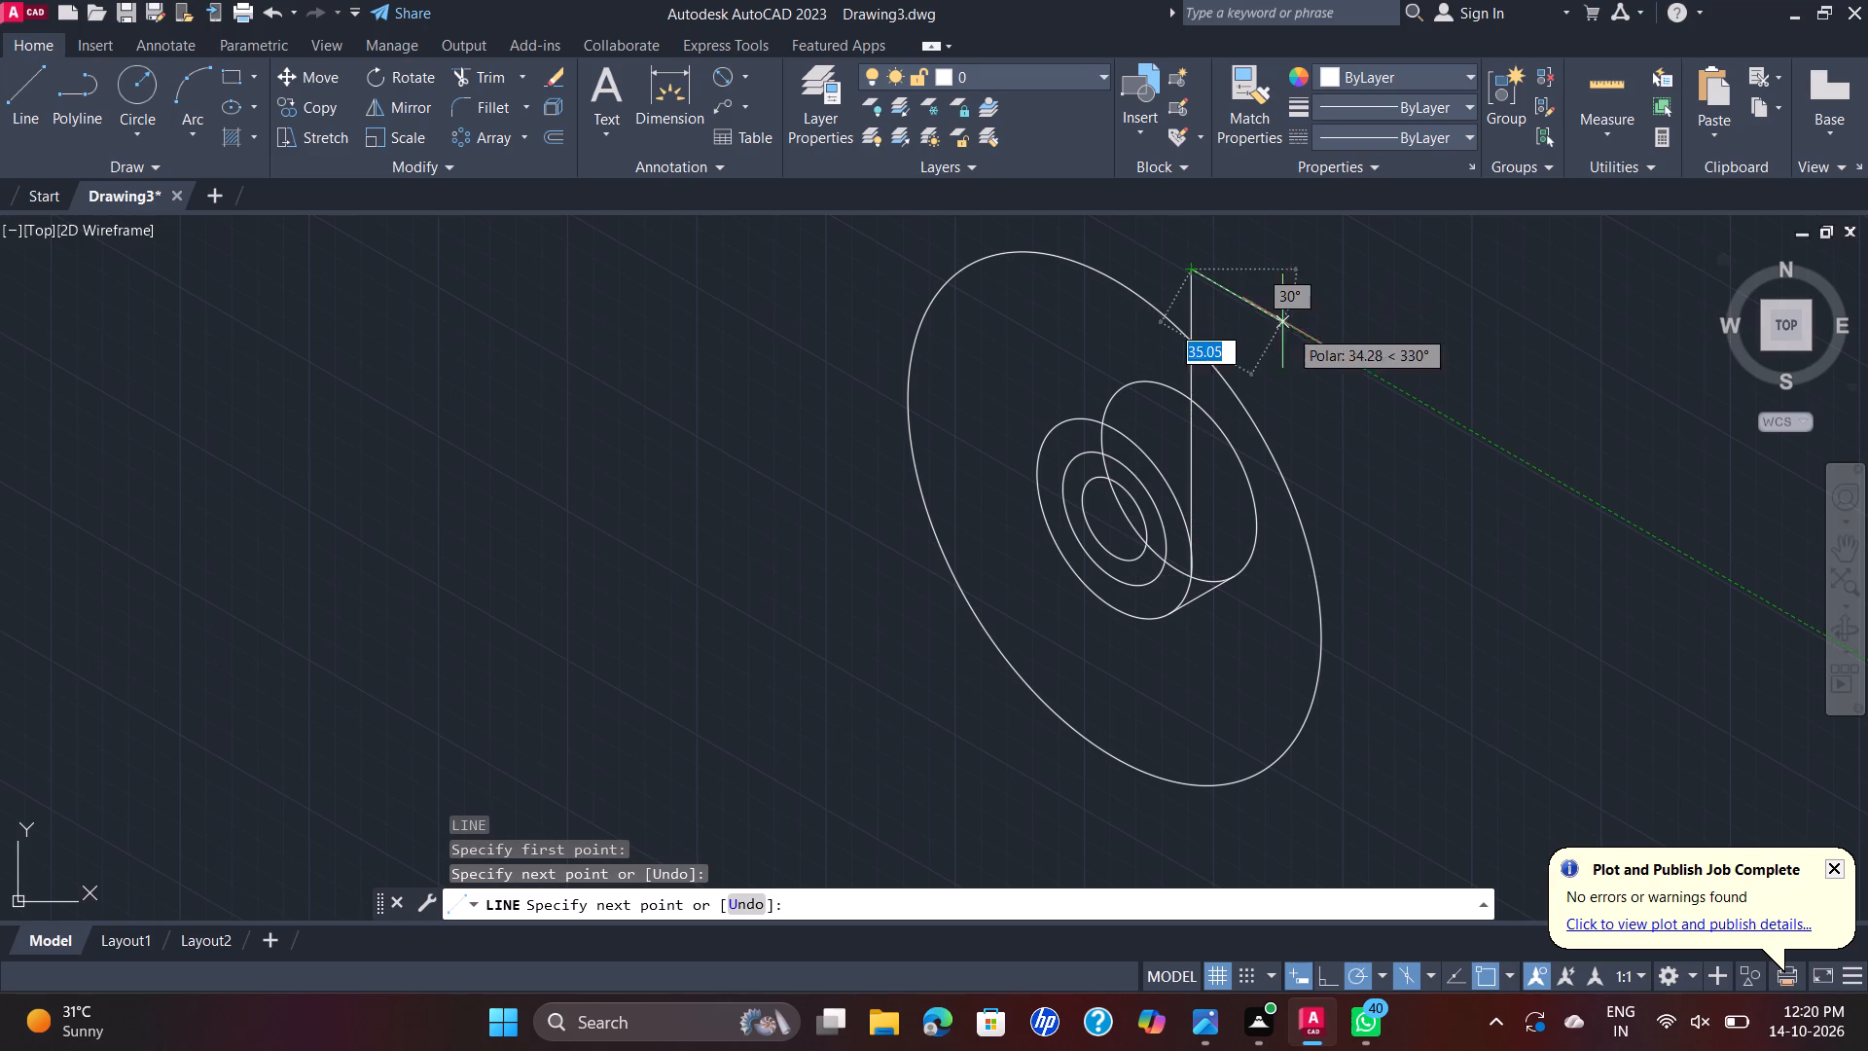
pyautogui.press('.')
pyautogui.press('Escape')
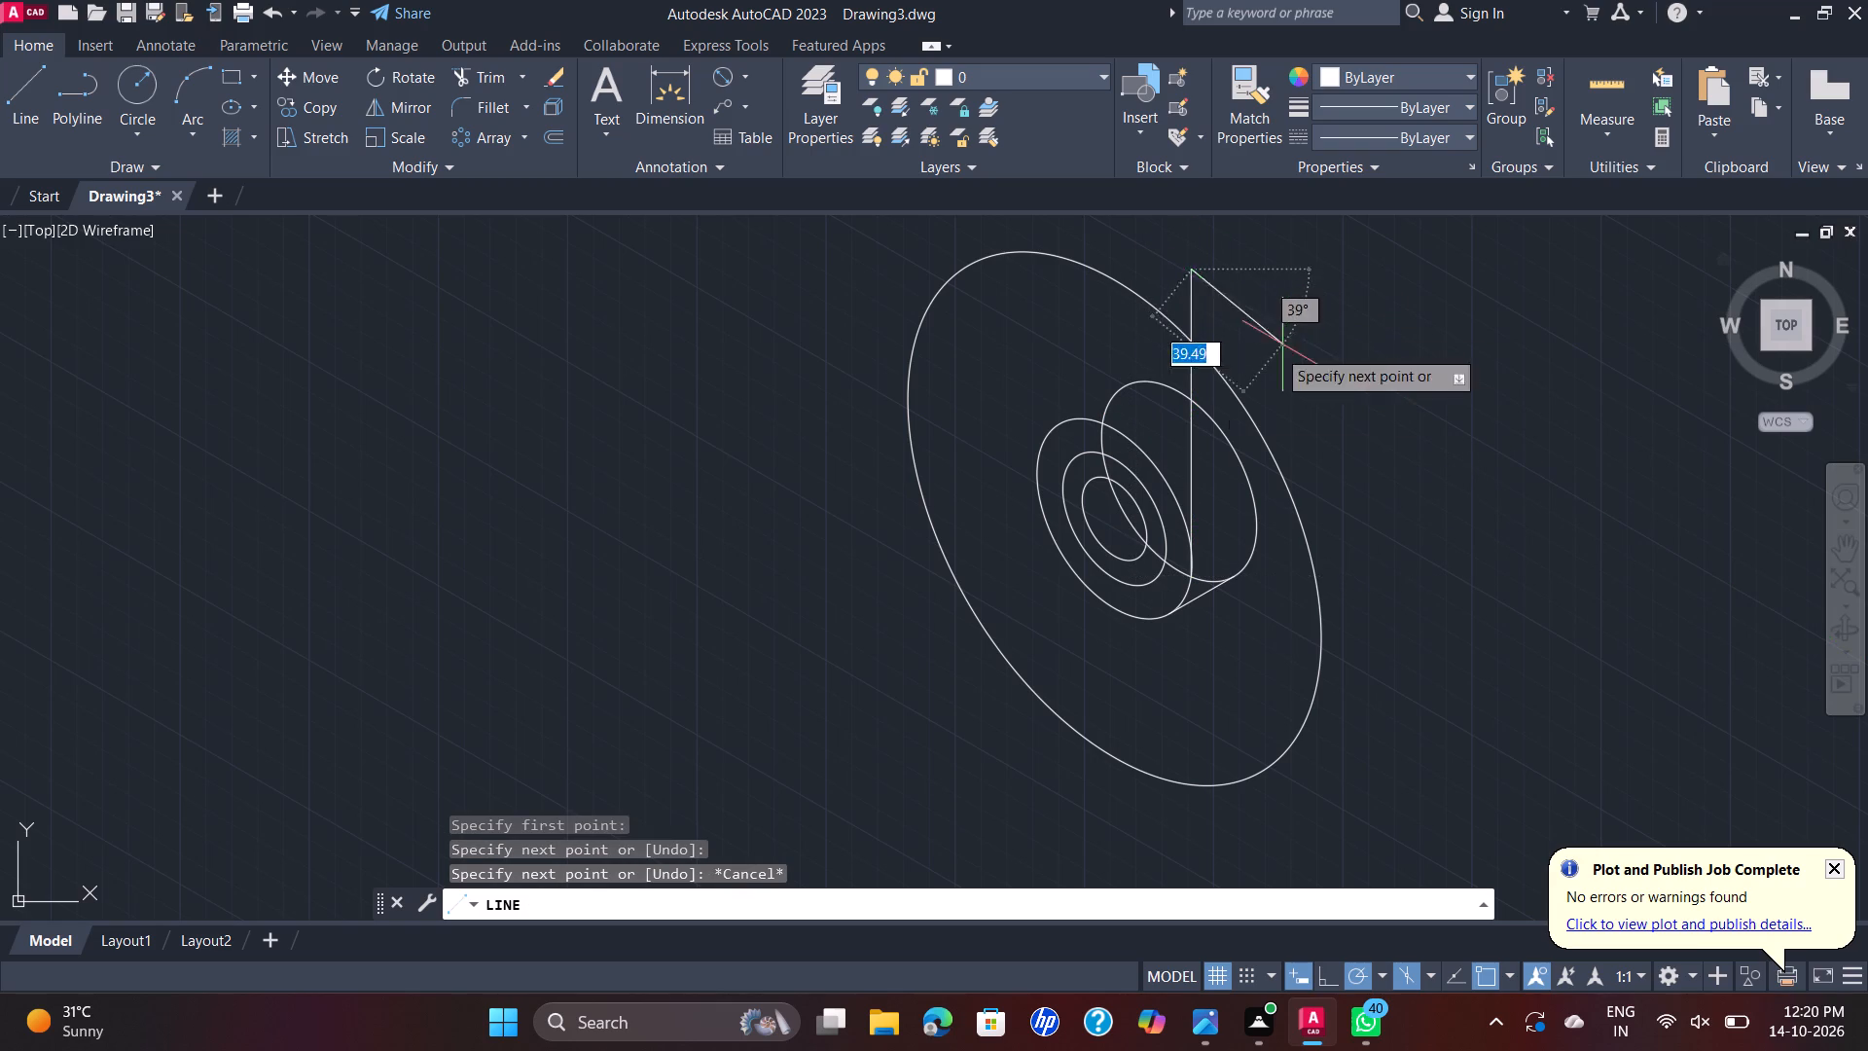
pyautogui.press('Escape')
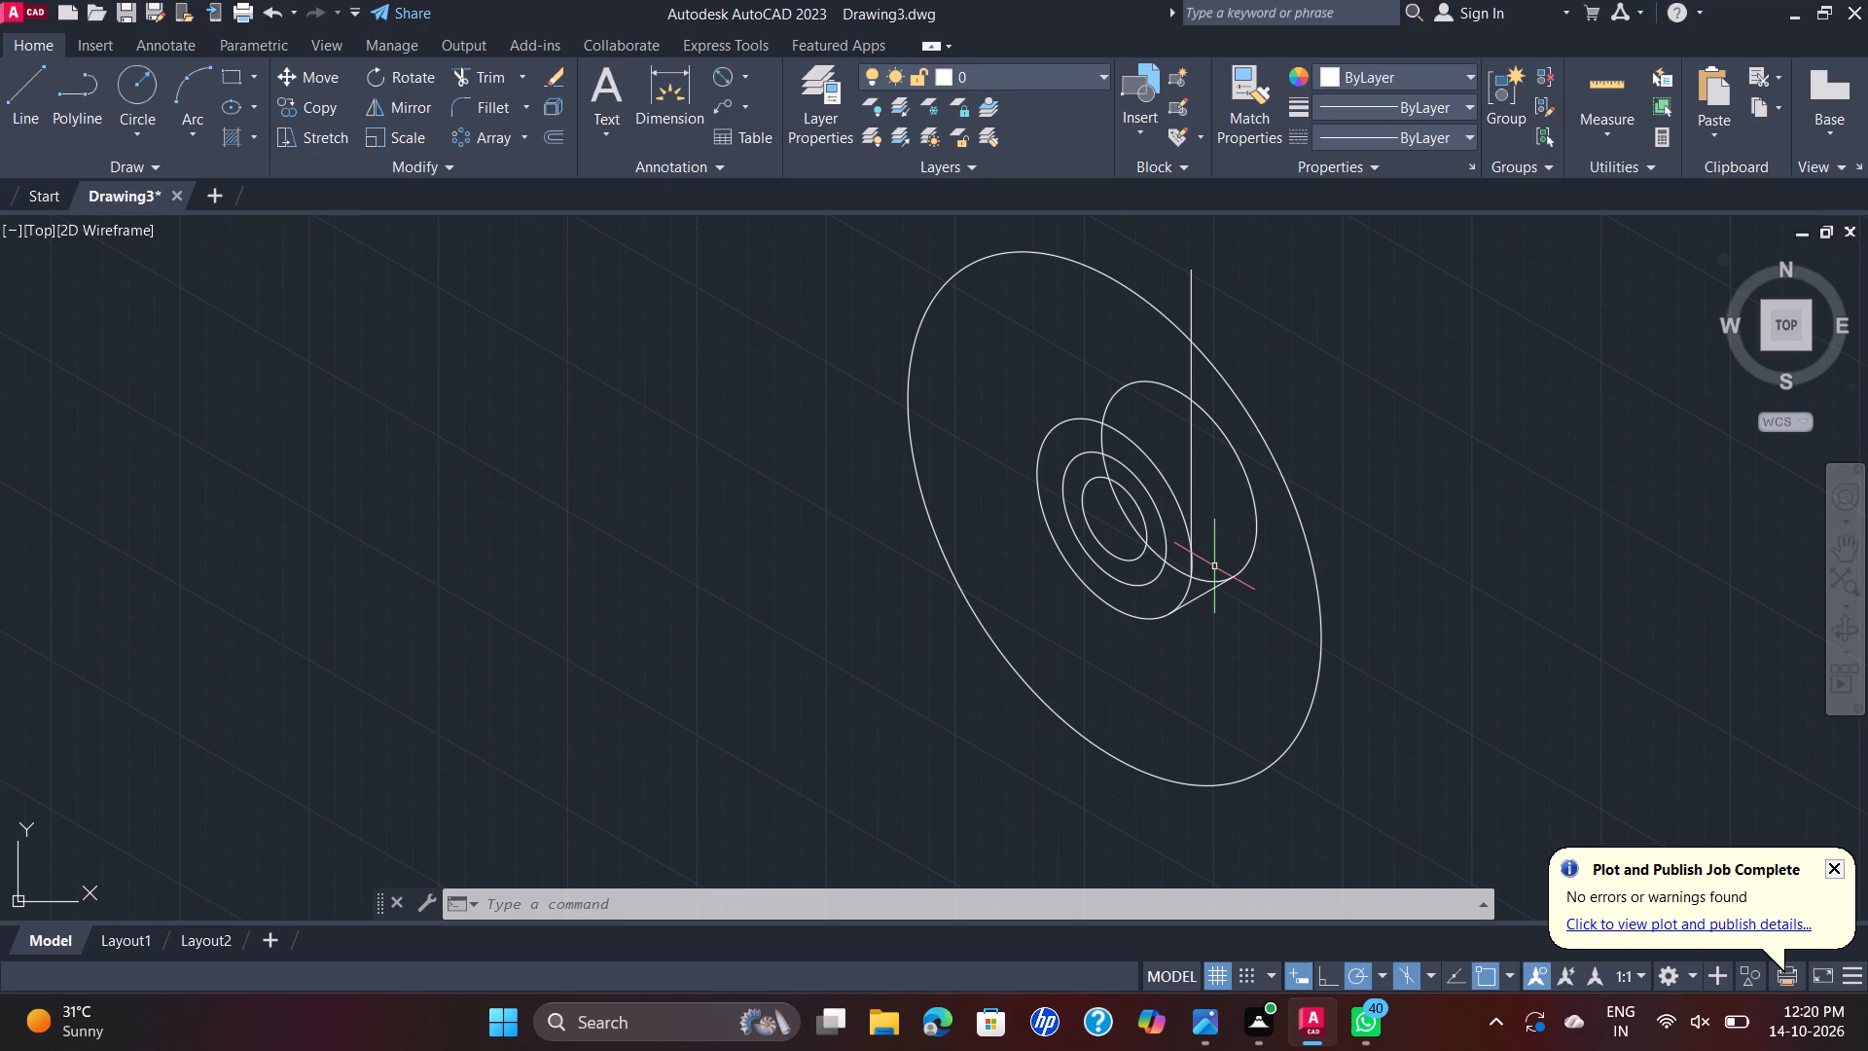
# Draw a line about 67 long at 150° from the vertical line's lower end, across the front isocircles.
pyautogui.click(12, 87)
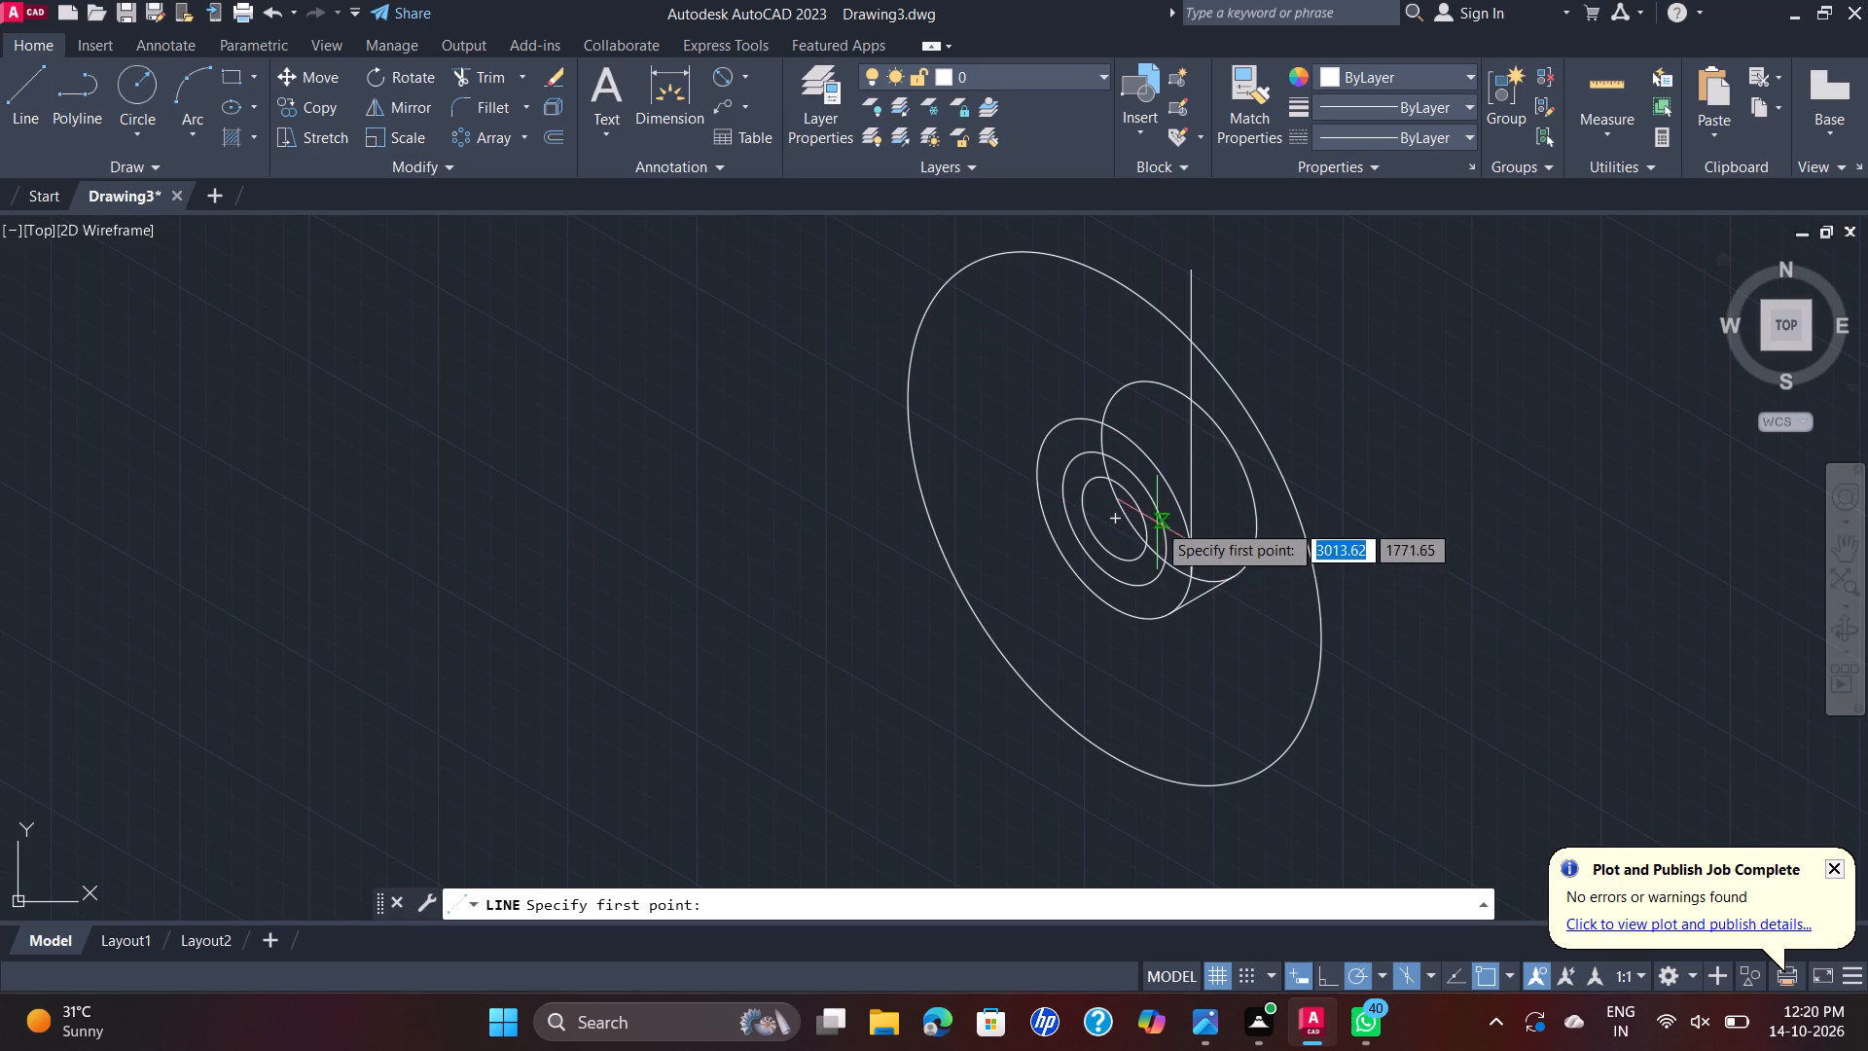
pyautogui.click(1191, 573)
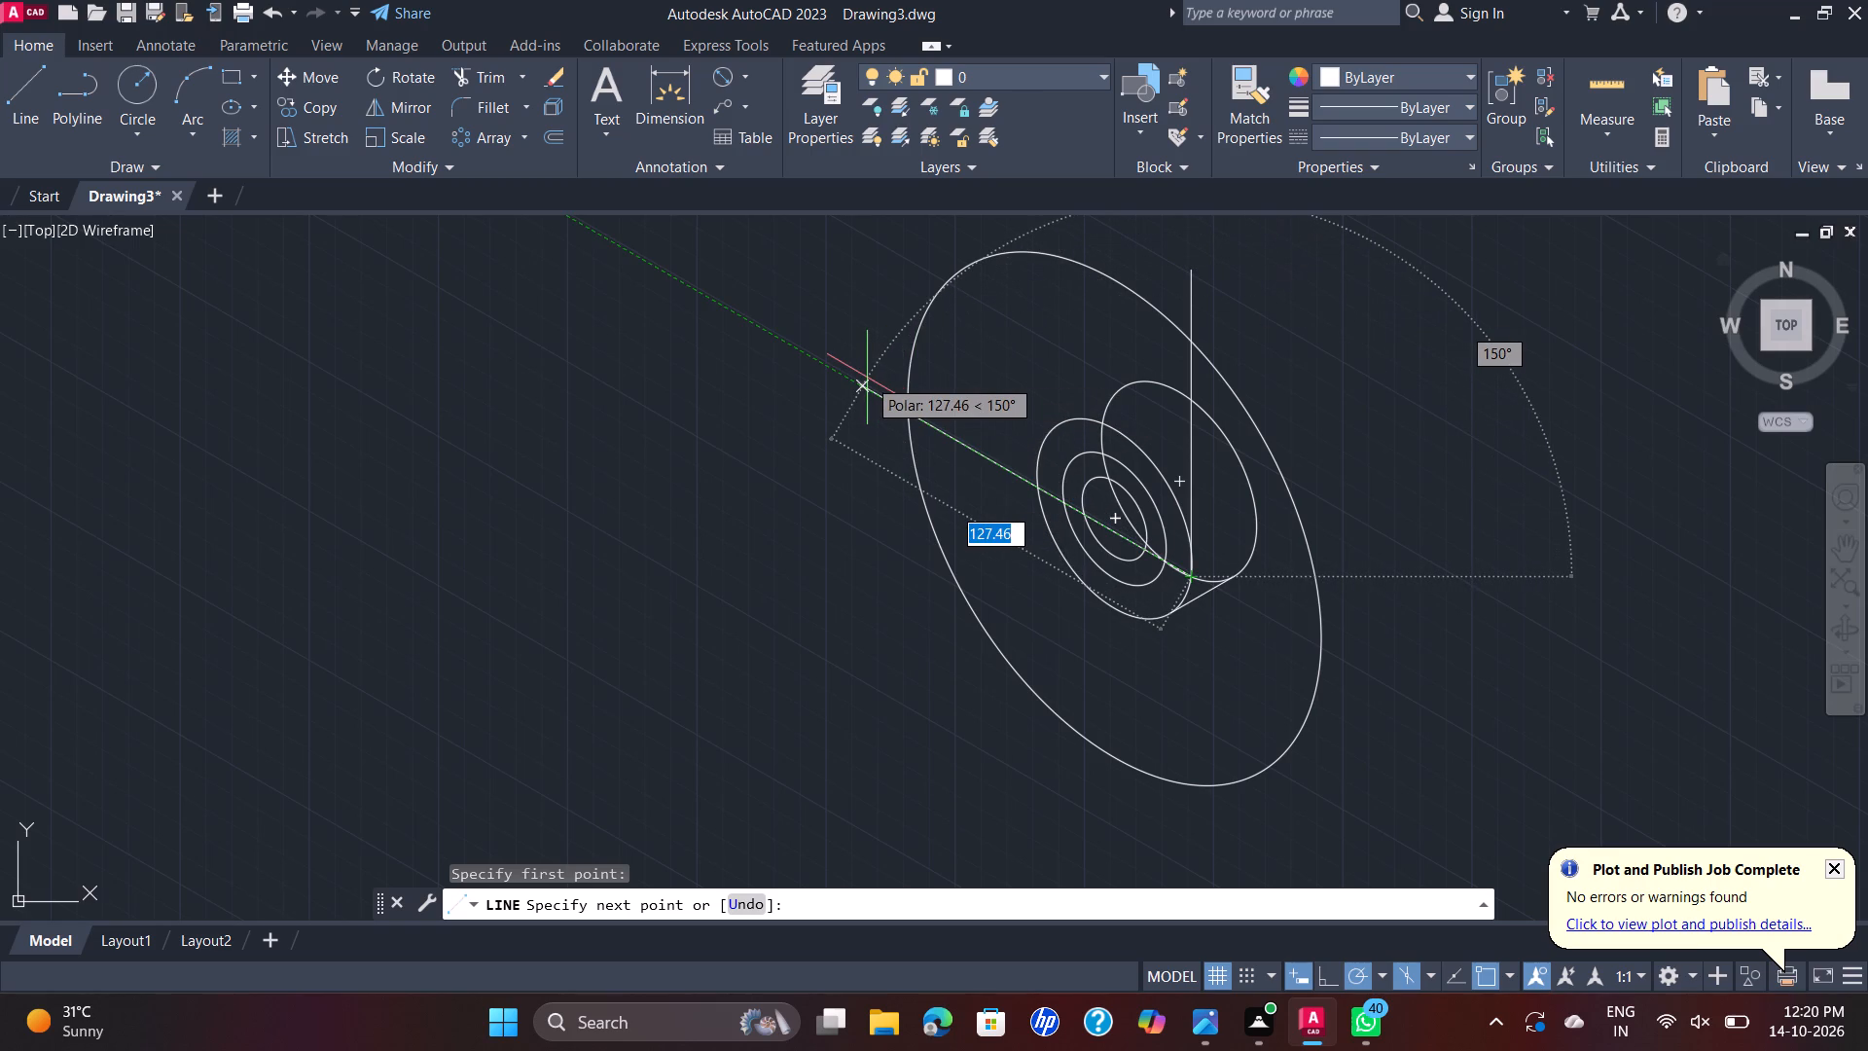
pyautogui.click(1020, 474)
pyautogui.press('Escape')
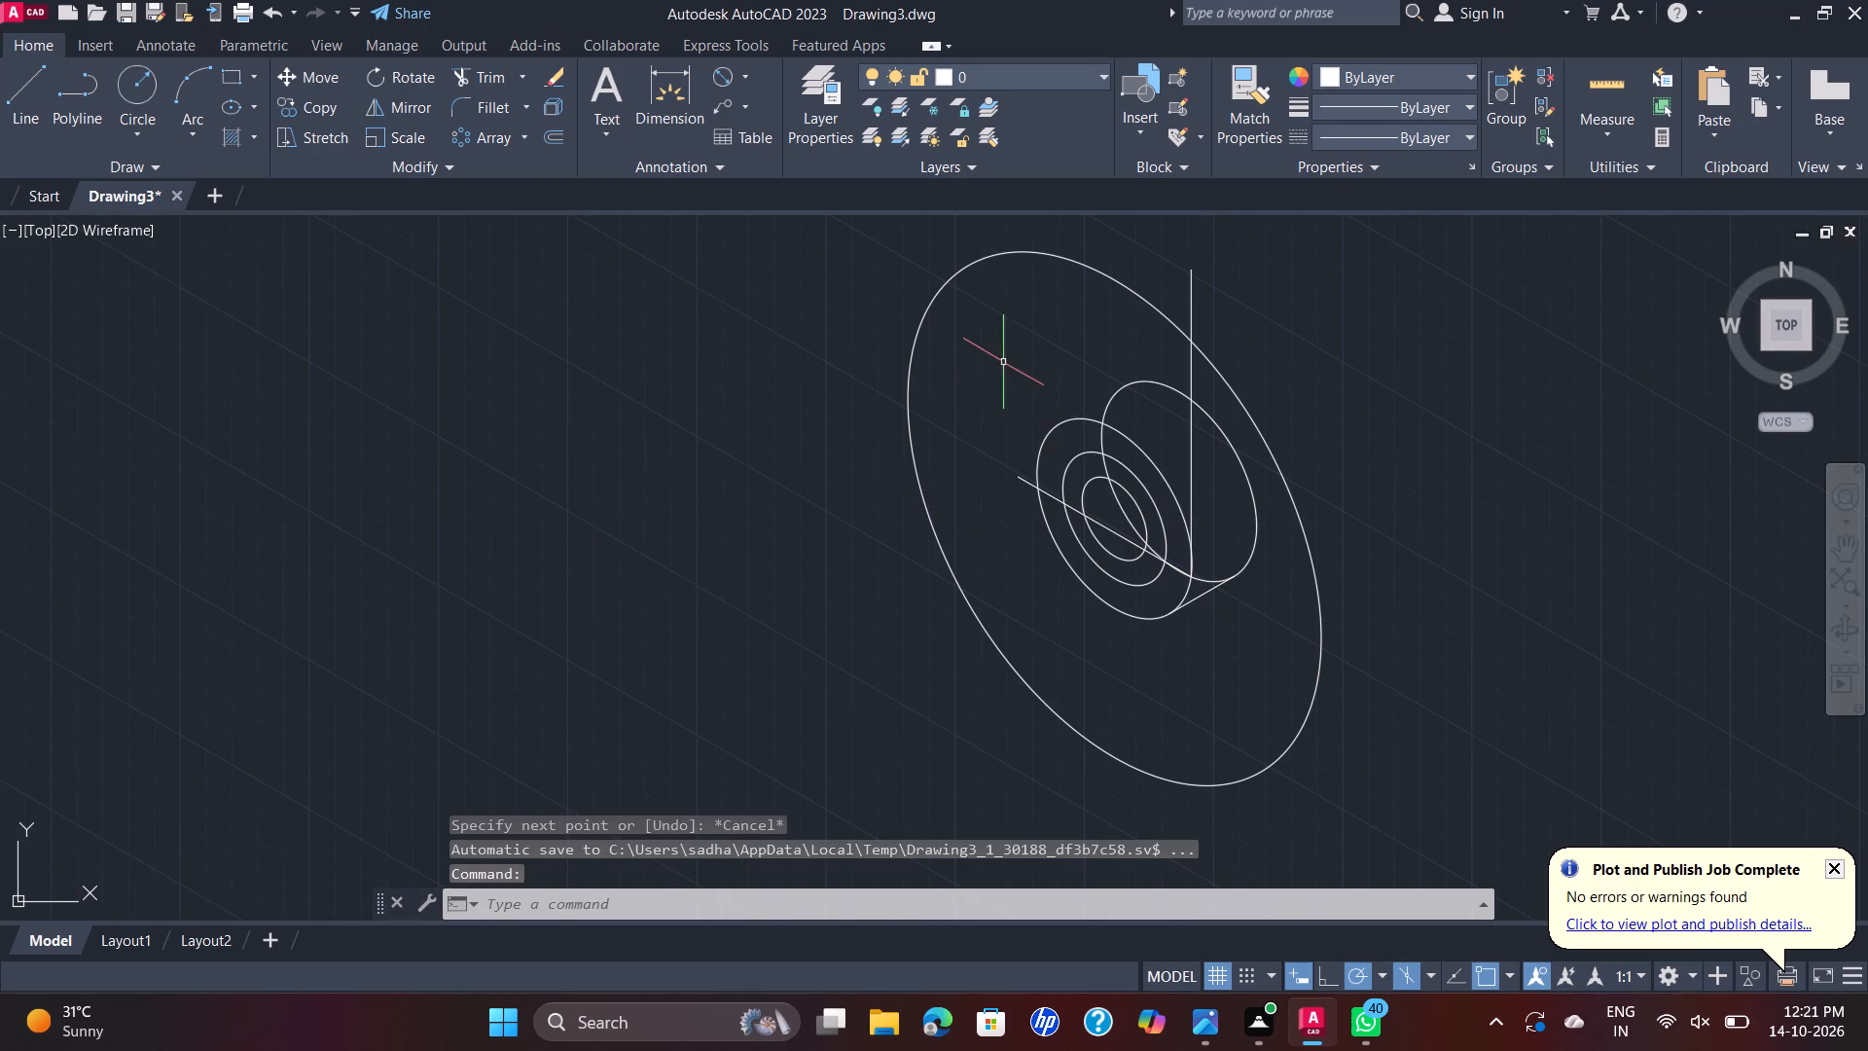
# Draw a vertical line upward from the 150° line's crossing with the left edge of the radius-30 isocircle, past the radius-80 isocircle.
pyautogui.scroll(1, 988, 411)
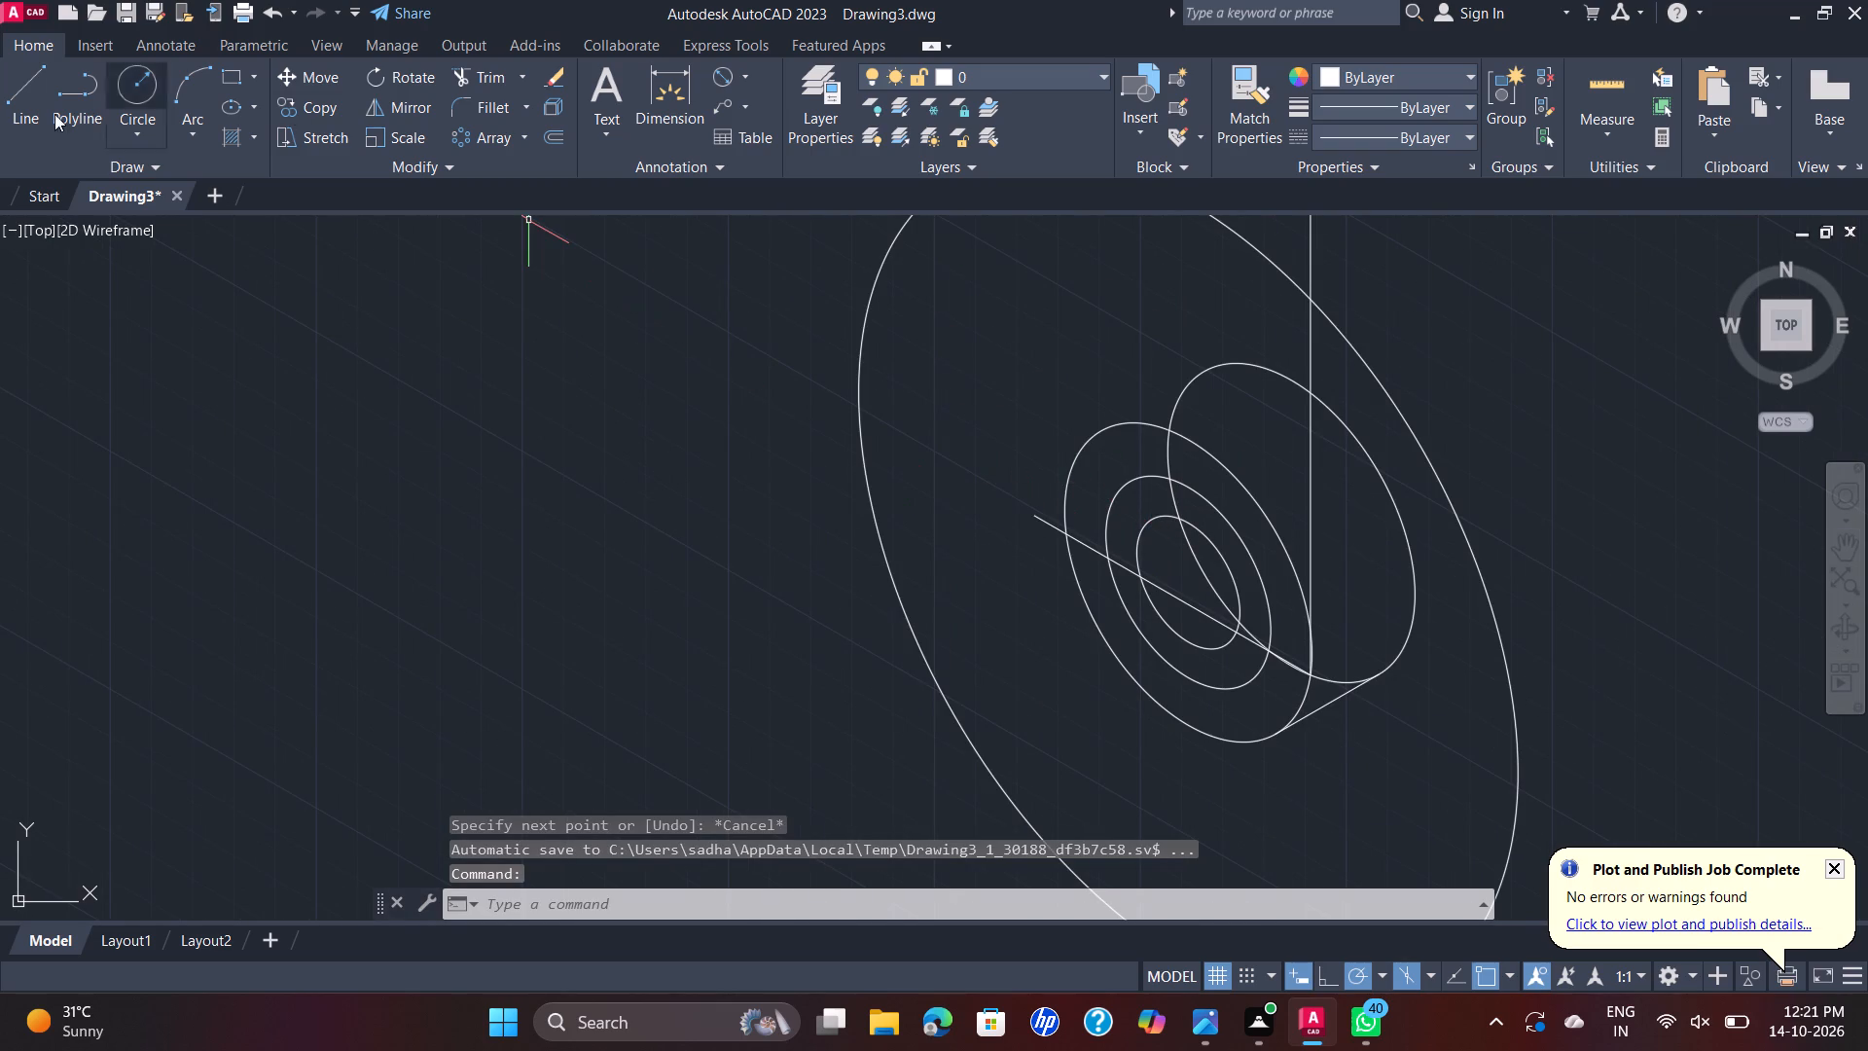
pyautogui.click(19, 84)
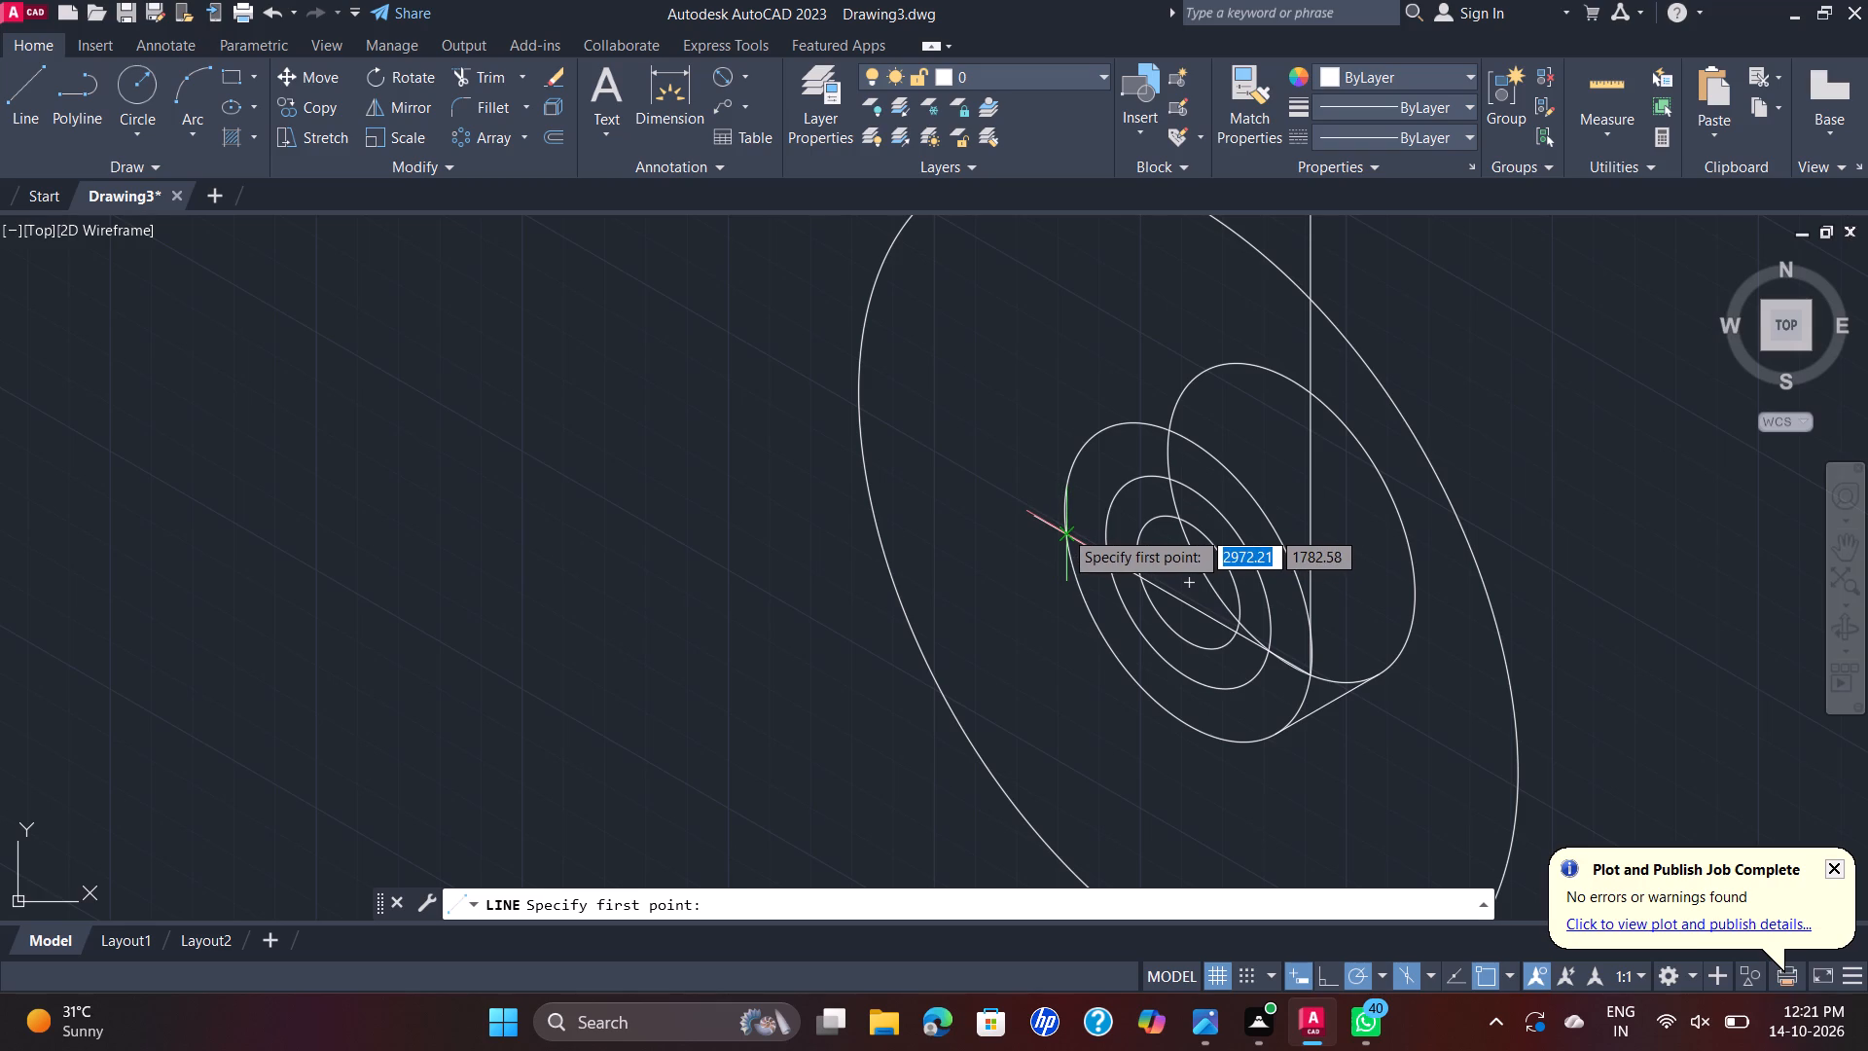
pyautogui.click(1062, 529)
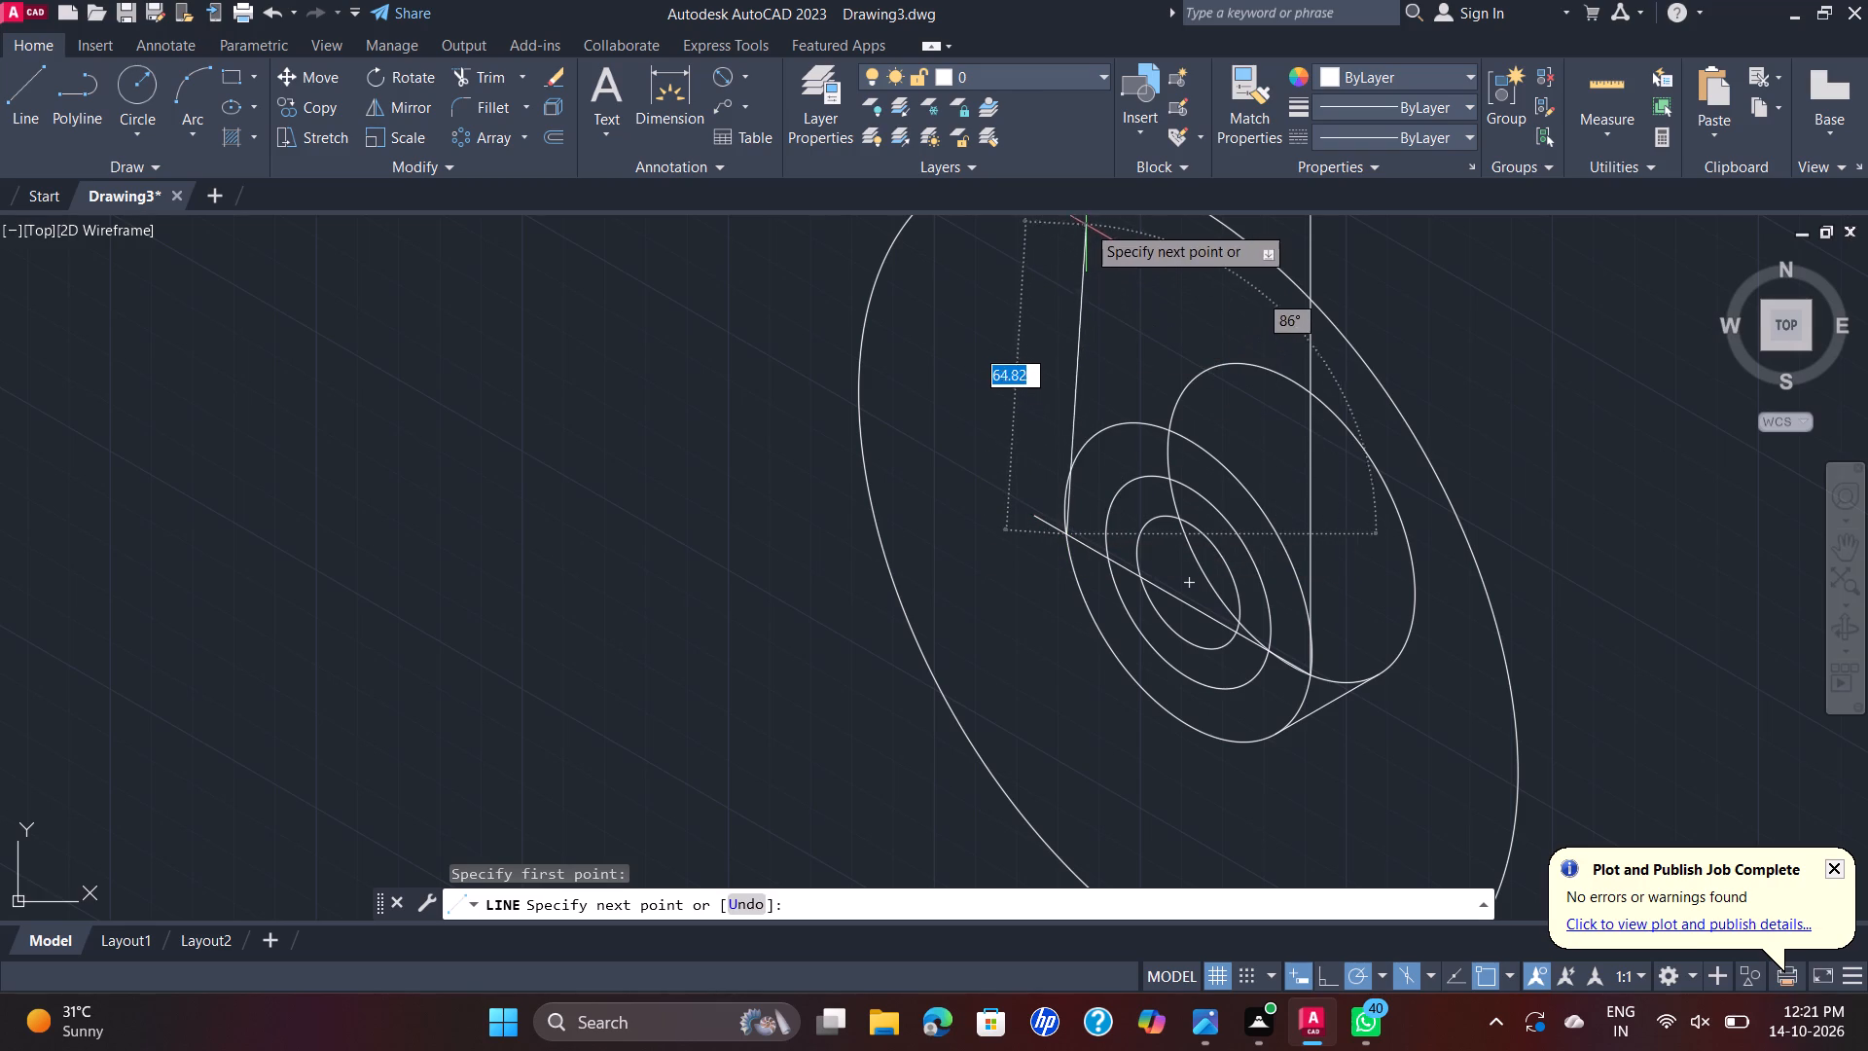
pyautogui.scroll(-2, 1061, 223)
pyautogui.moveTo(1058, 267); pyautogui.dragTo(1053, 331, button='middle')
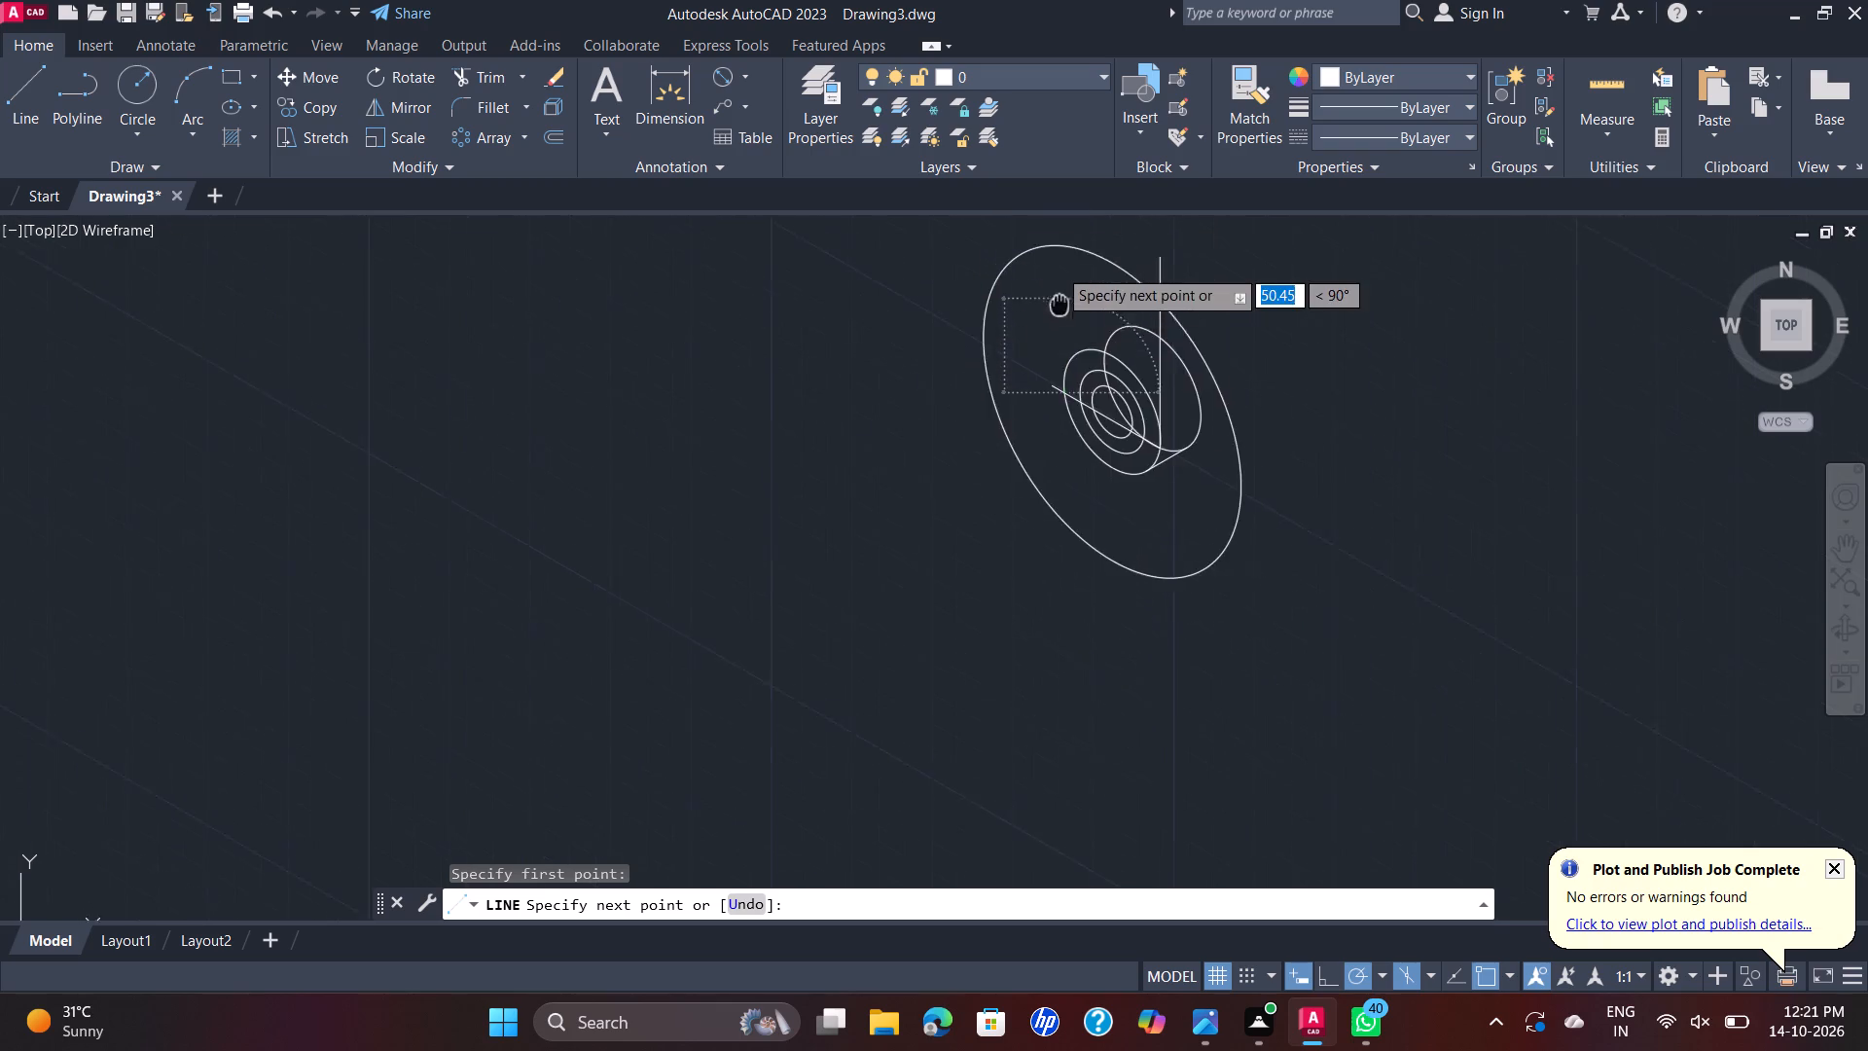
pyautogui.moveTo(1053, 331); pyautogui.dragTo(999, 535, button='middle')
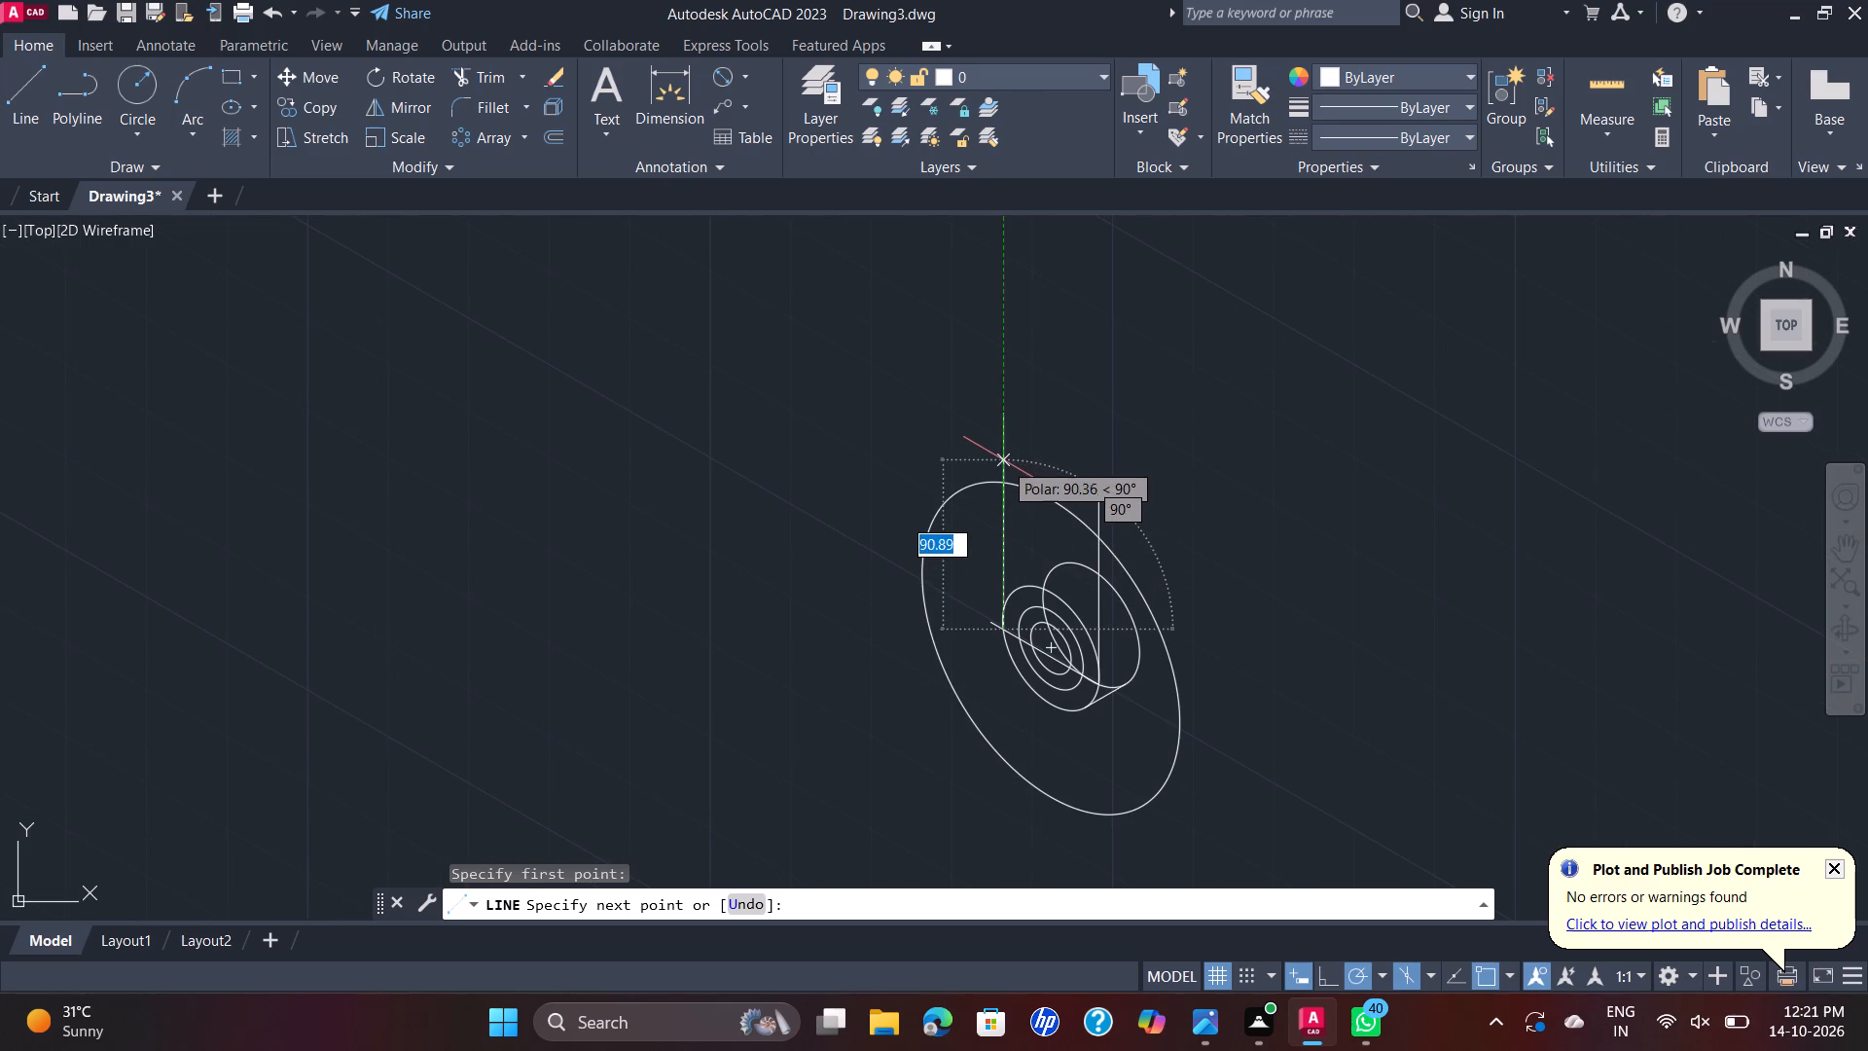
pyautogui.click(1005, 439)
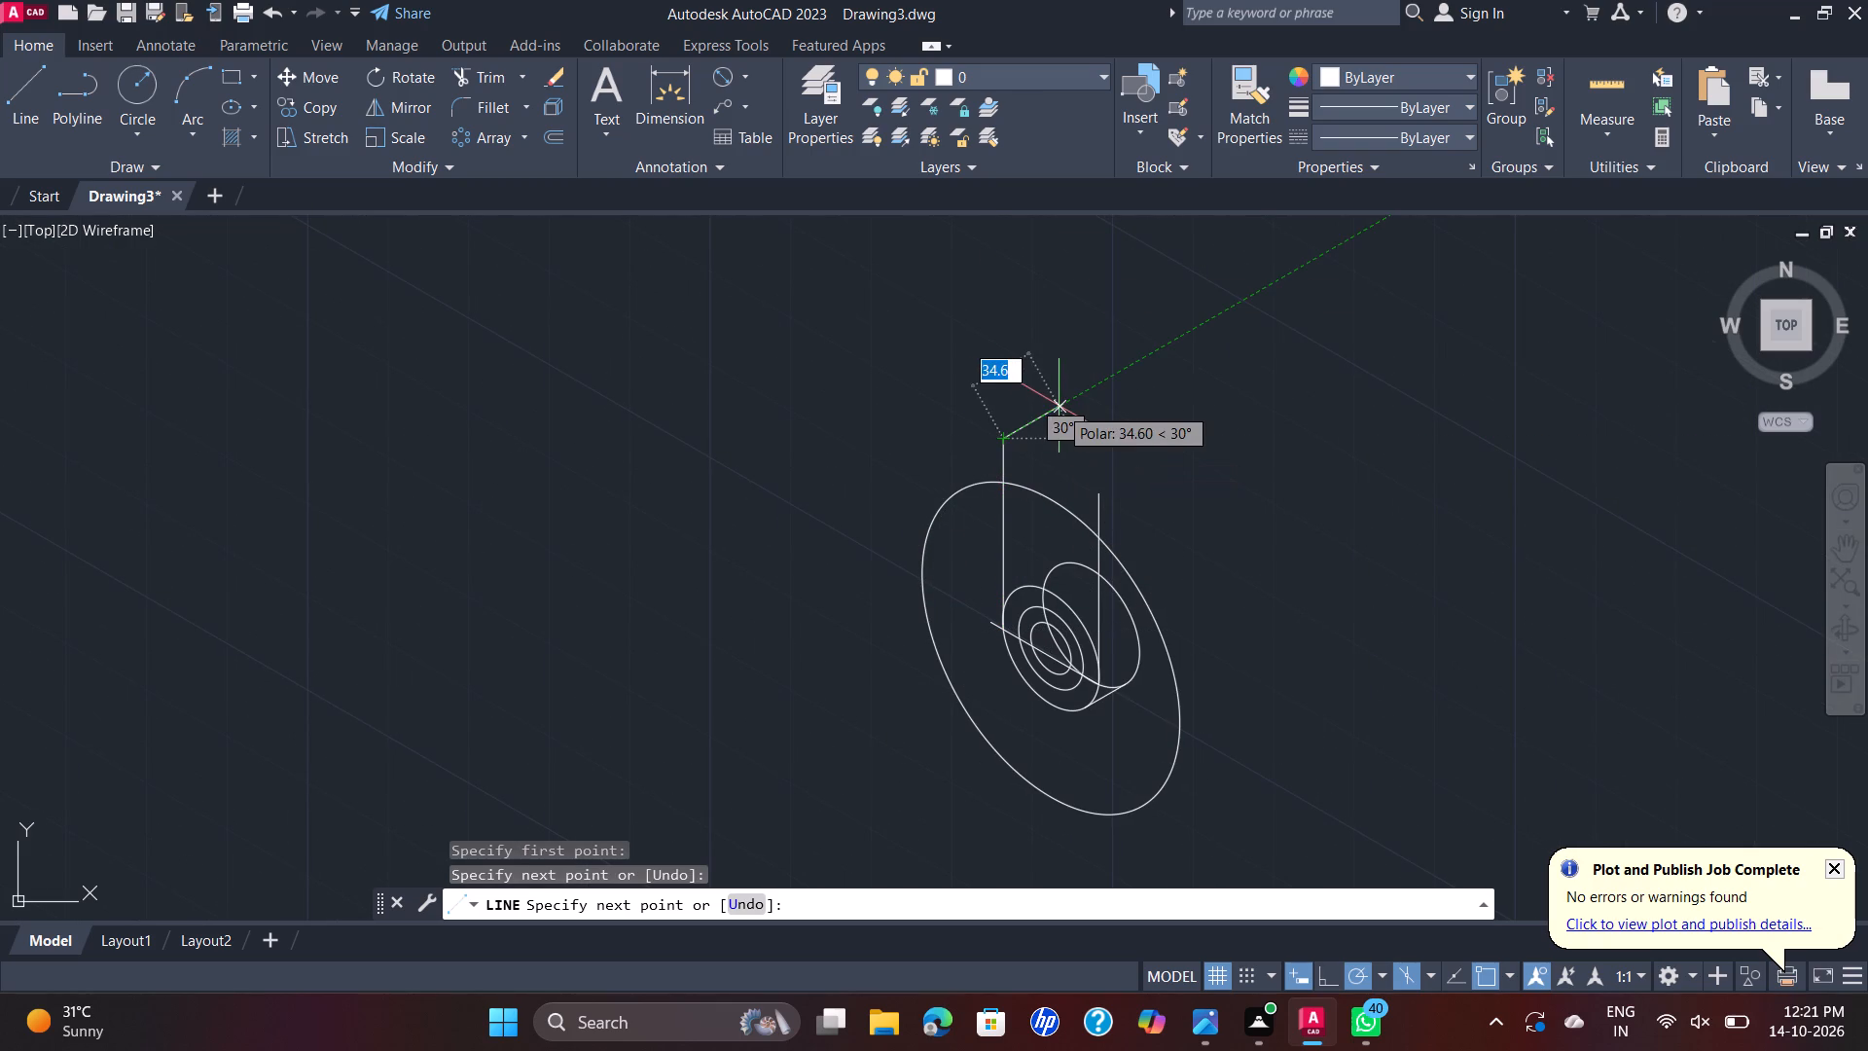
pyautogui.press('Escape')
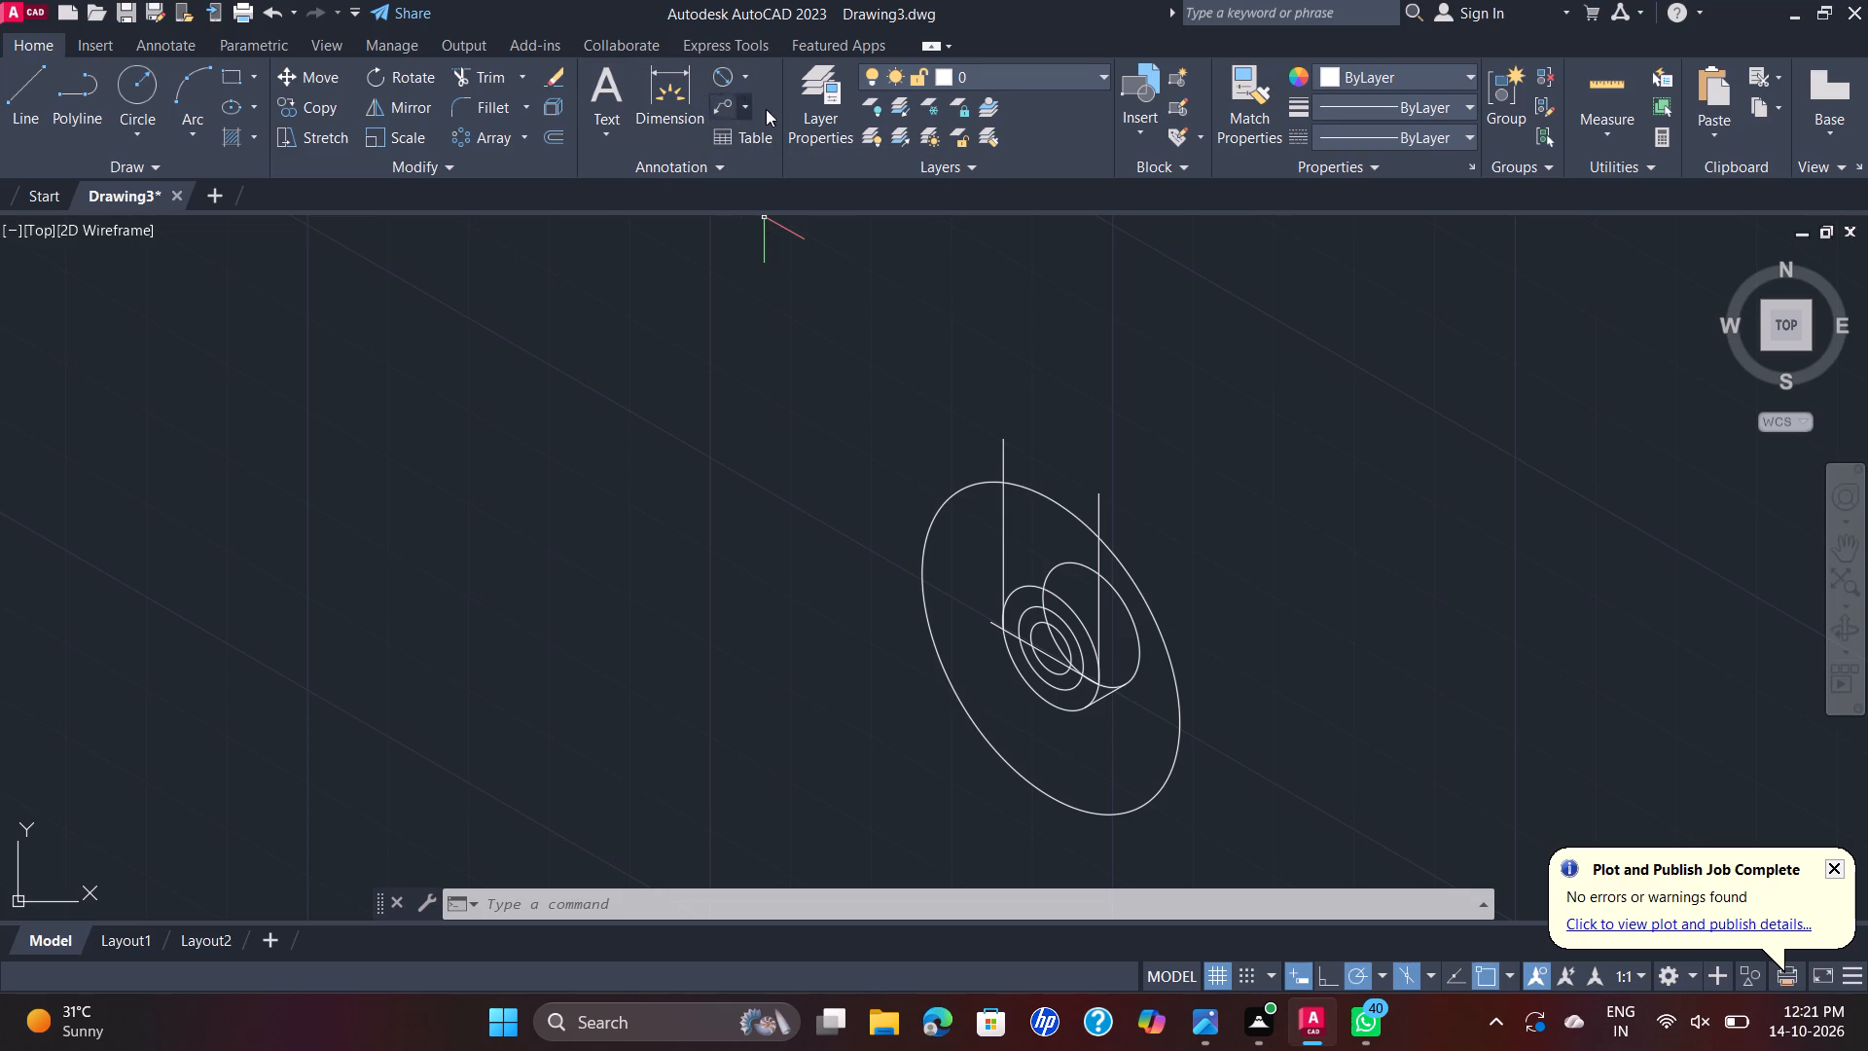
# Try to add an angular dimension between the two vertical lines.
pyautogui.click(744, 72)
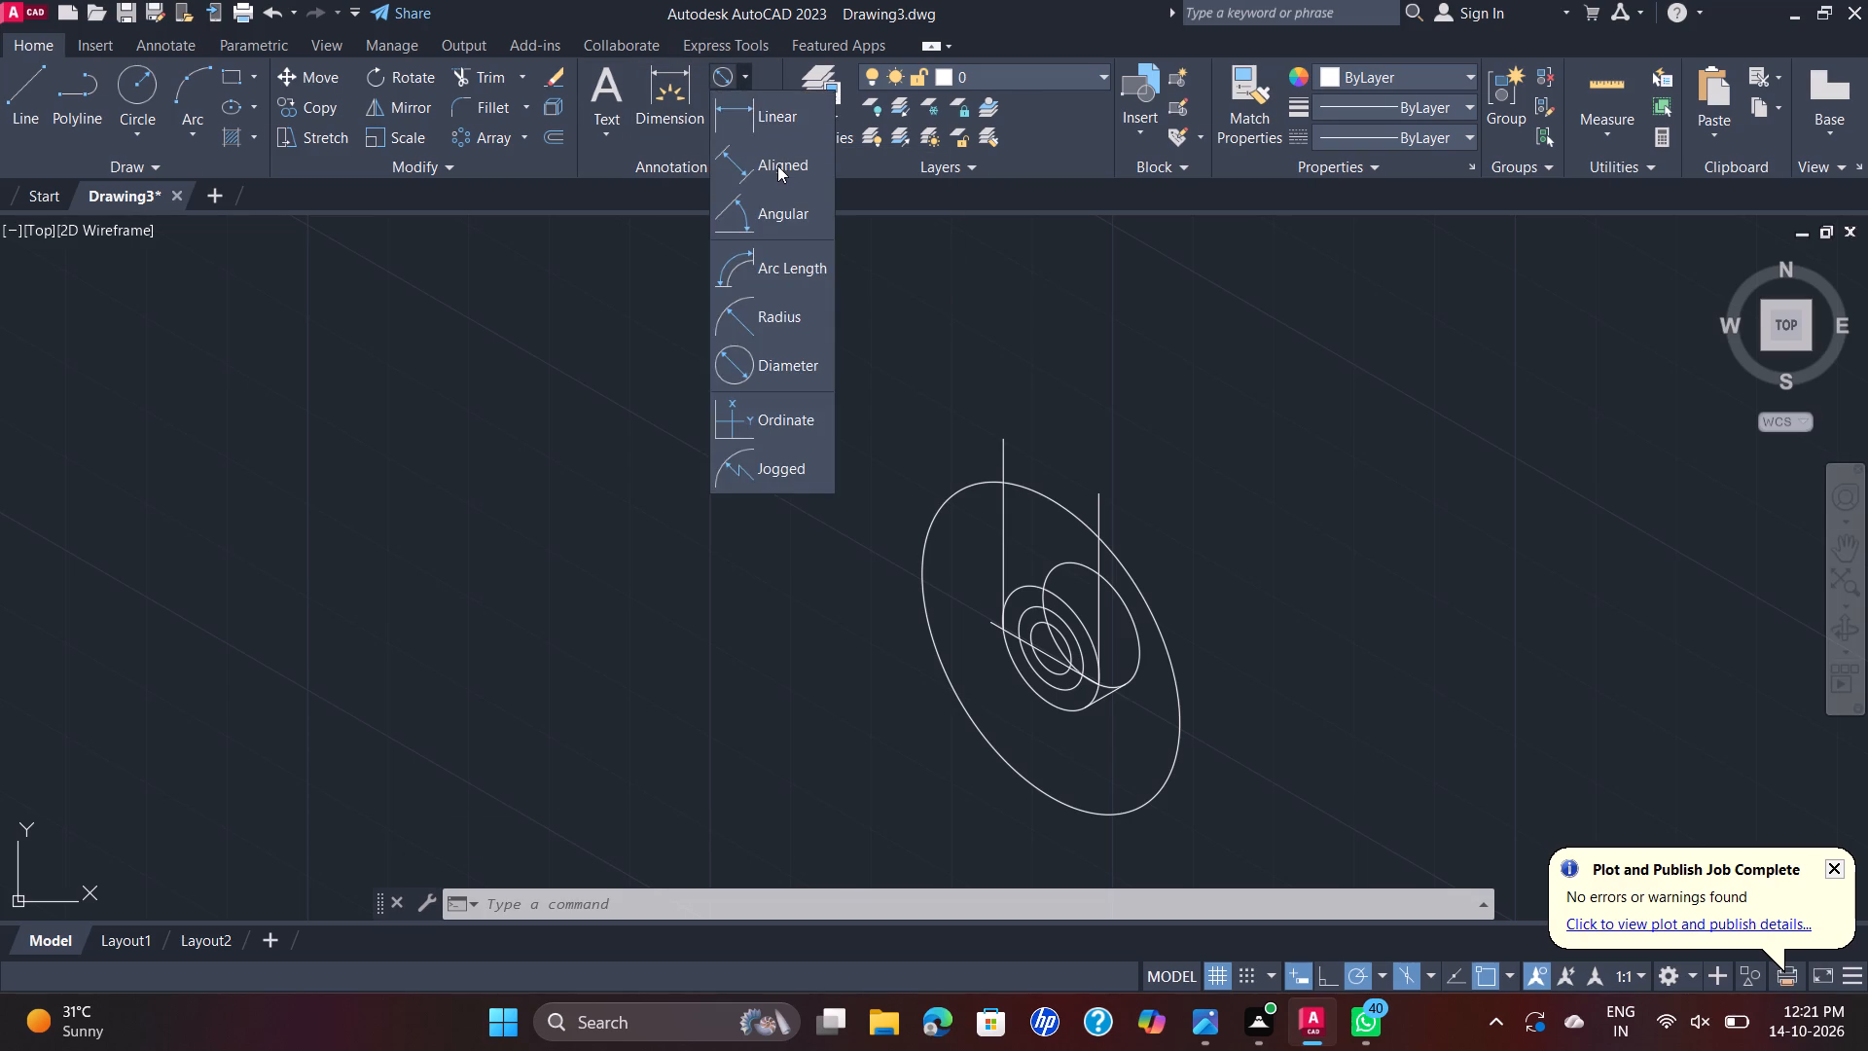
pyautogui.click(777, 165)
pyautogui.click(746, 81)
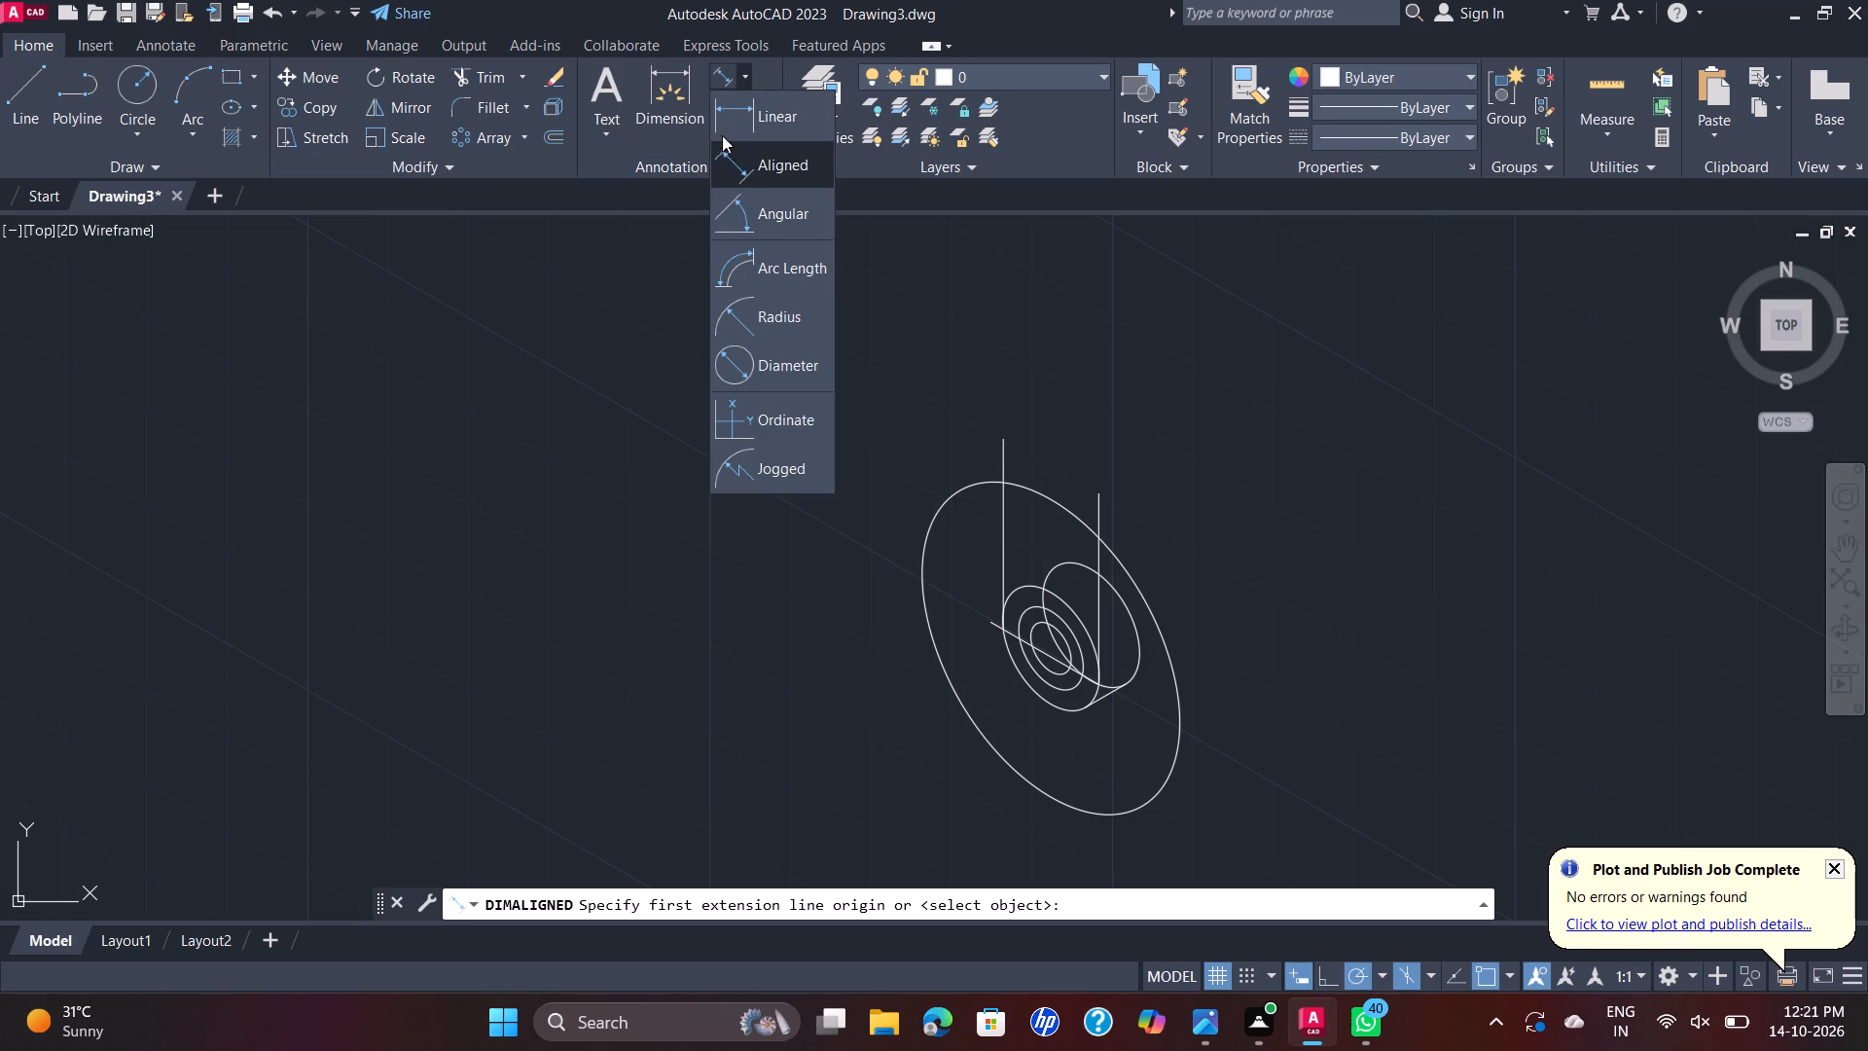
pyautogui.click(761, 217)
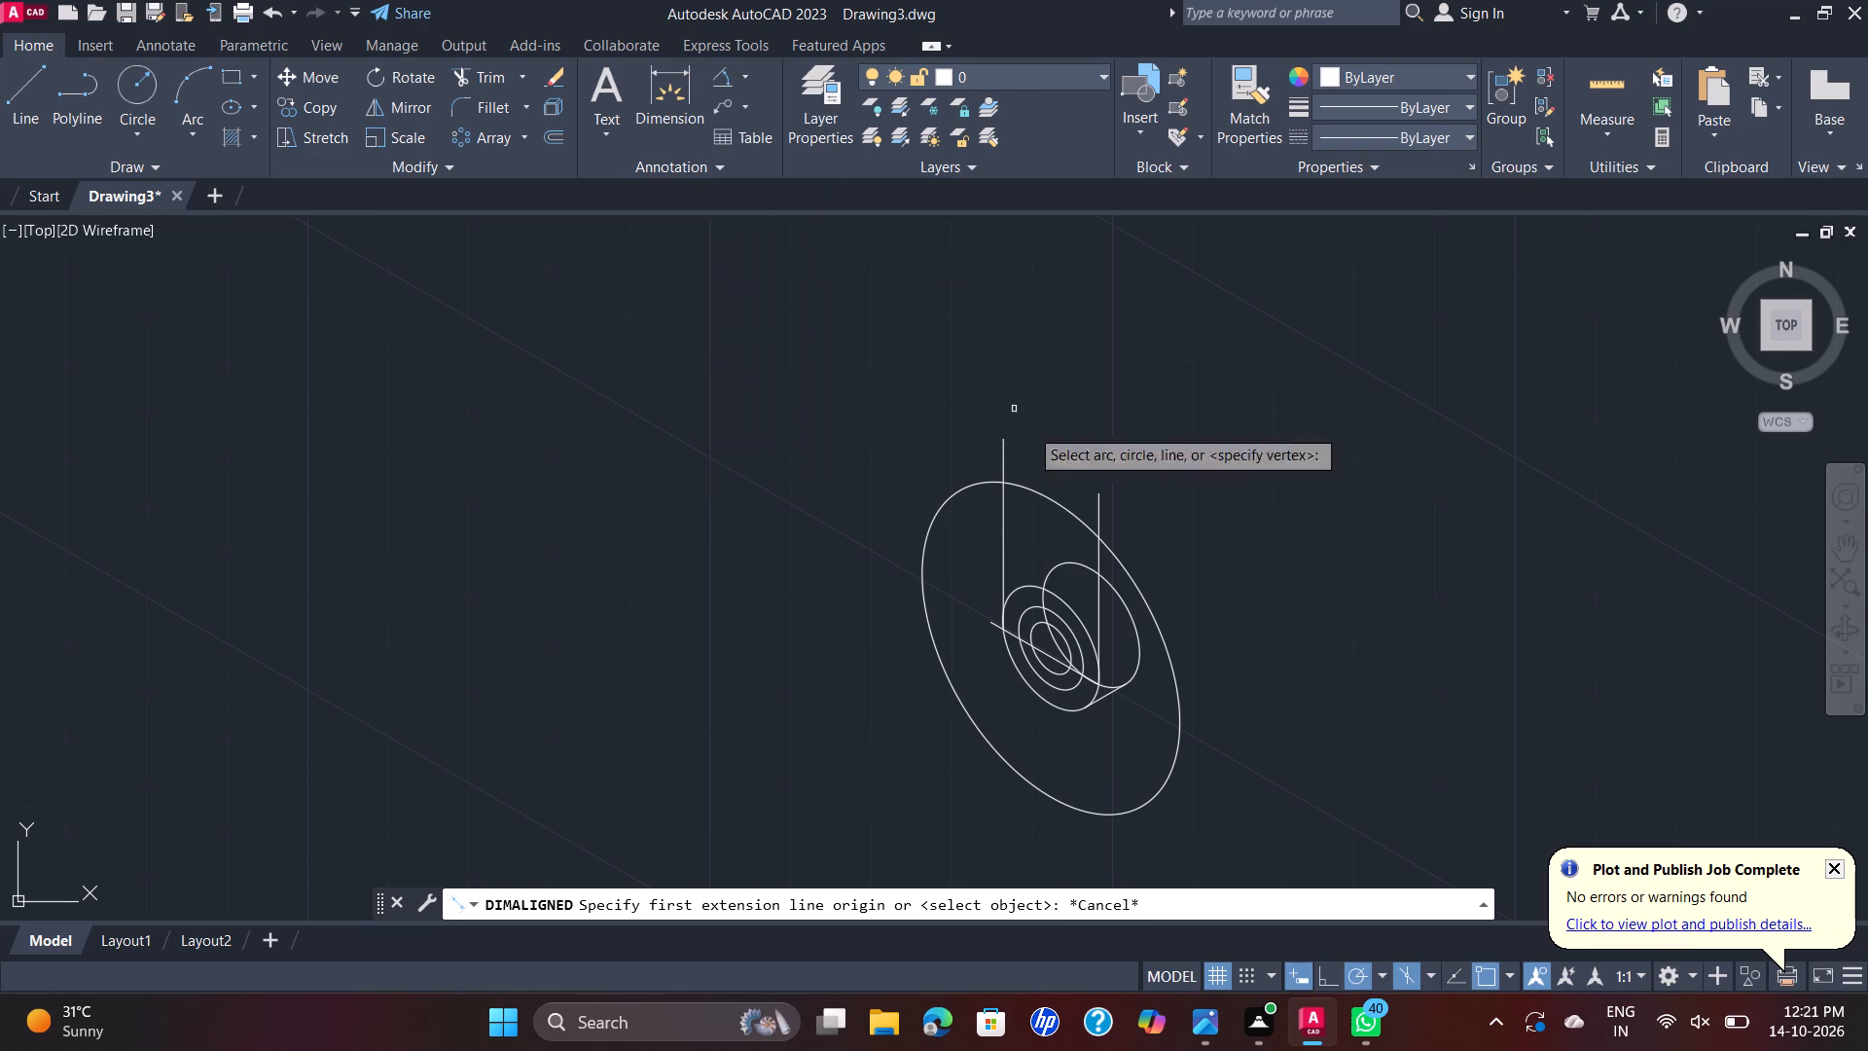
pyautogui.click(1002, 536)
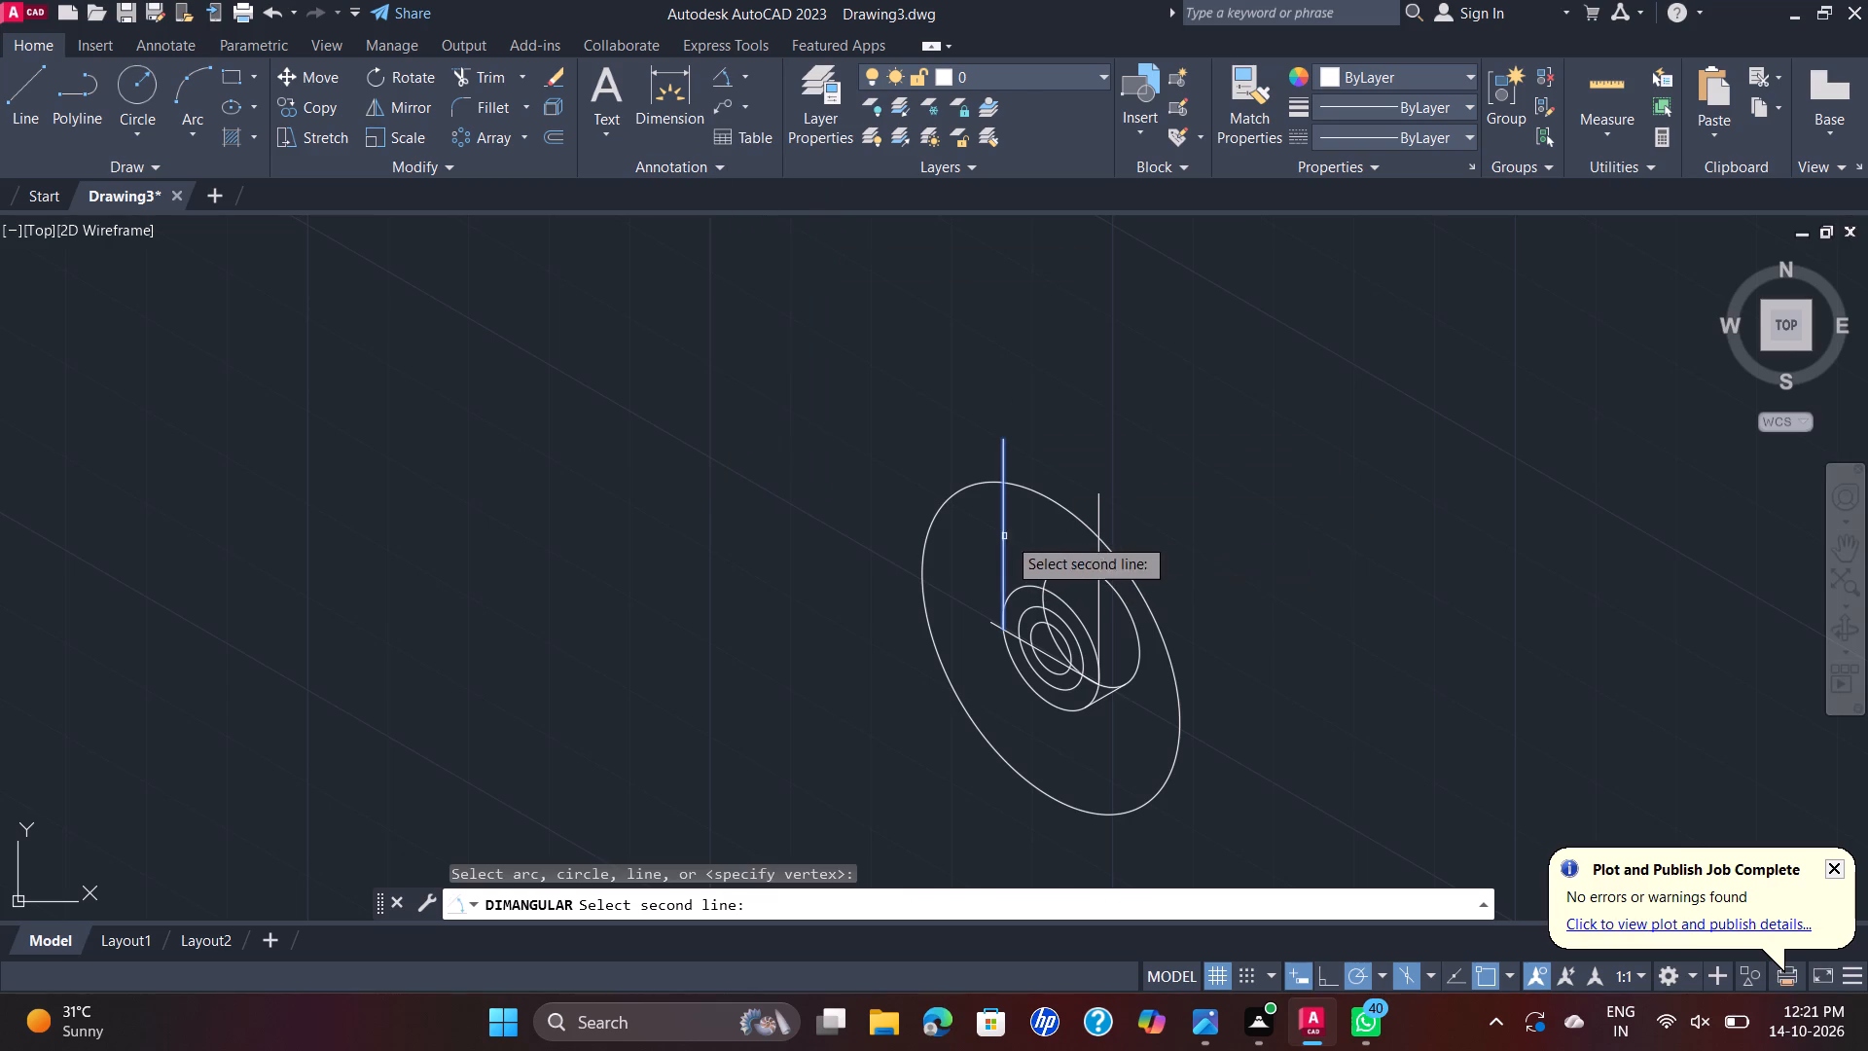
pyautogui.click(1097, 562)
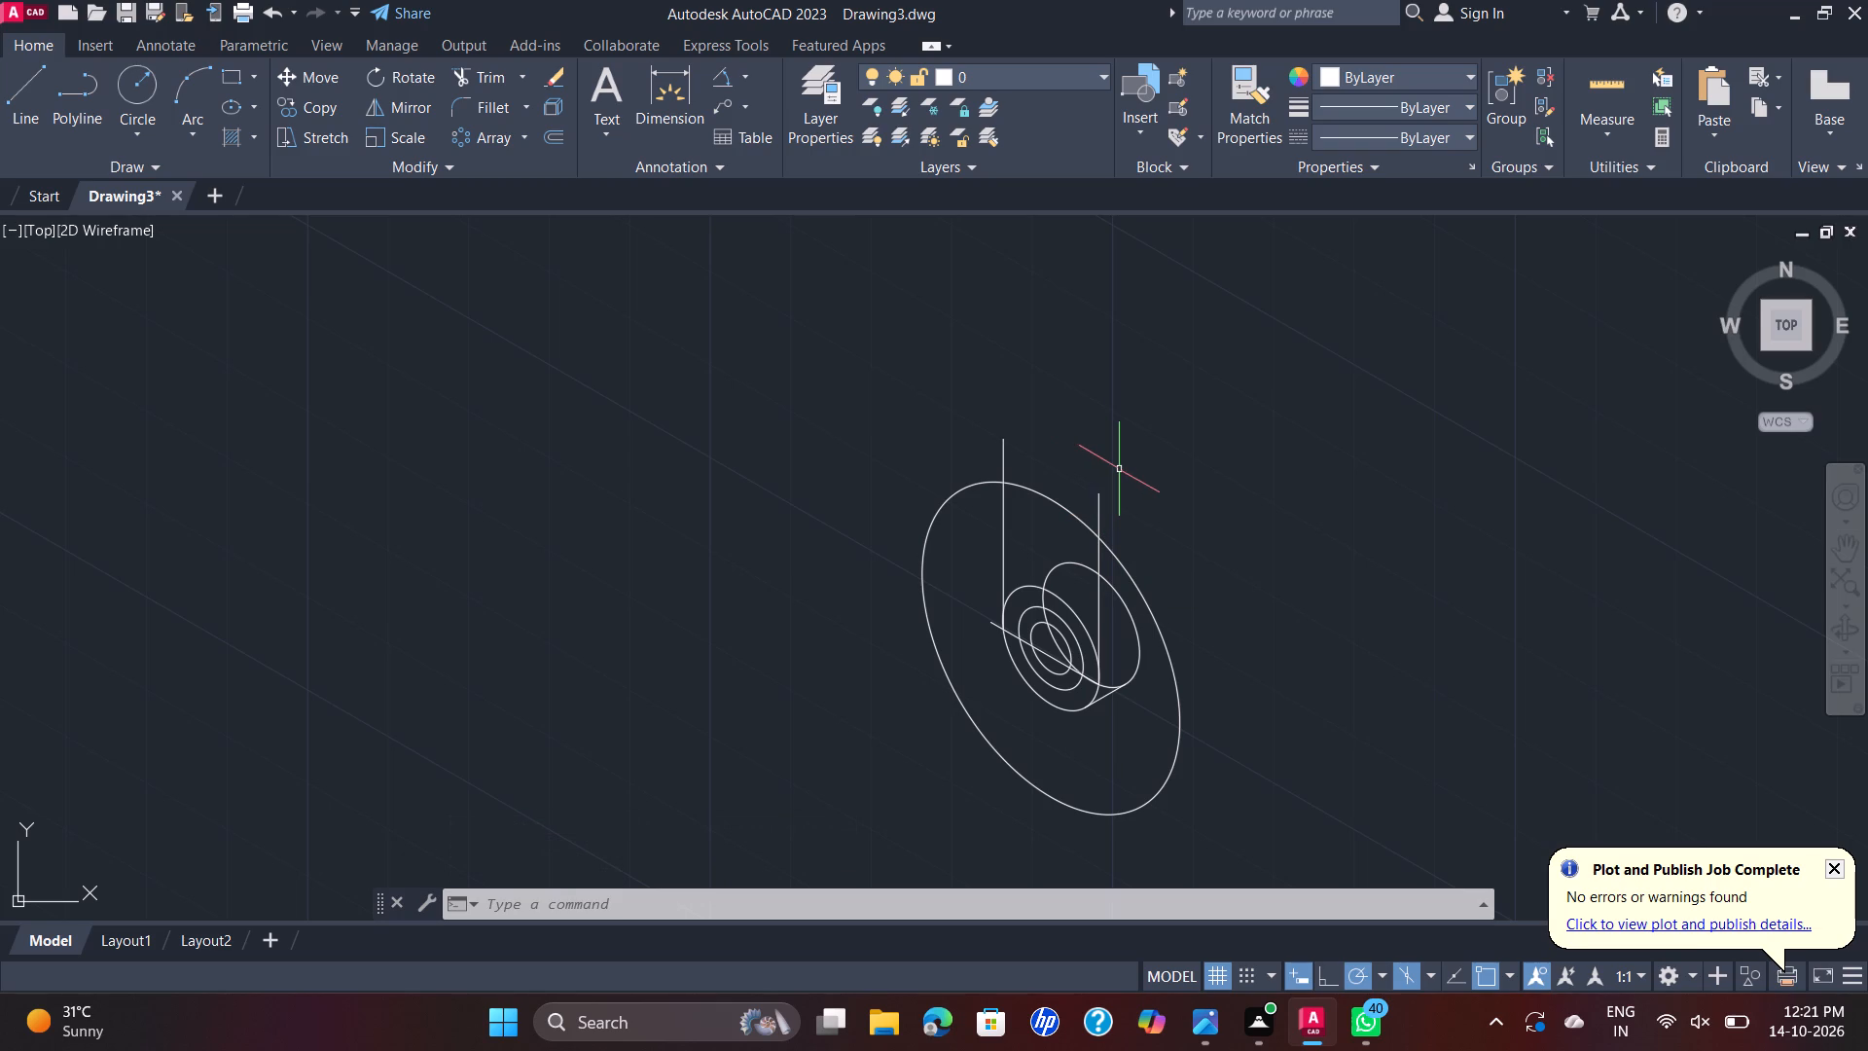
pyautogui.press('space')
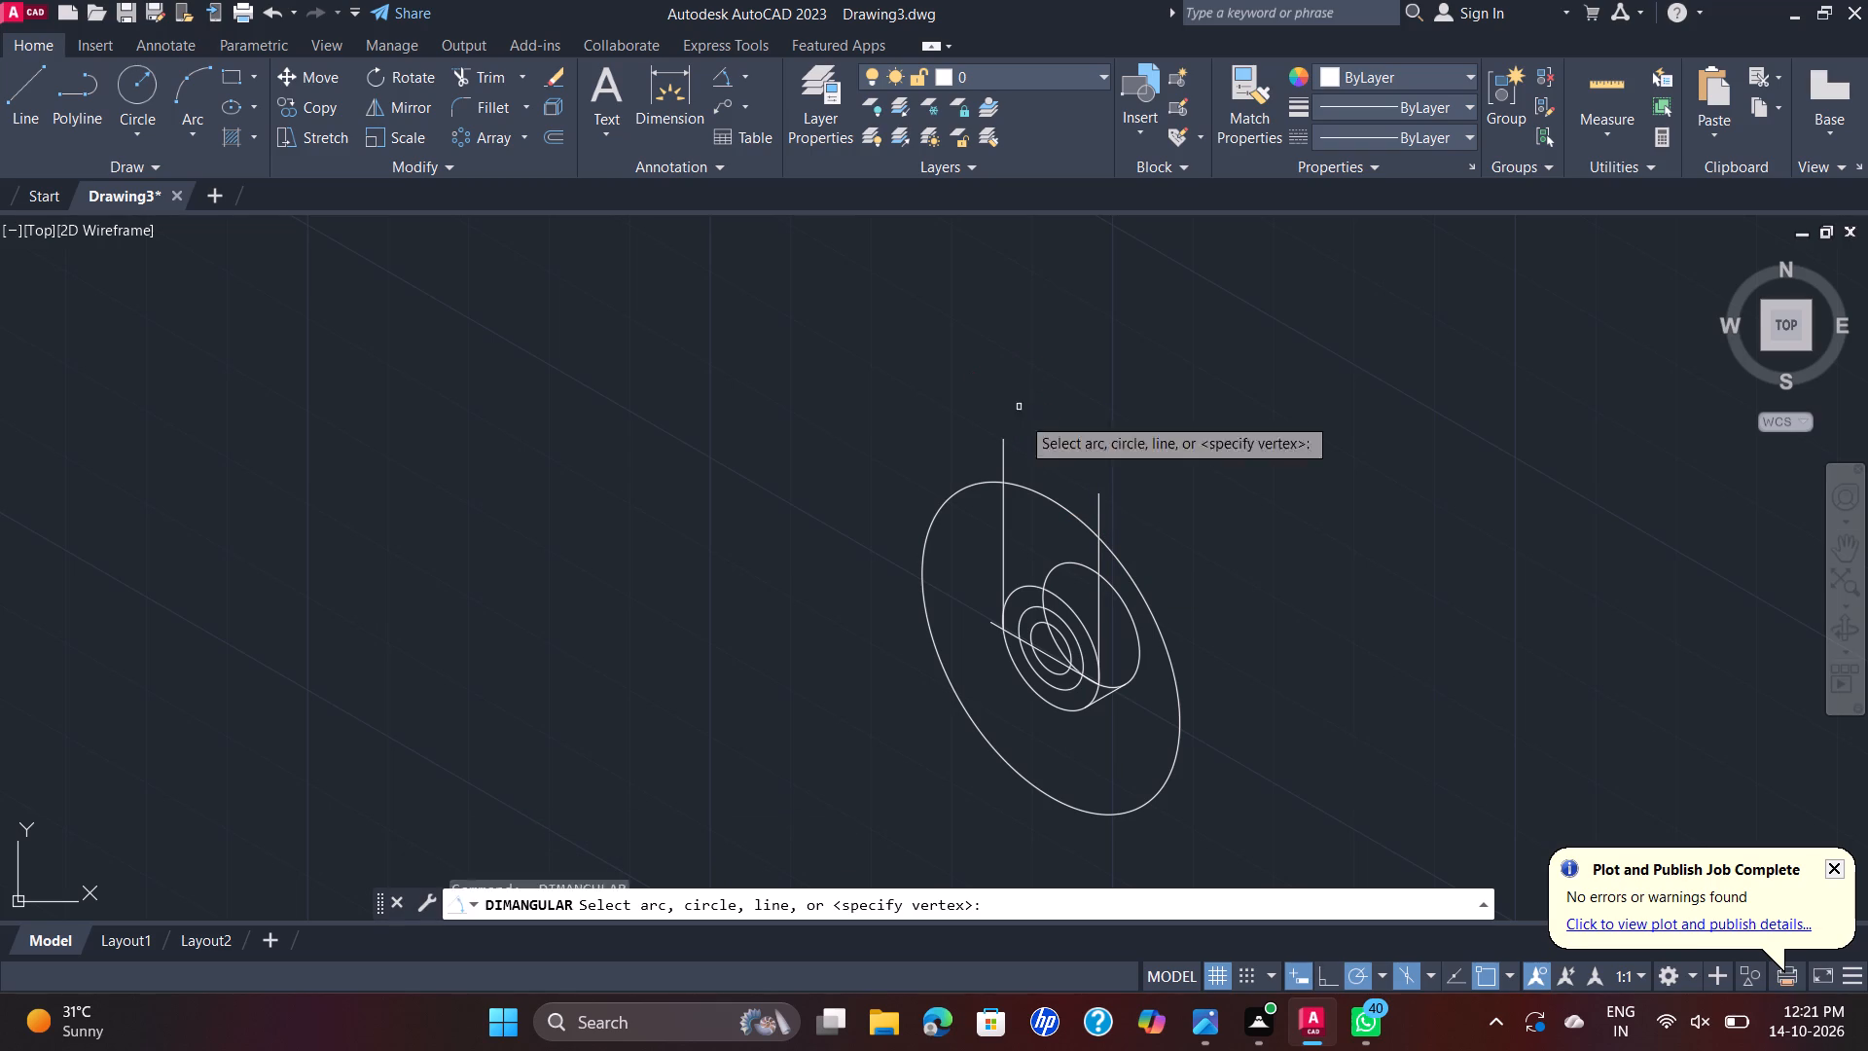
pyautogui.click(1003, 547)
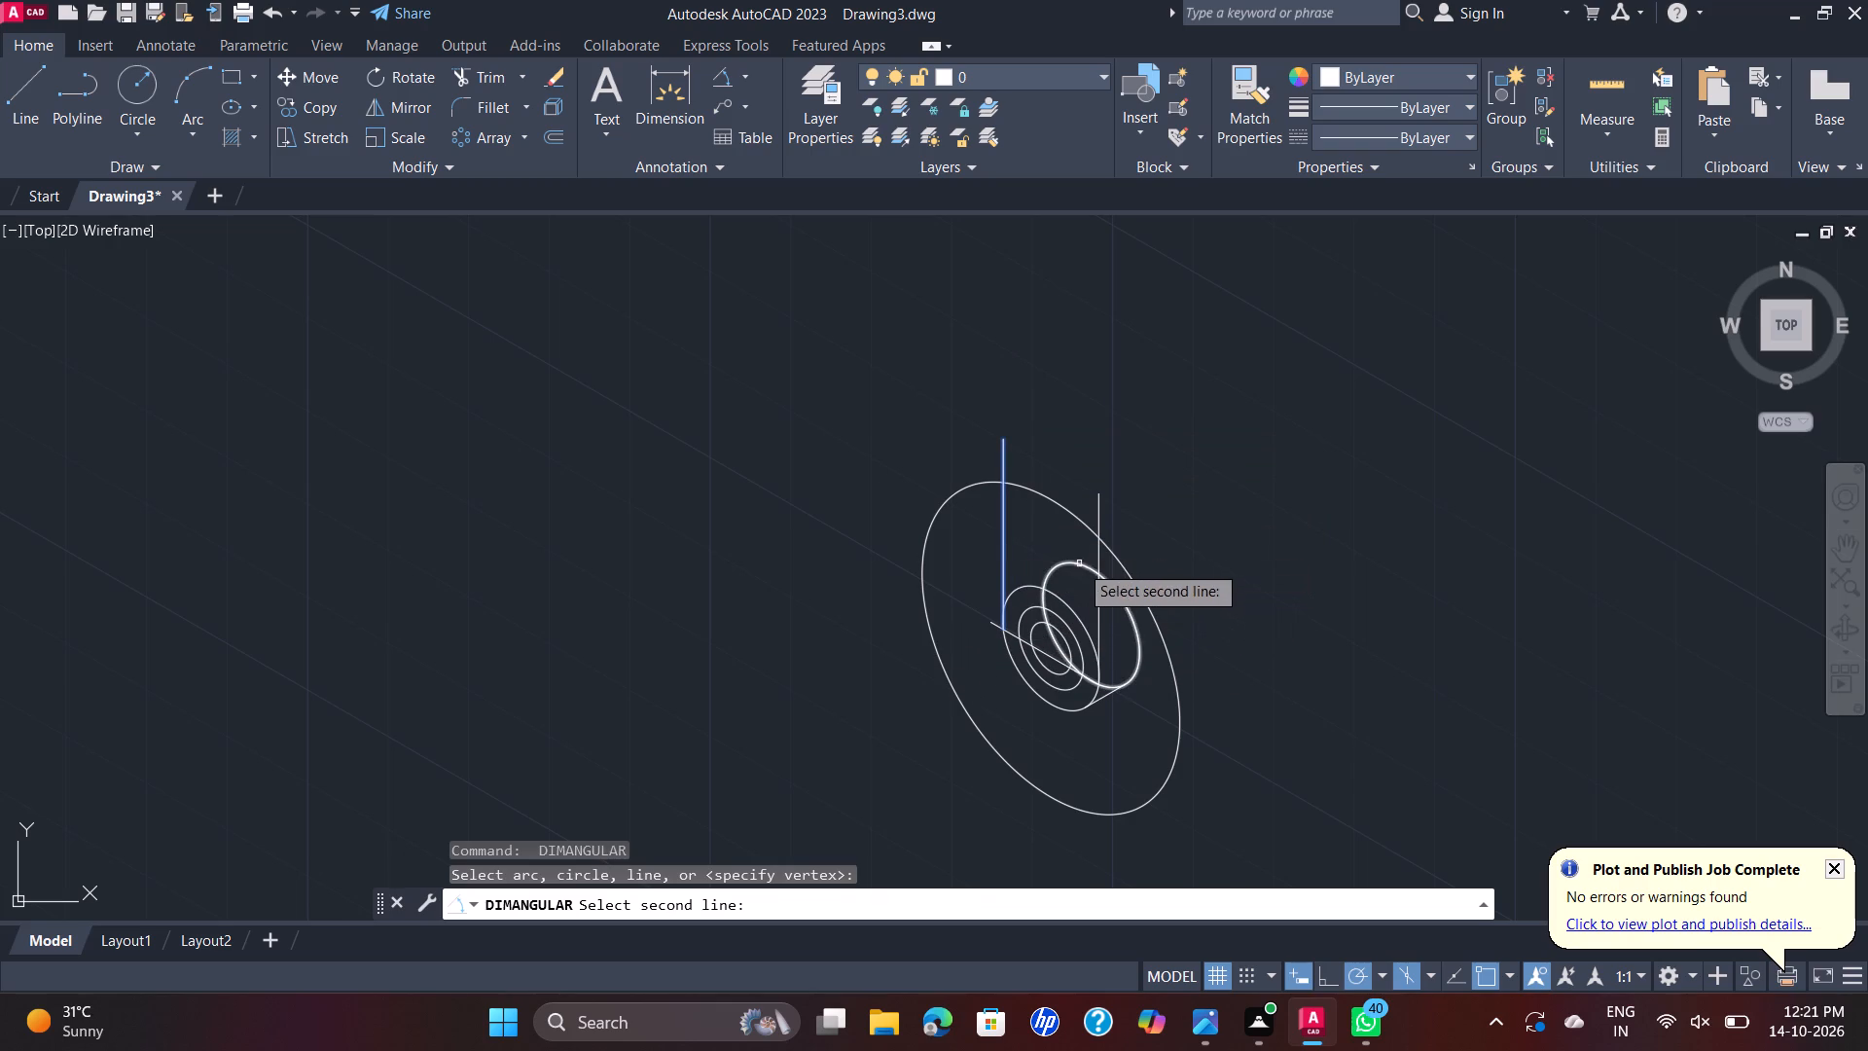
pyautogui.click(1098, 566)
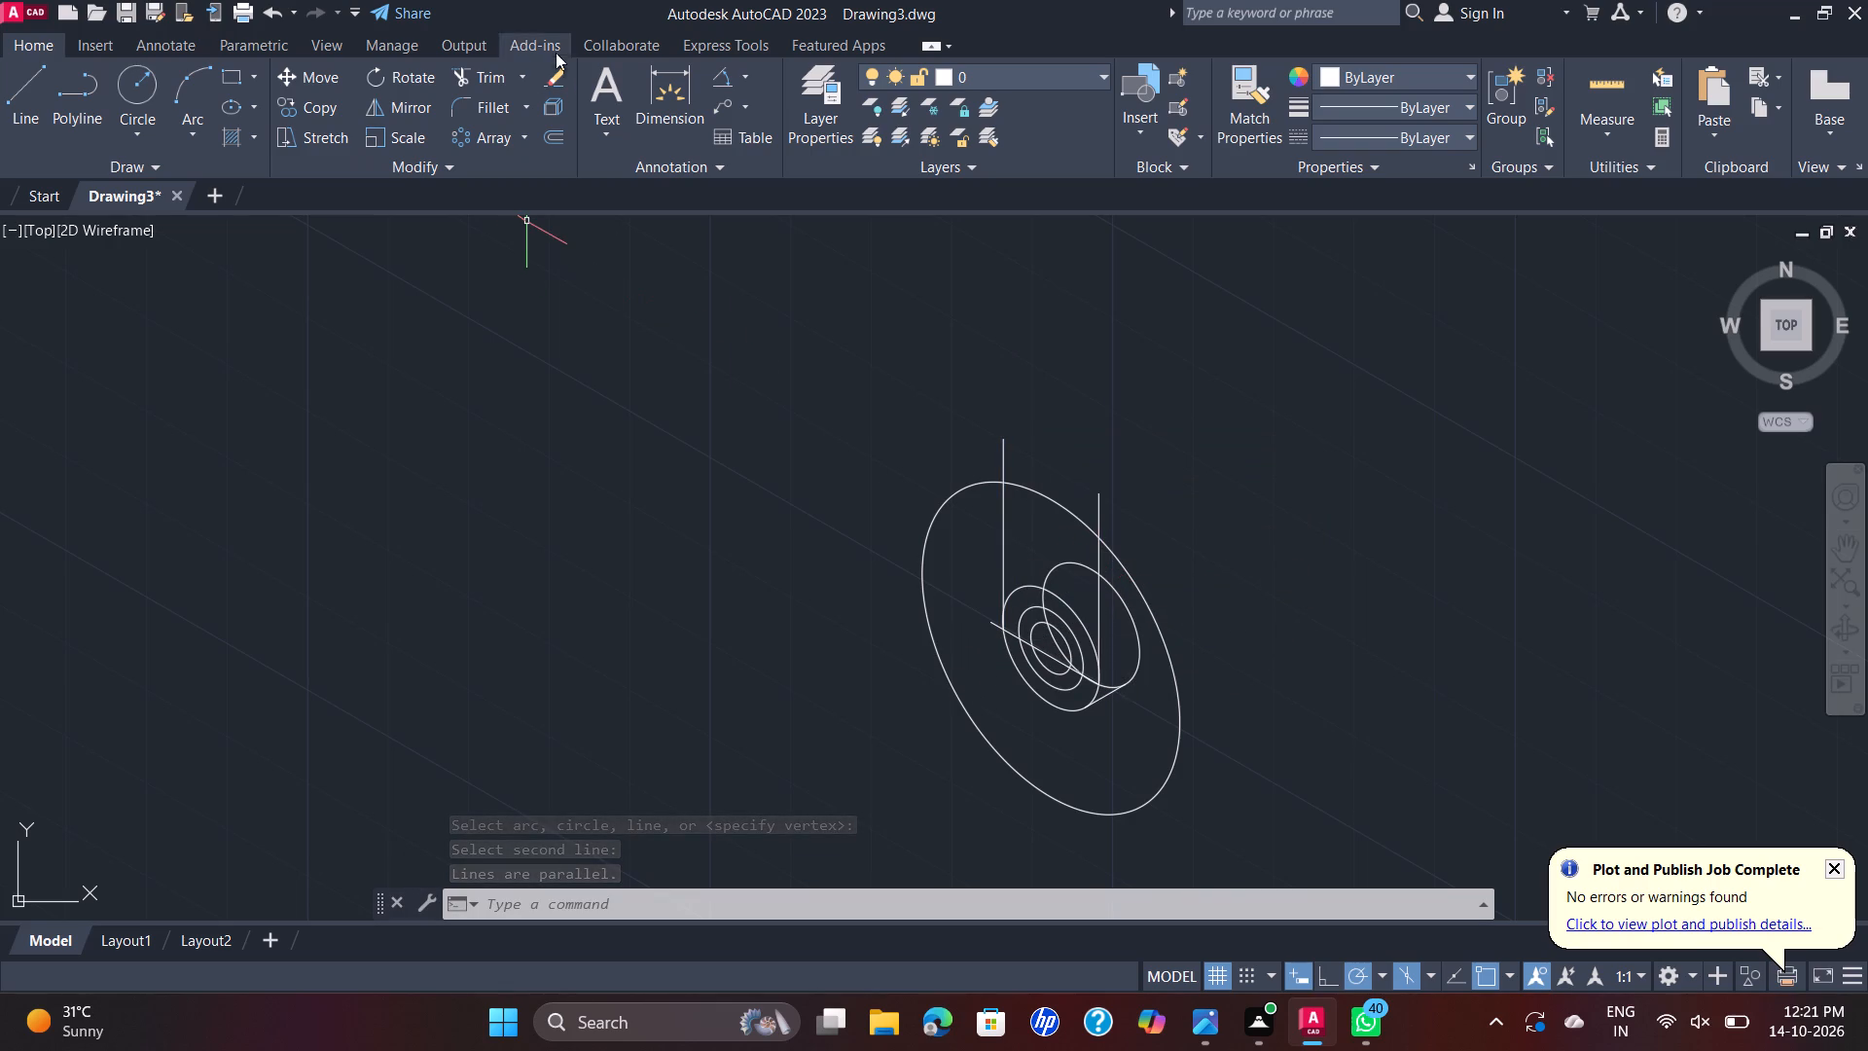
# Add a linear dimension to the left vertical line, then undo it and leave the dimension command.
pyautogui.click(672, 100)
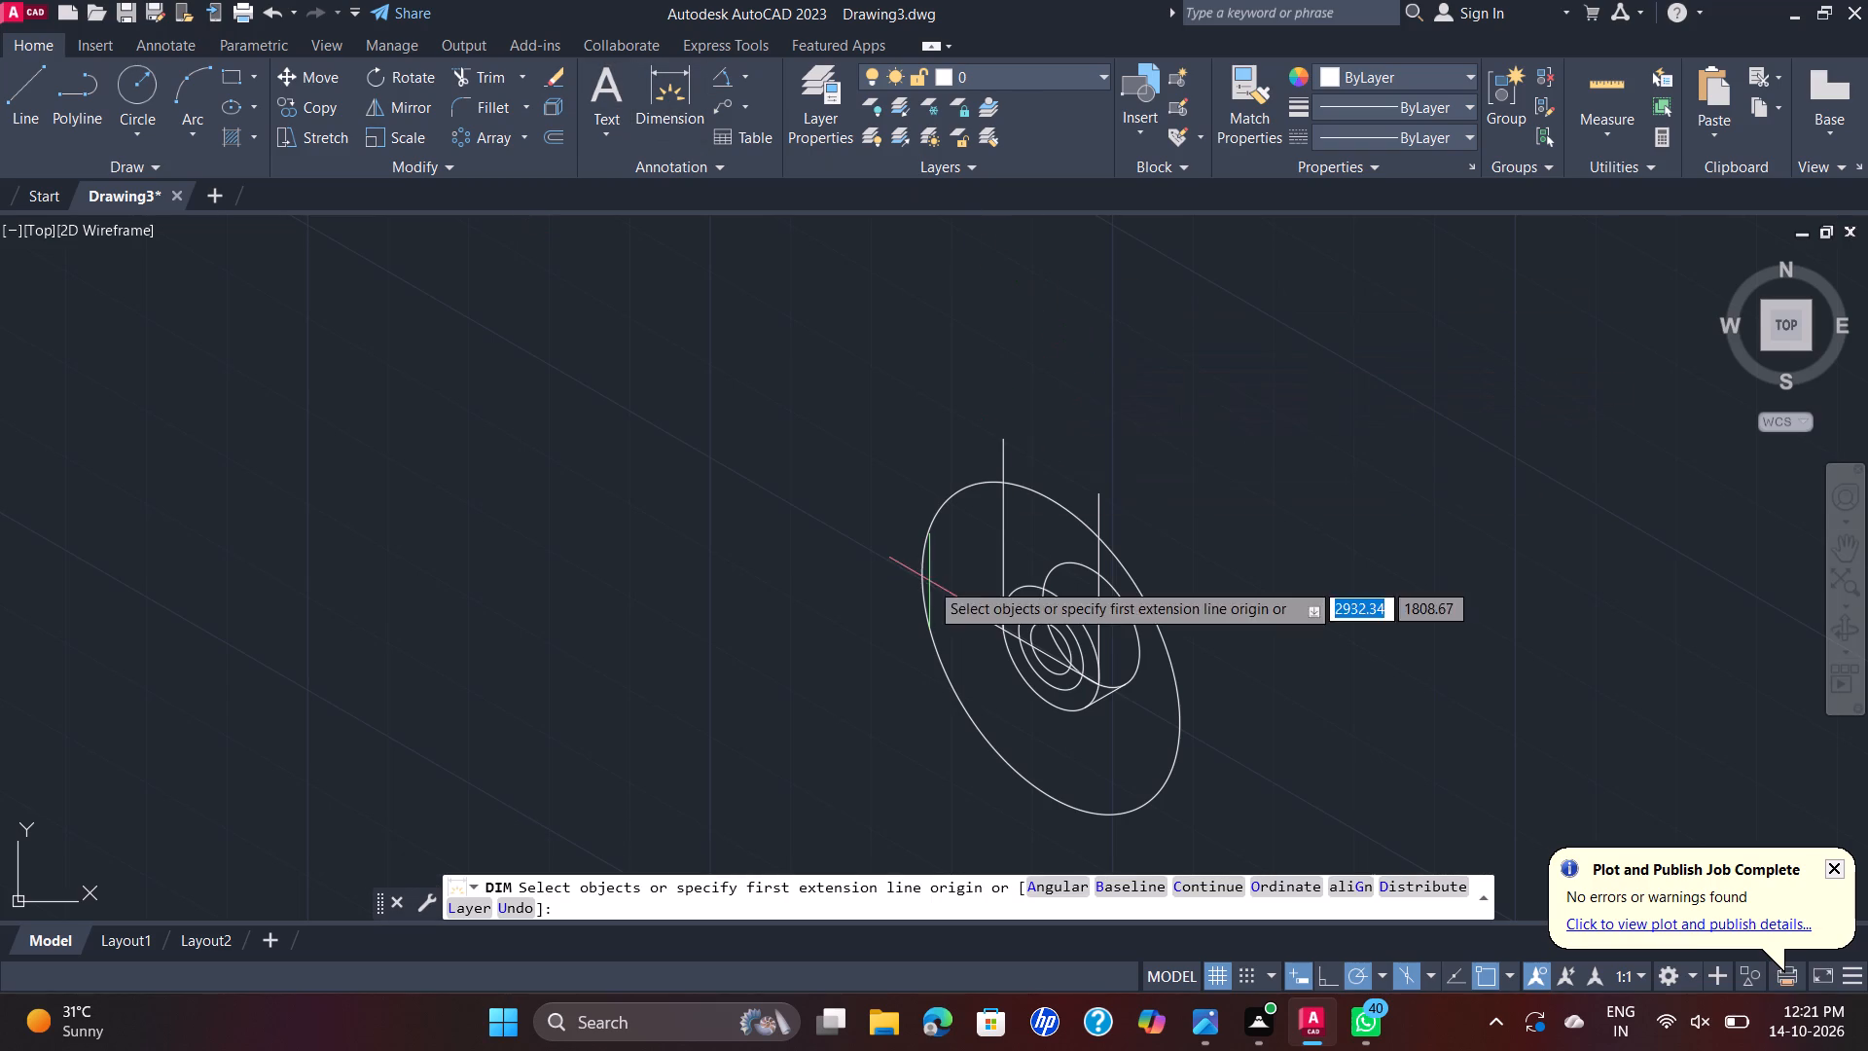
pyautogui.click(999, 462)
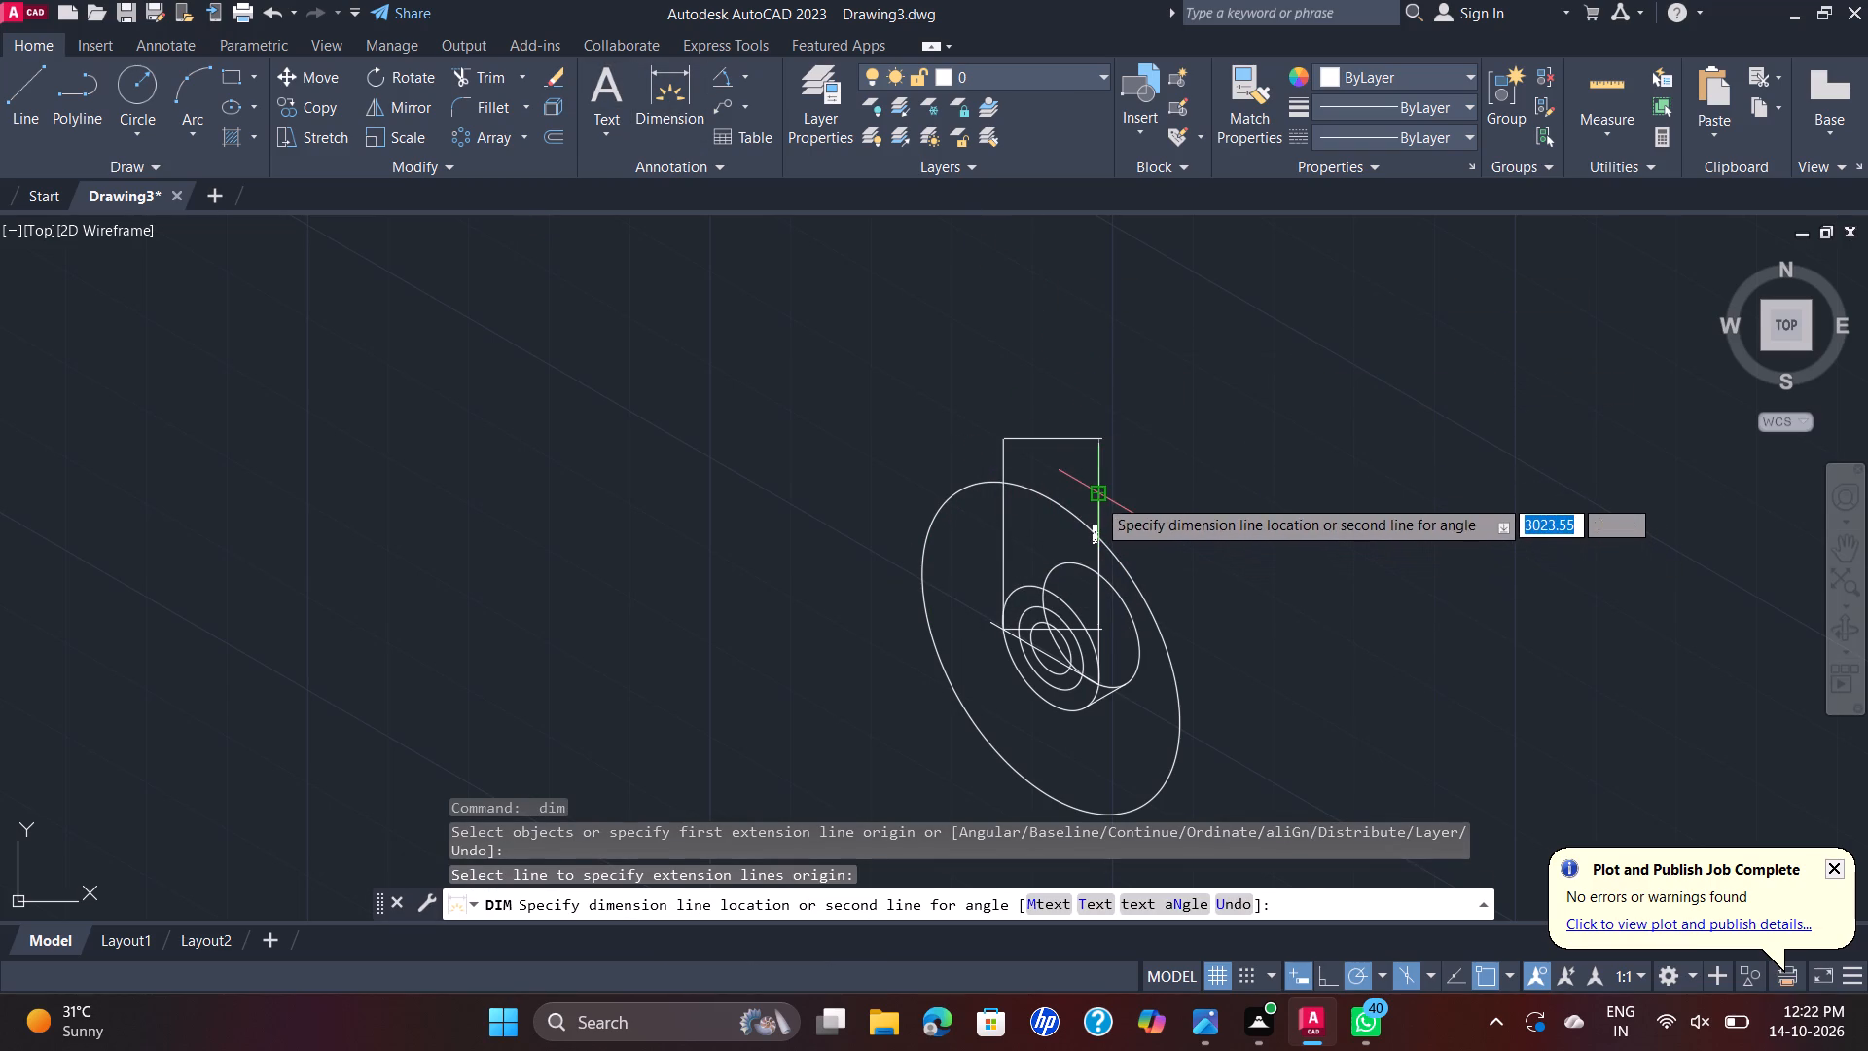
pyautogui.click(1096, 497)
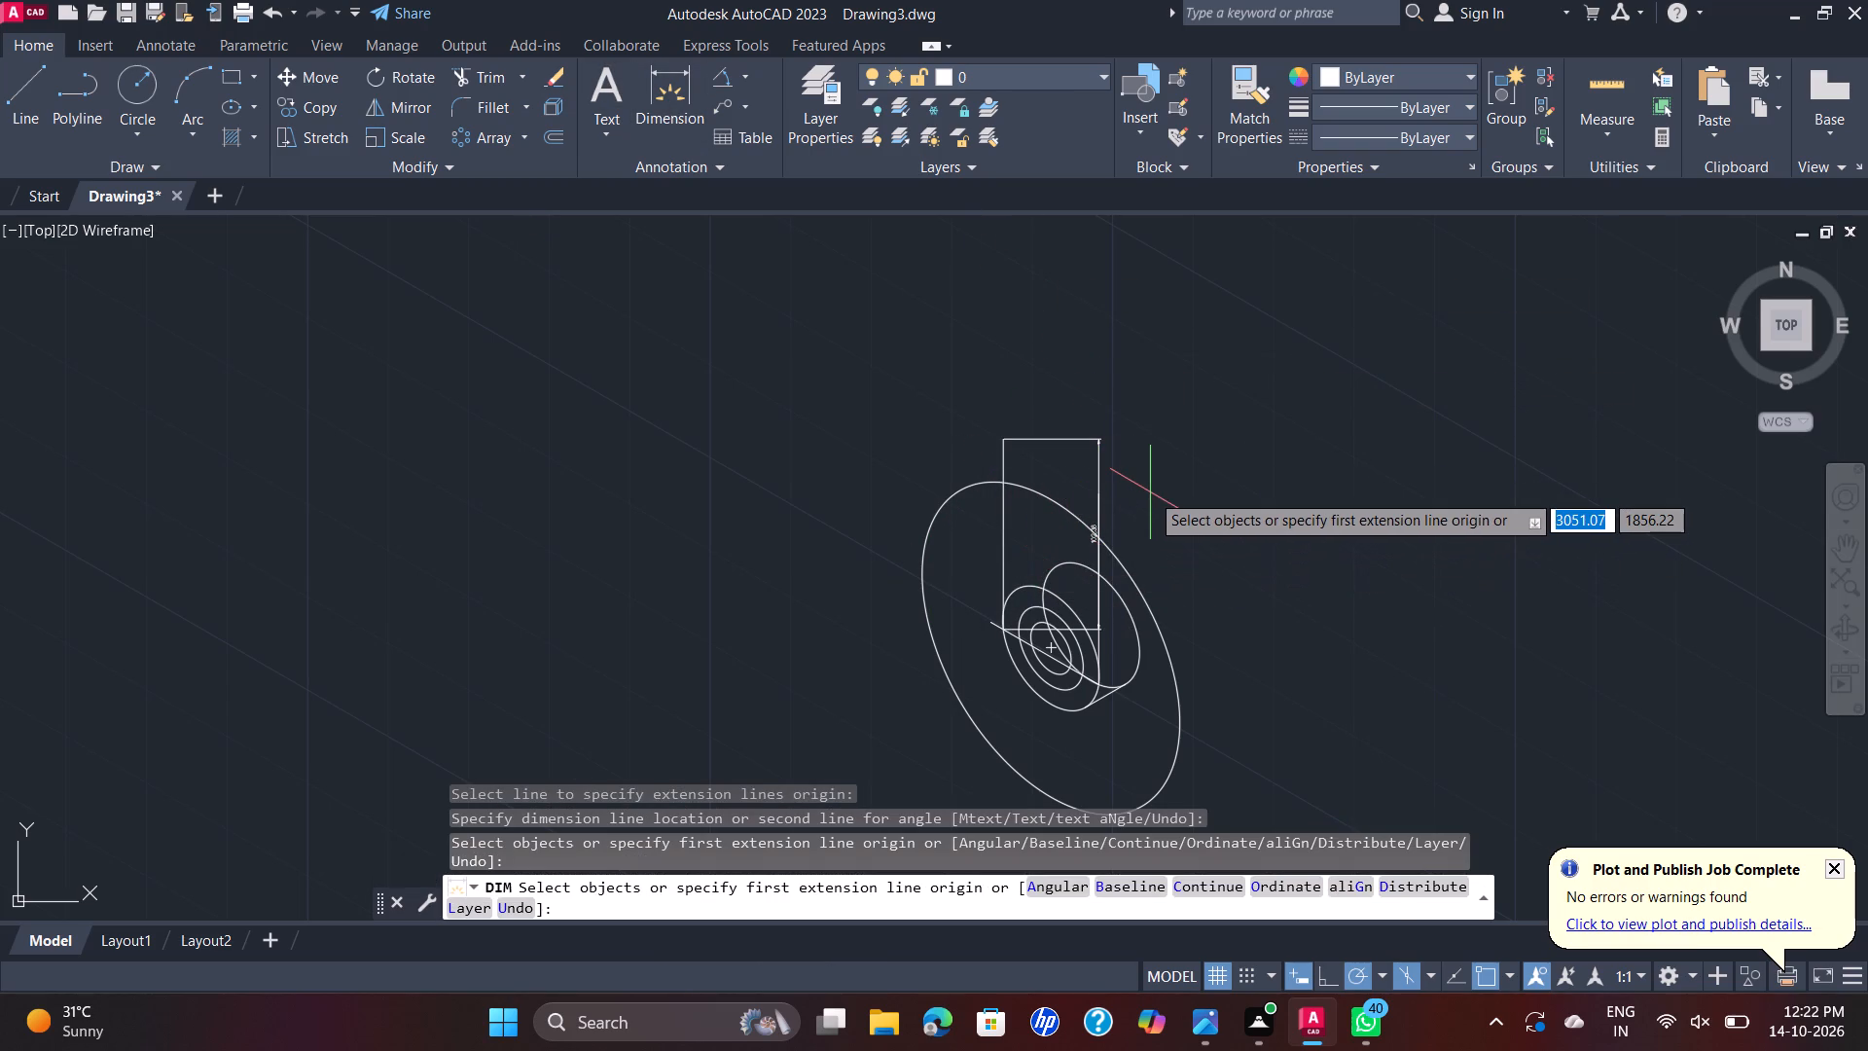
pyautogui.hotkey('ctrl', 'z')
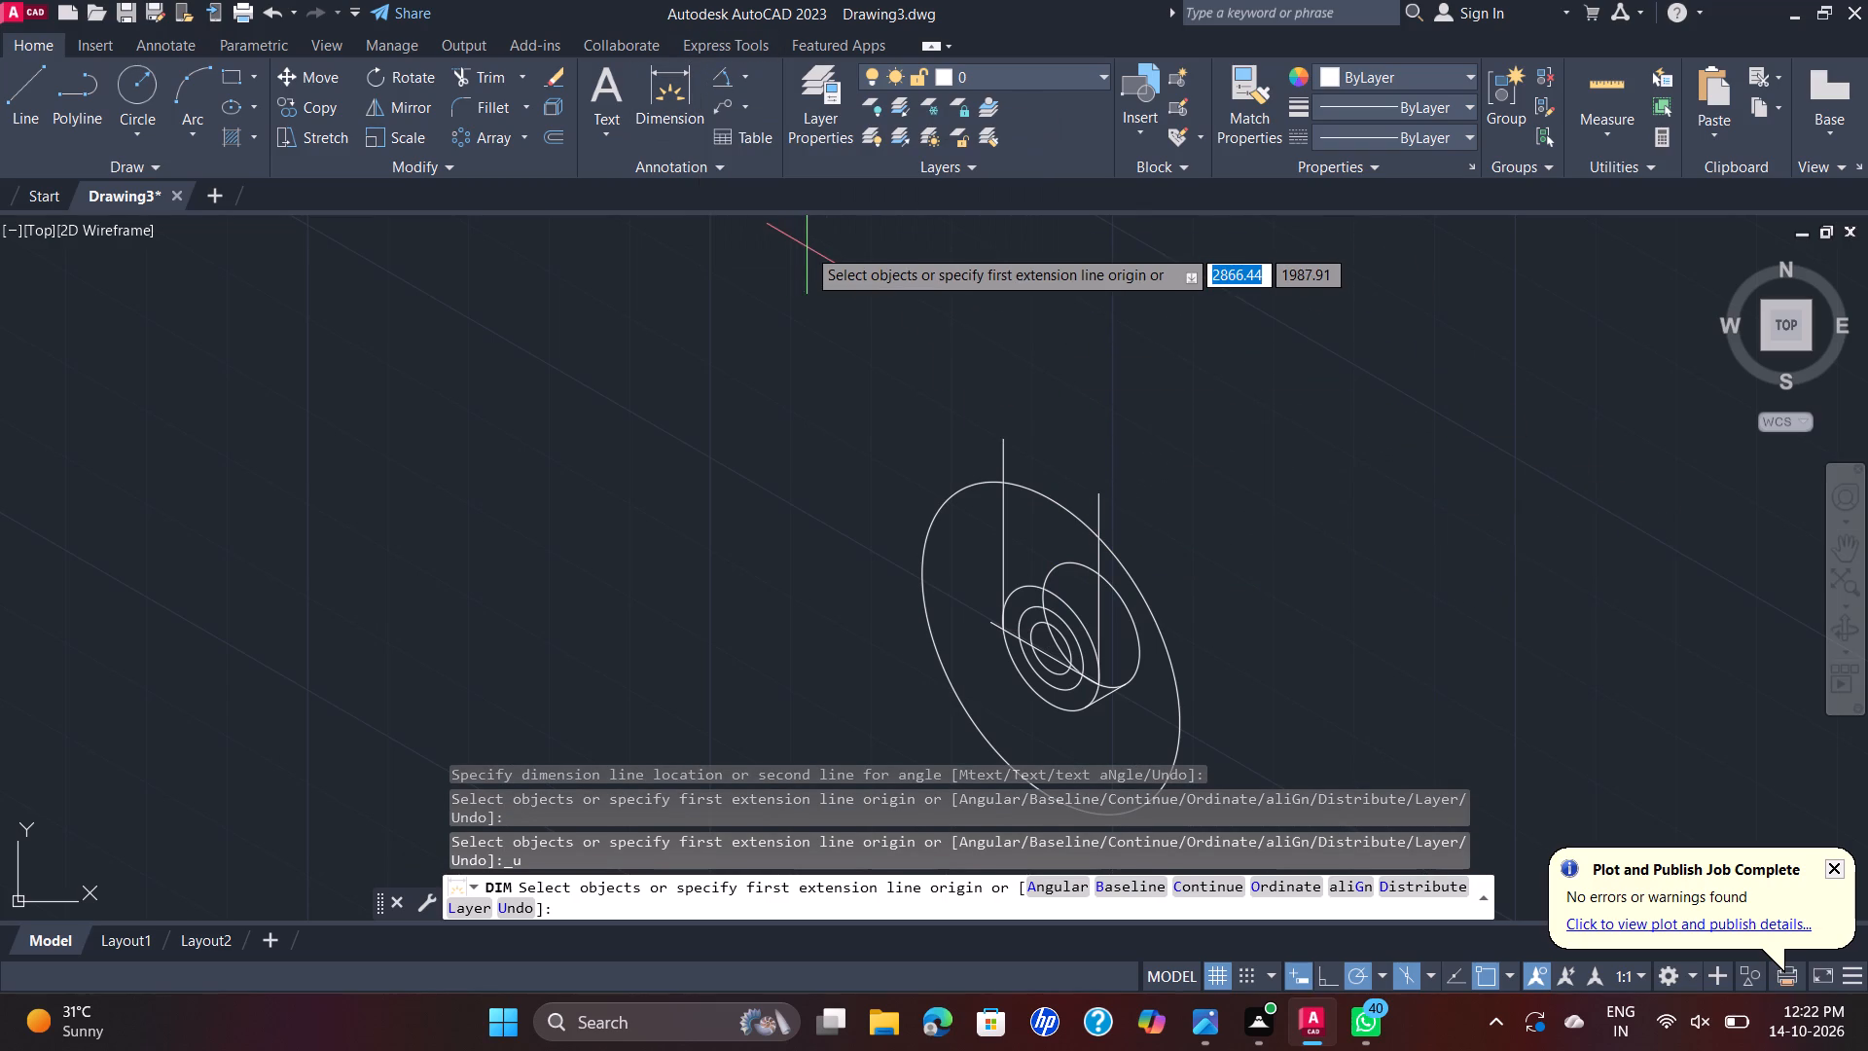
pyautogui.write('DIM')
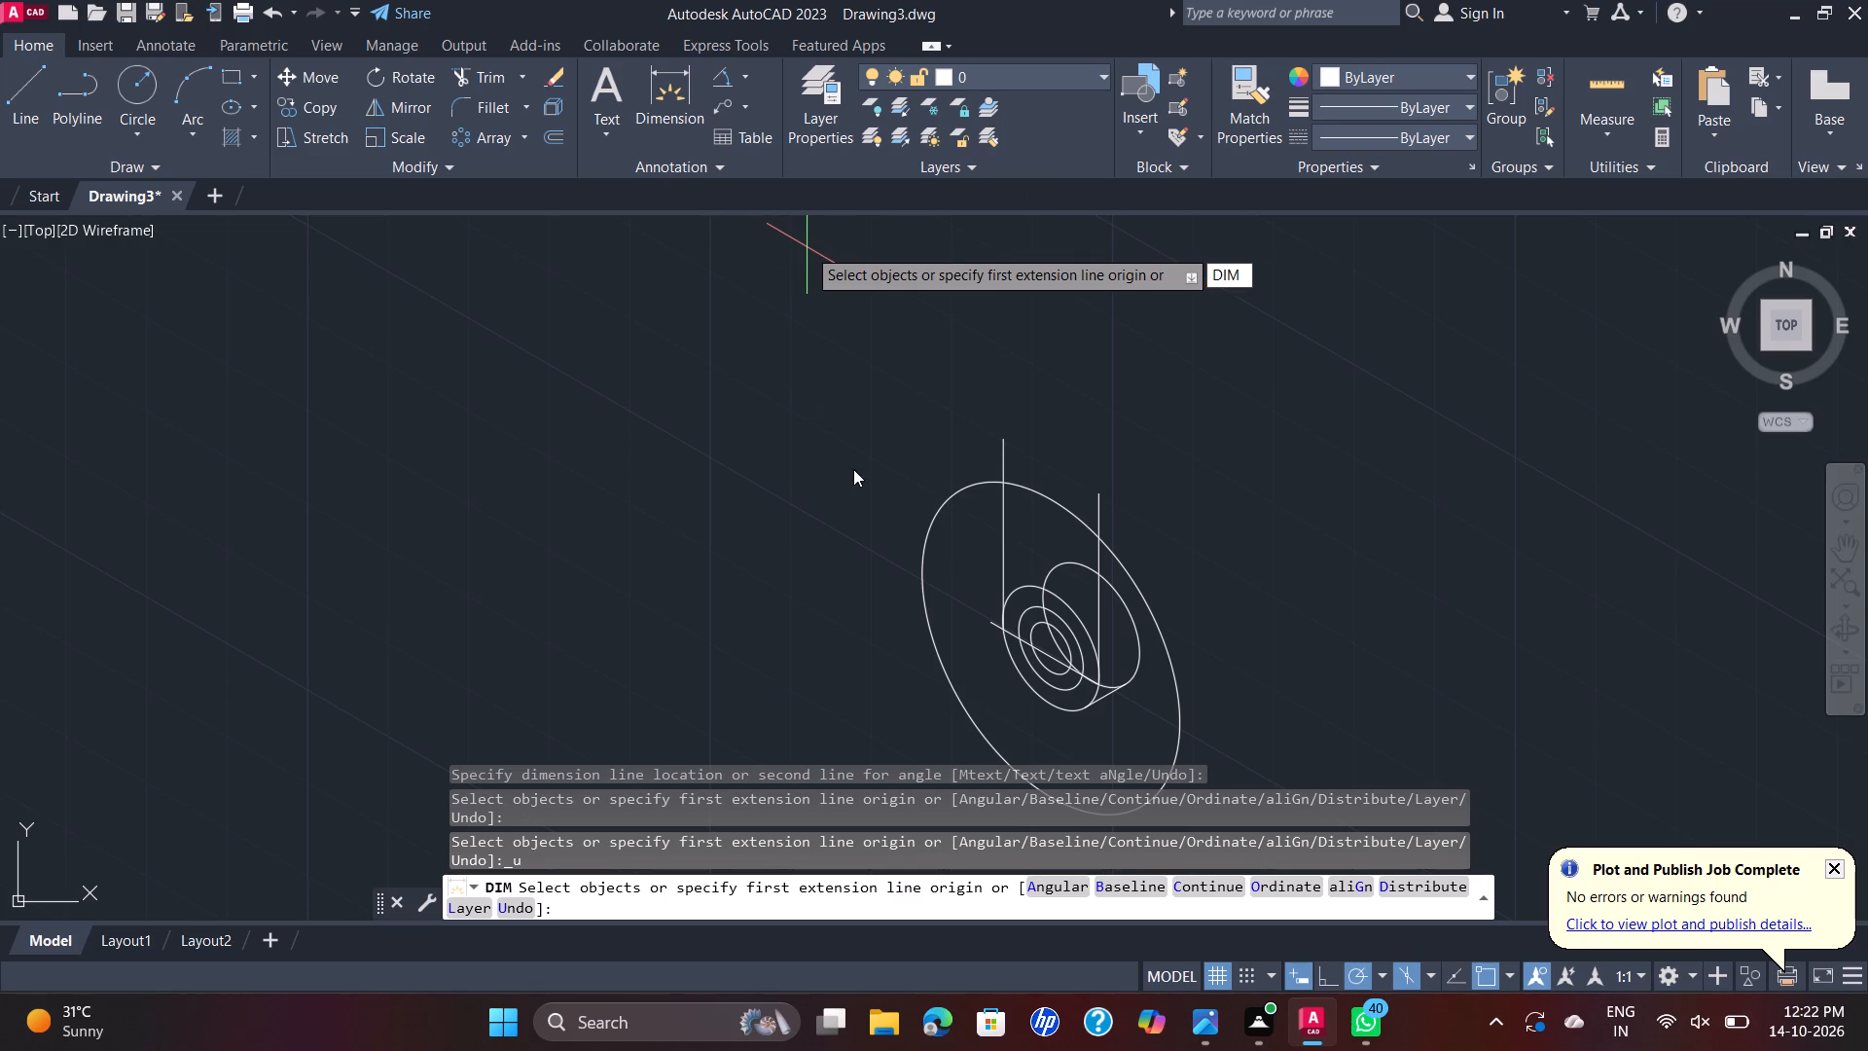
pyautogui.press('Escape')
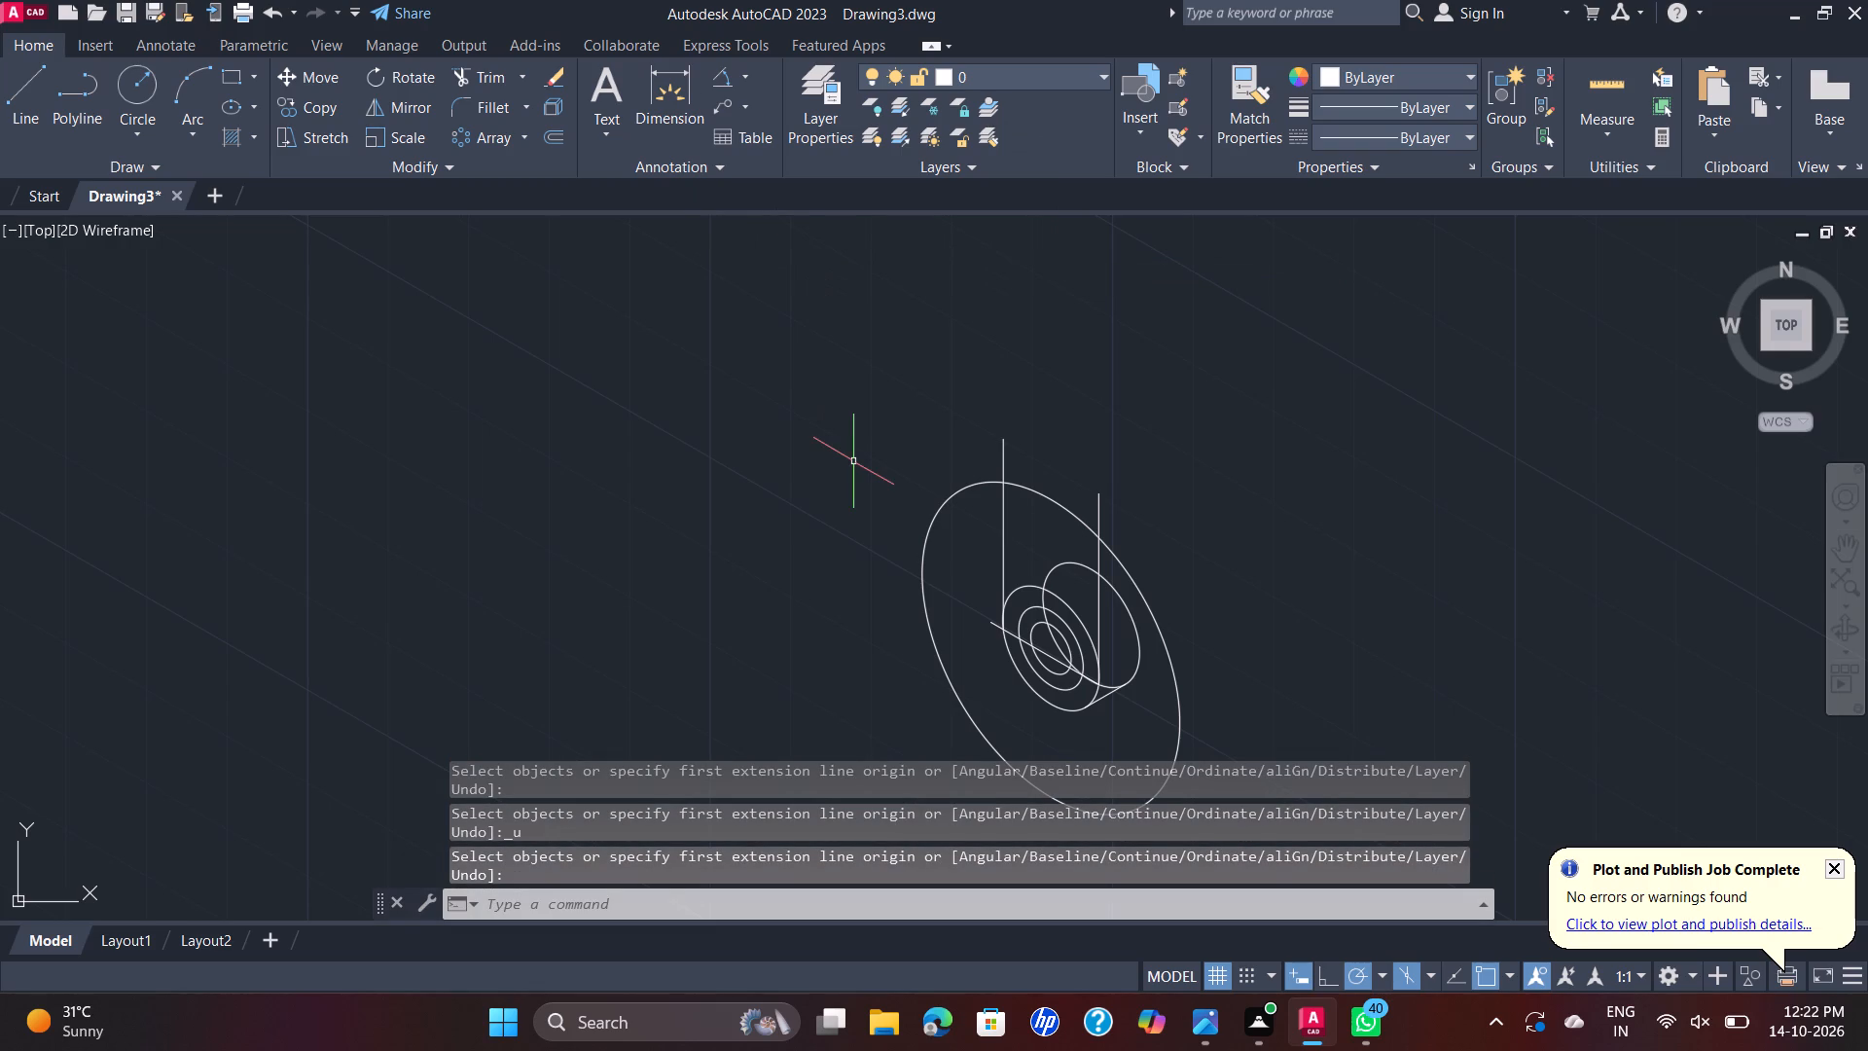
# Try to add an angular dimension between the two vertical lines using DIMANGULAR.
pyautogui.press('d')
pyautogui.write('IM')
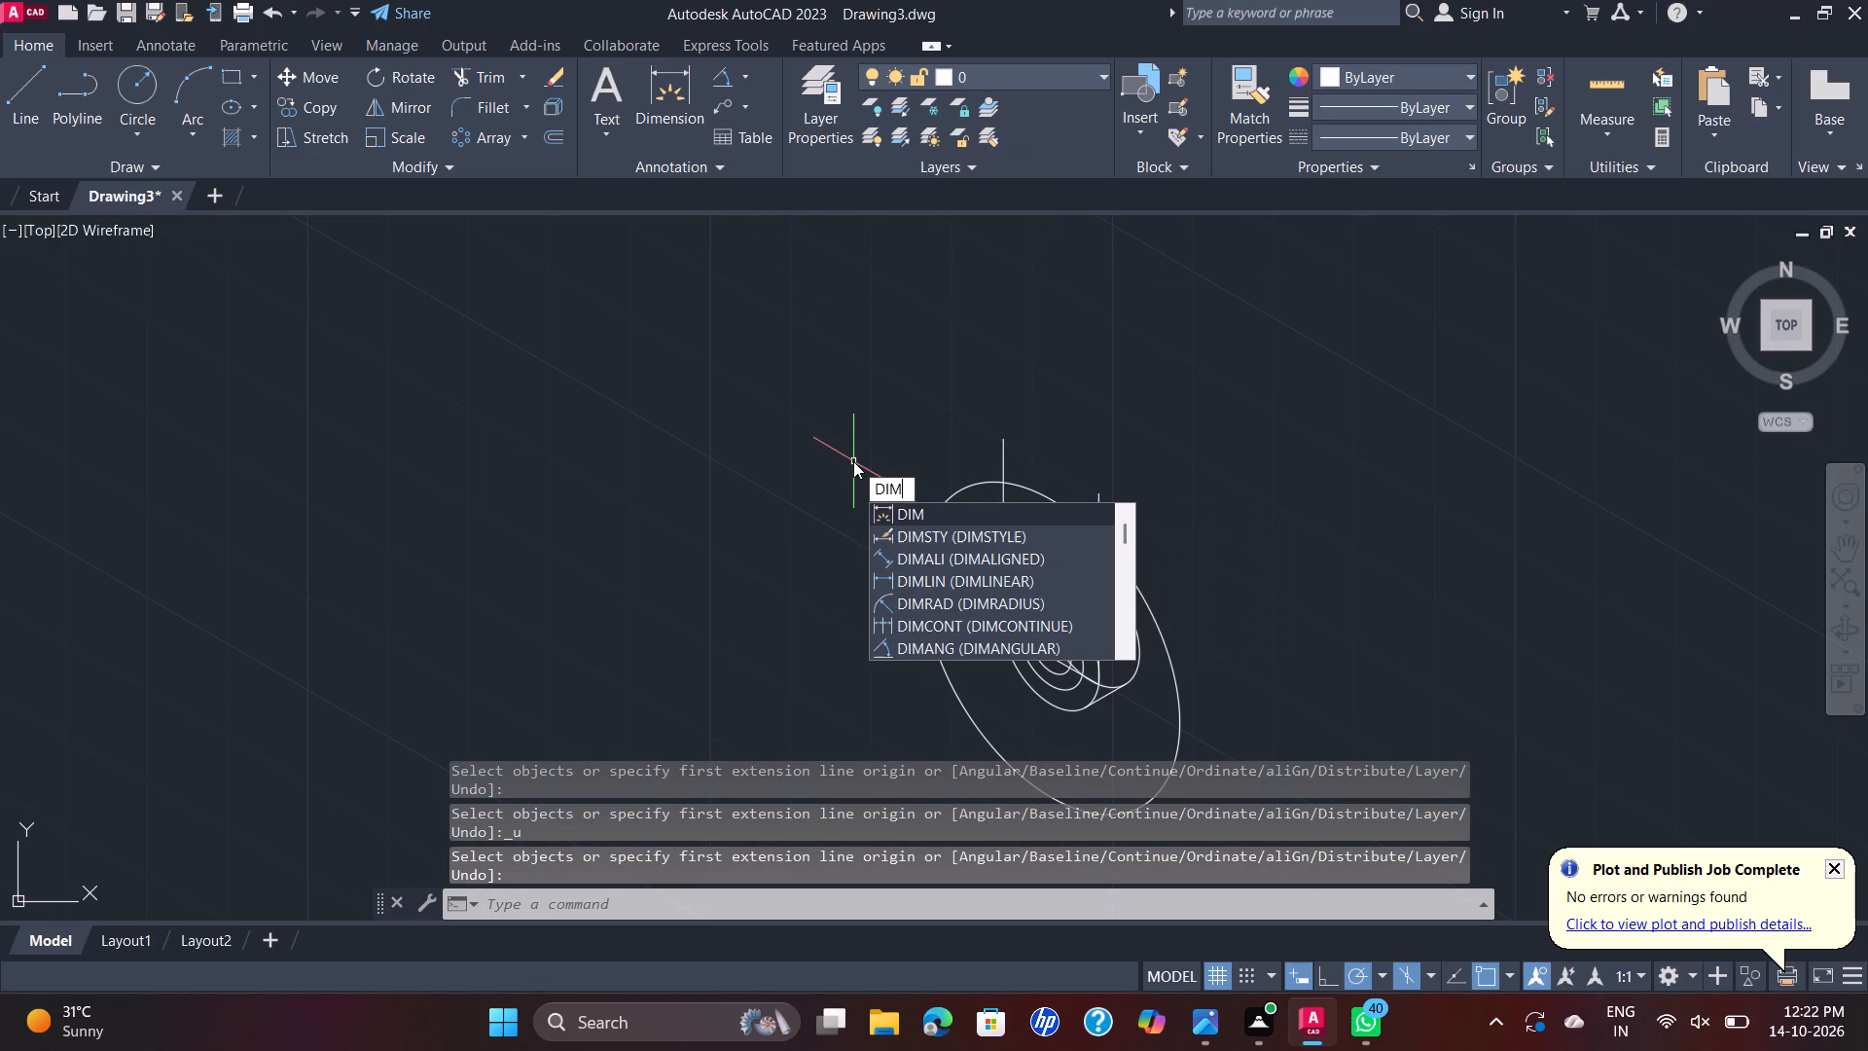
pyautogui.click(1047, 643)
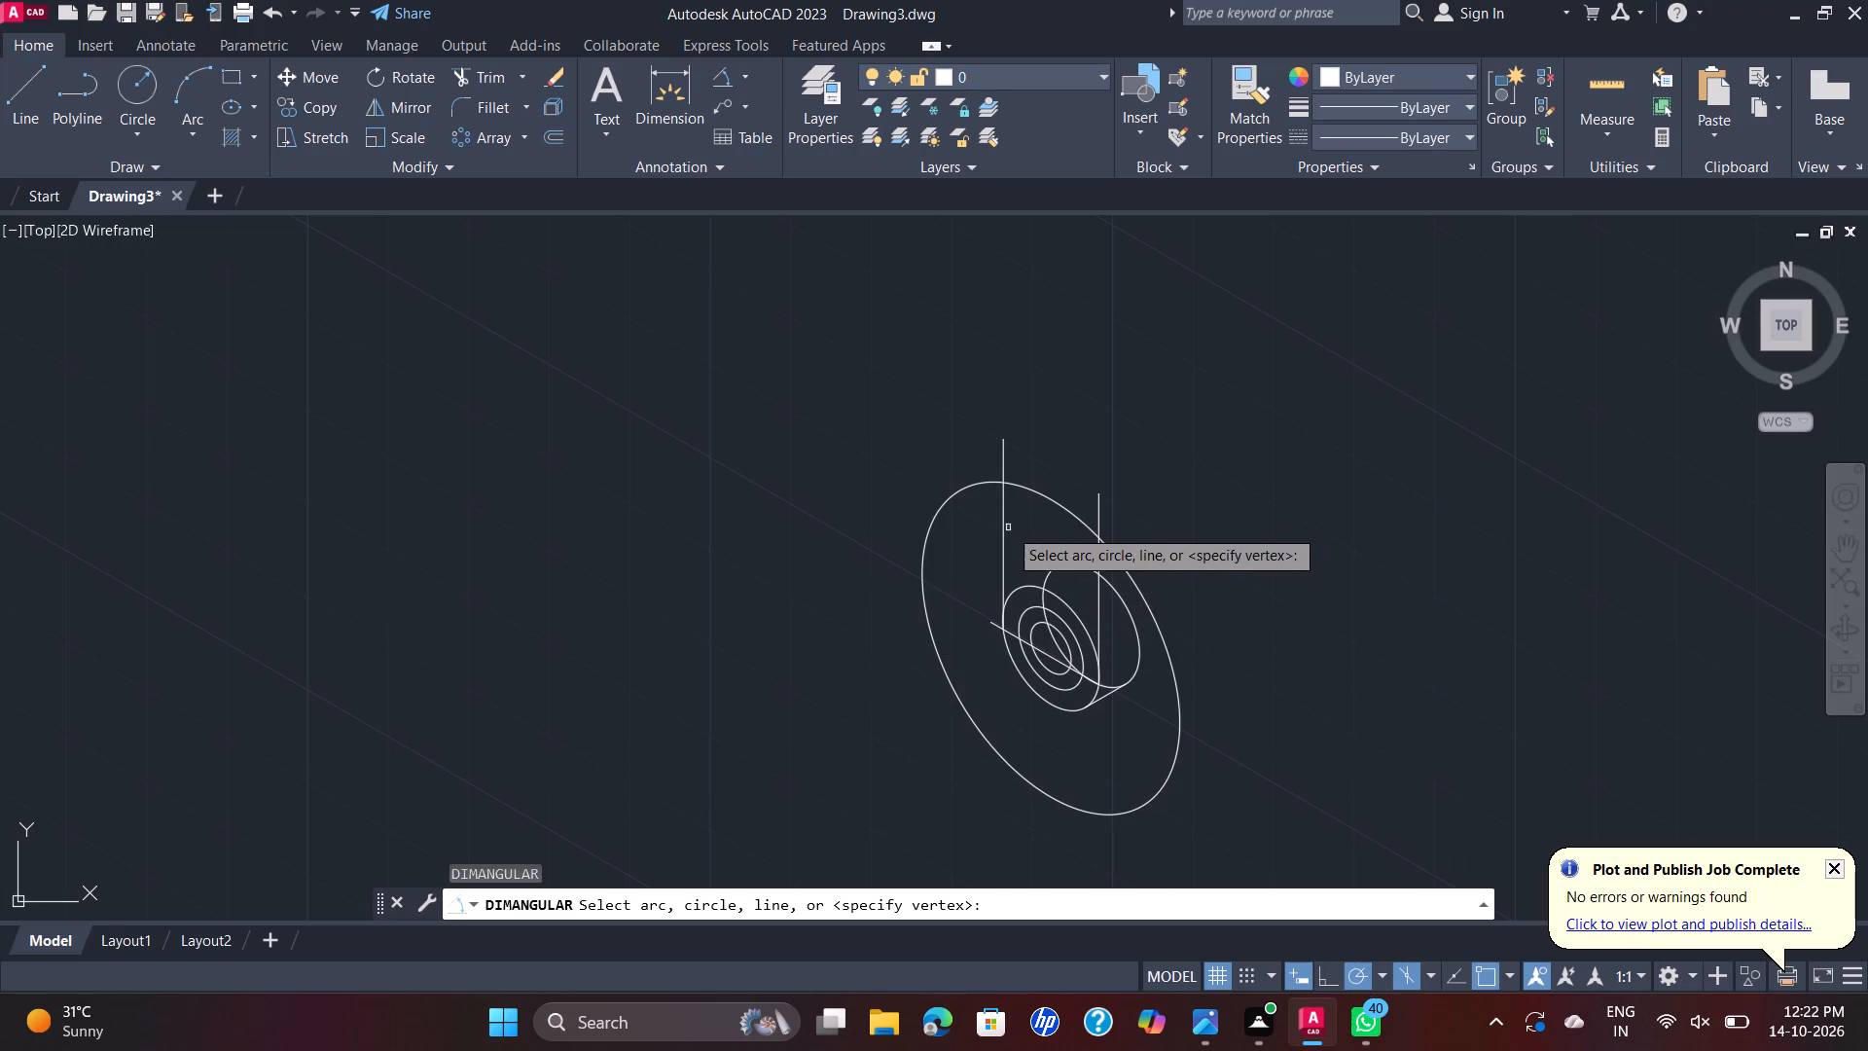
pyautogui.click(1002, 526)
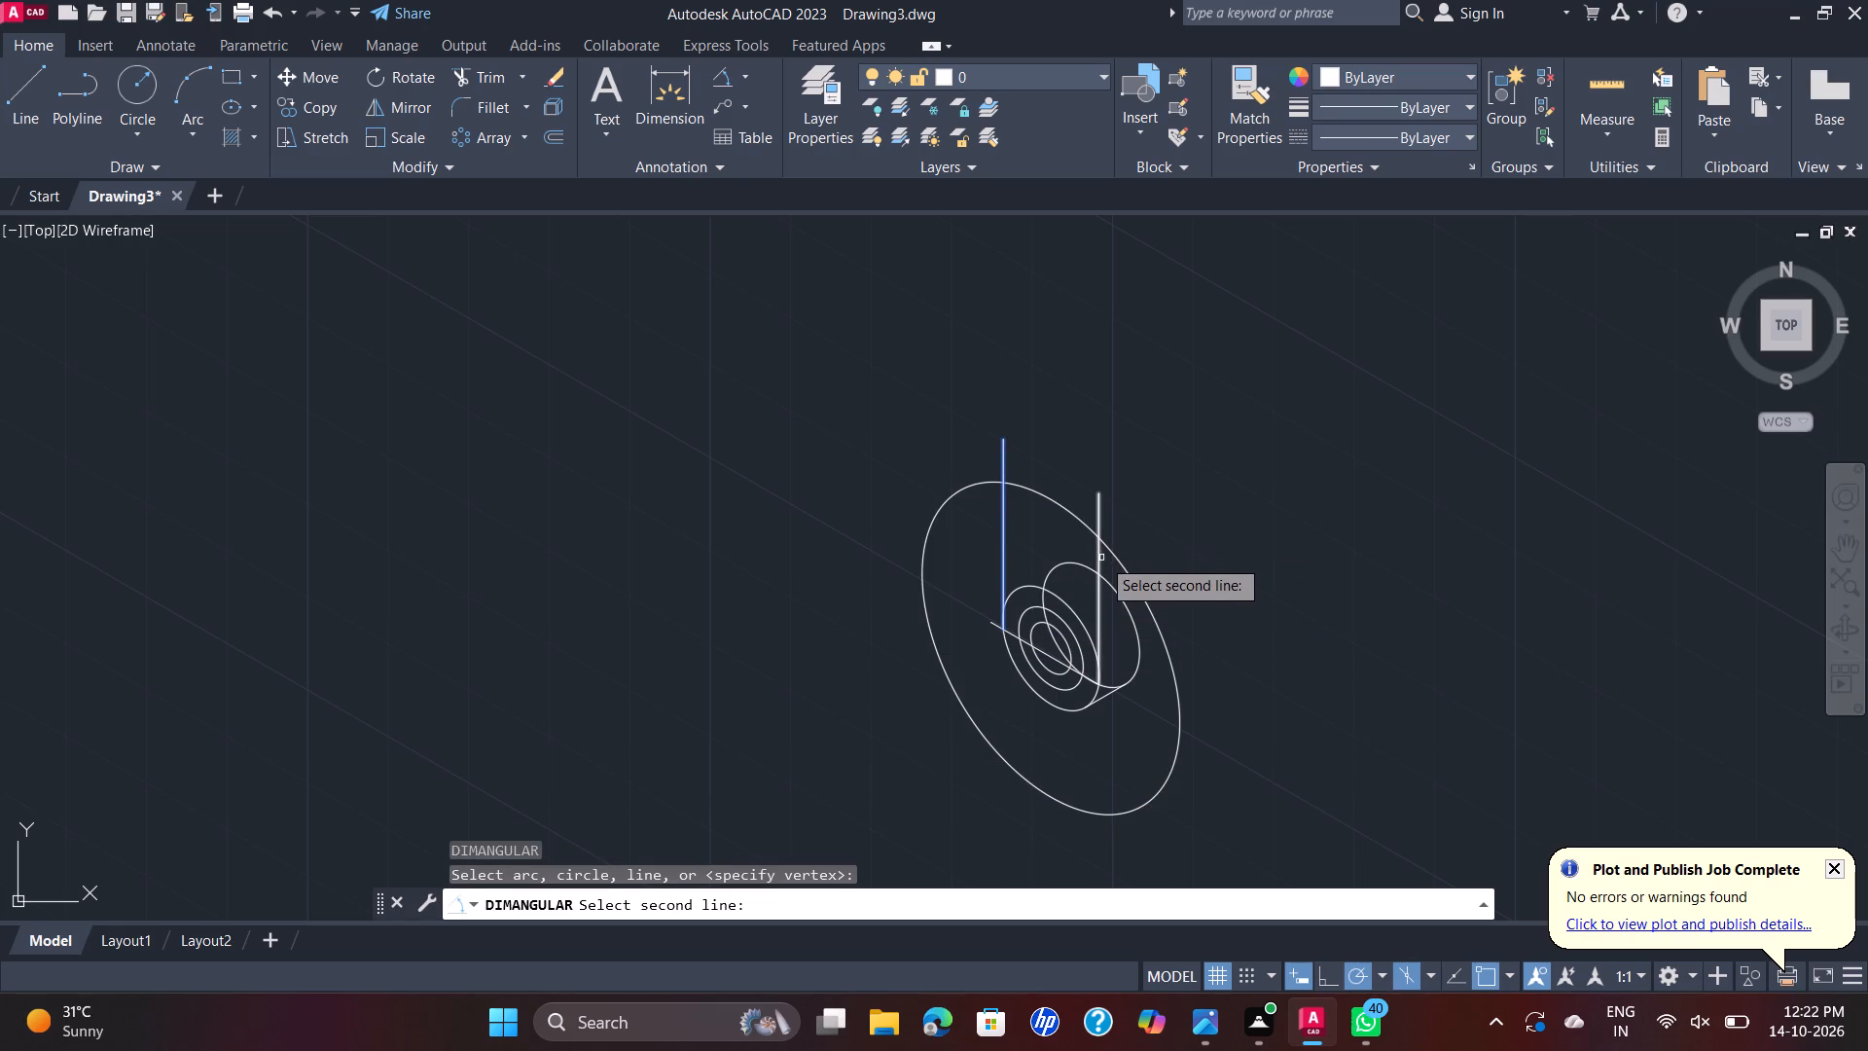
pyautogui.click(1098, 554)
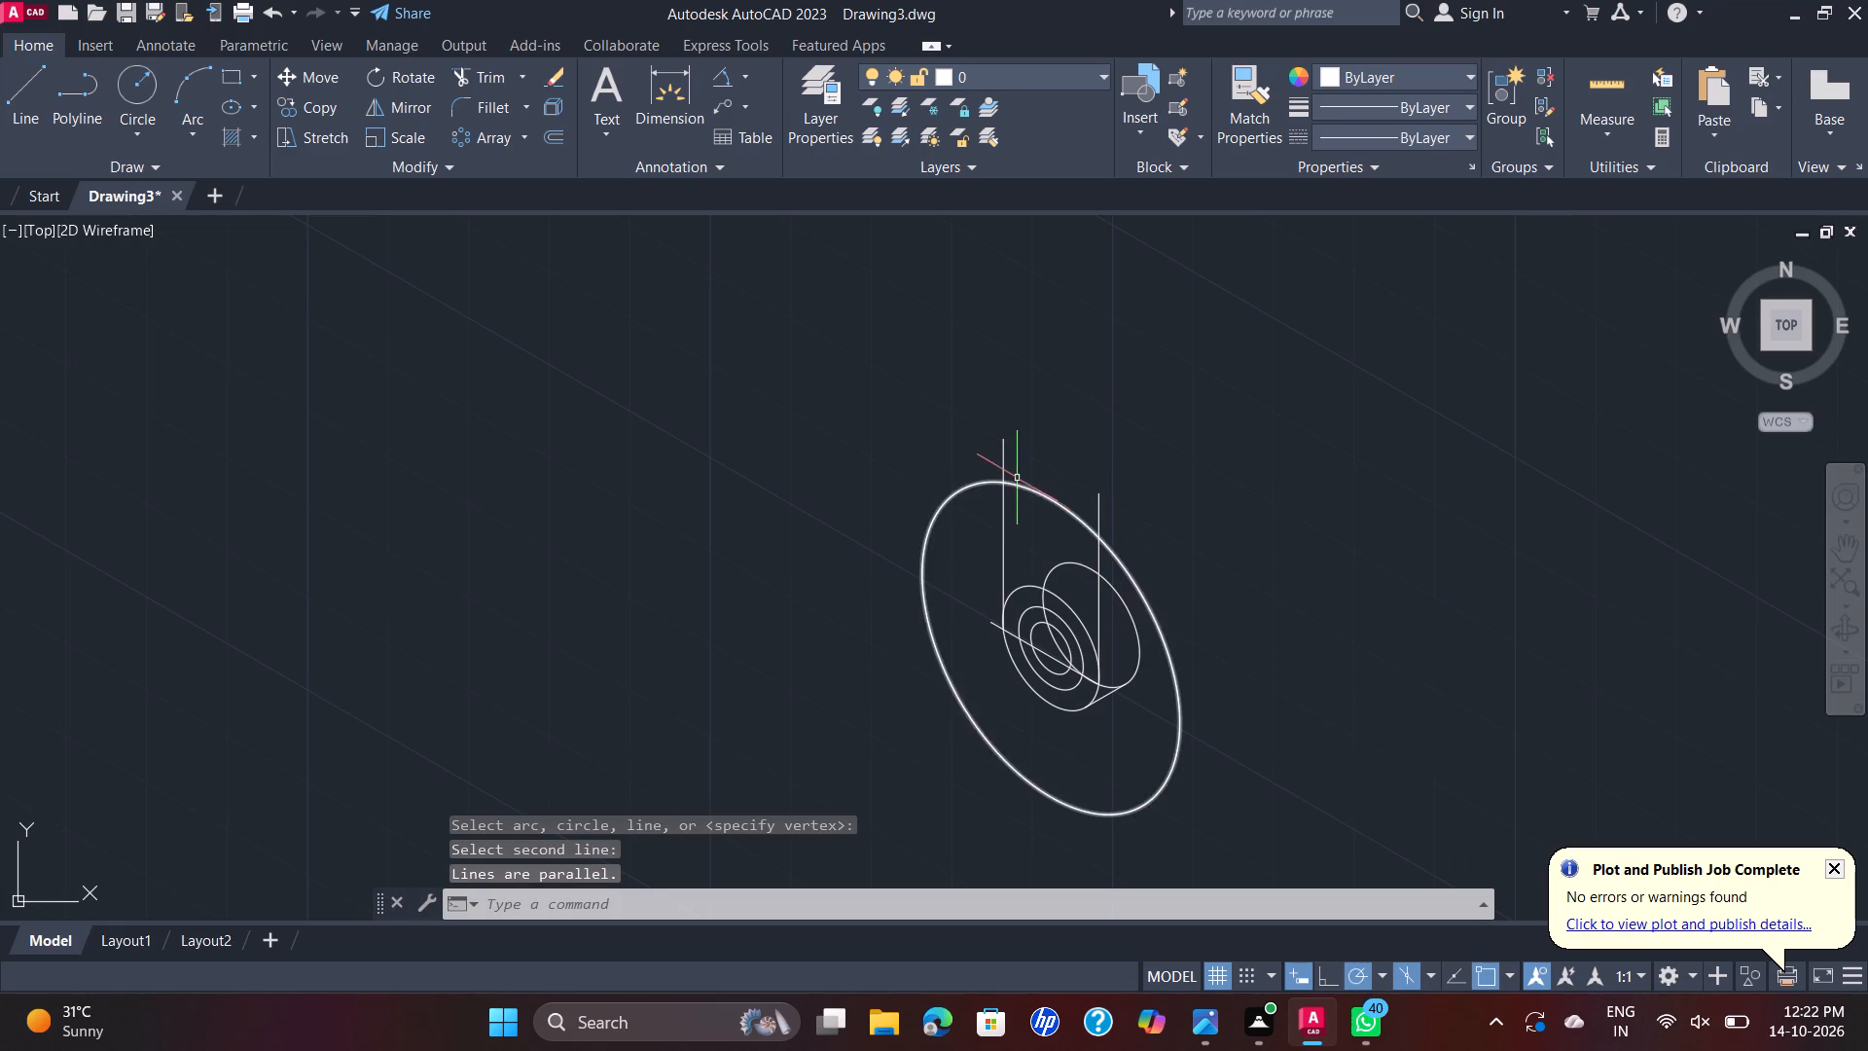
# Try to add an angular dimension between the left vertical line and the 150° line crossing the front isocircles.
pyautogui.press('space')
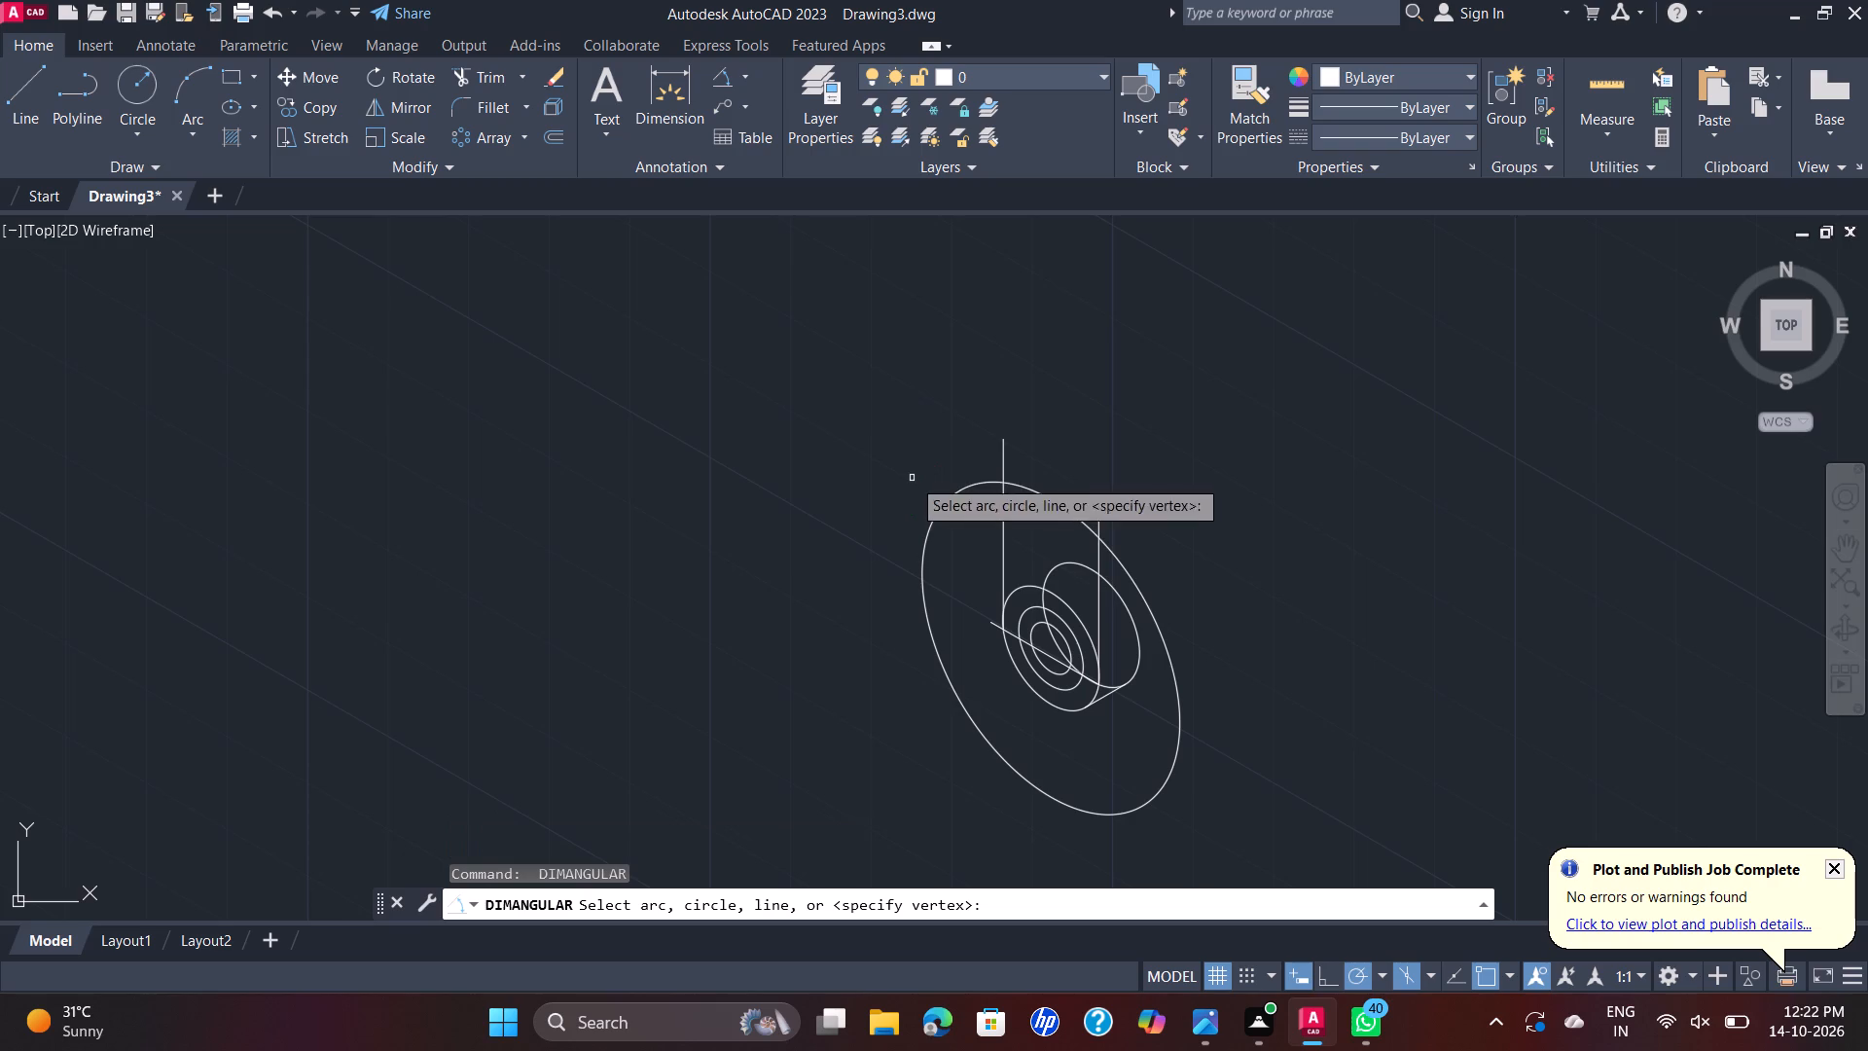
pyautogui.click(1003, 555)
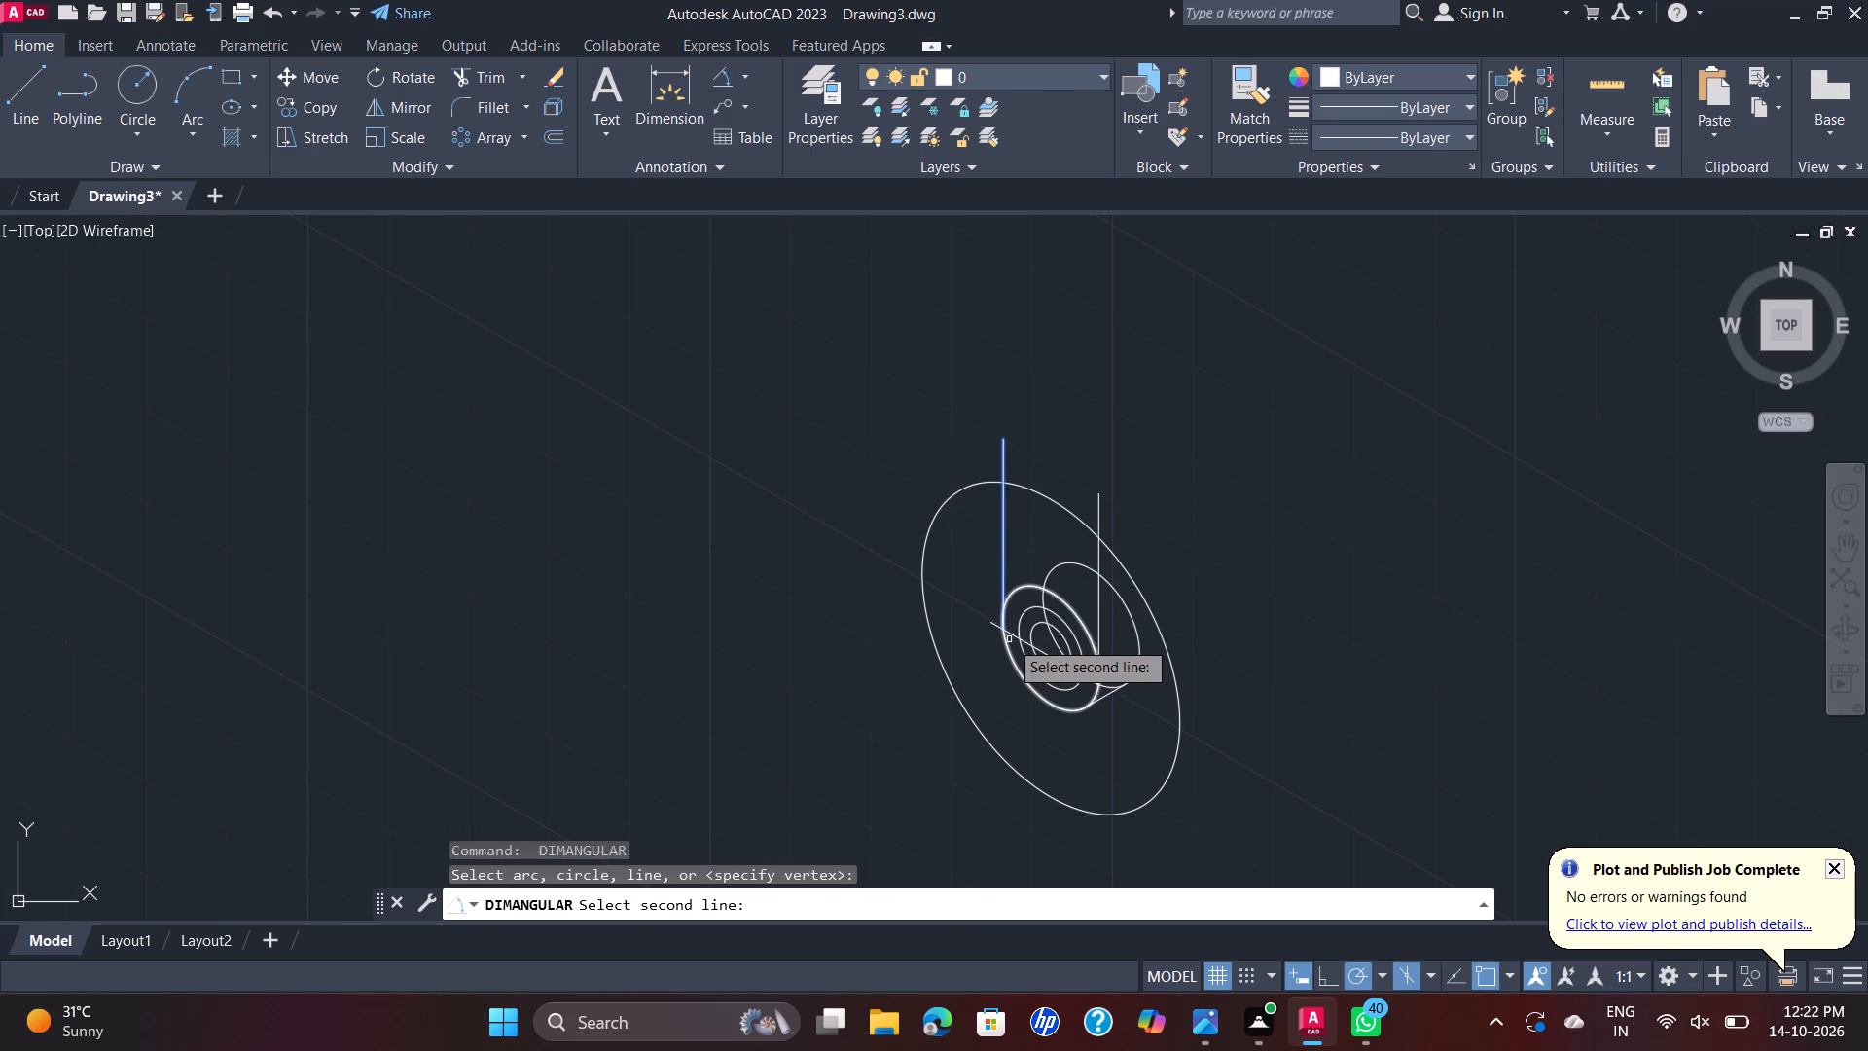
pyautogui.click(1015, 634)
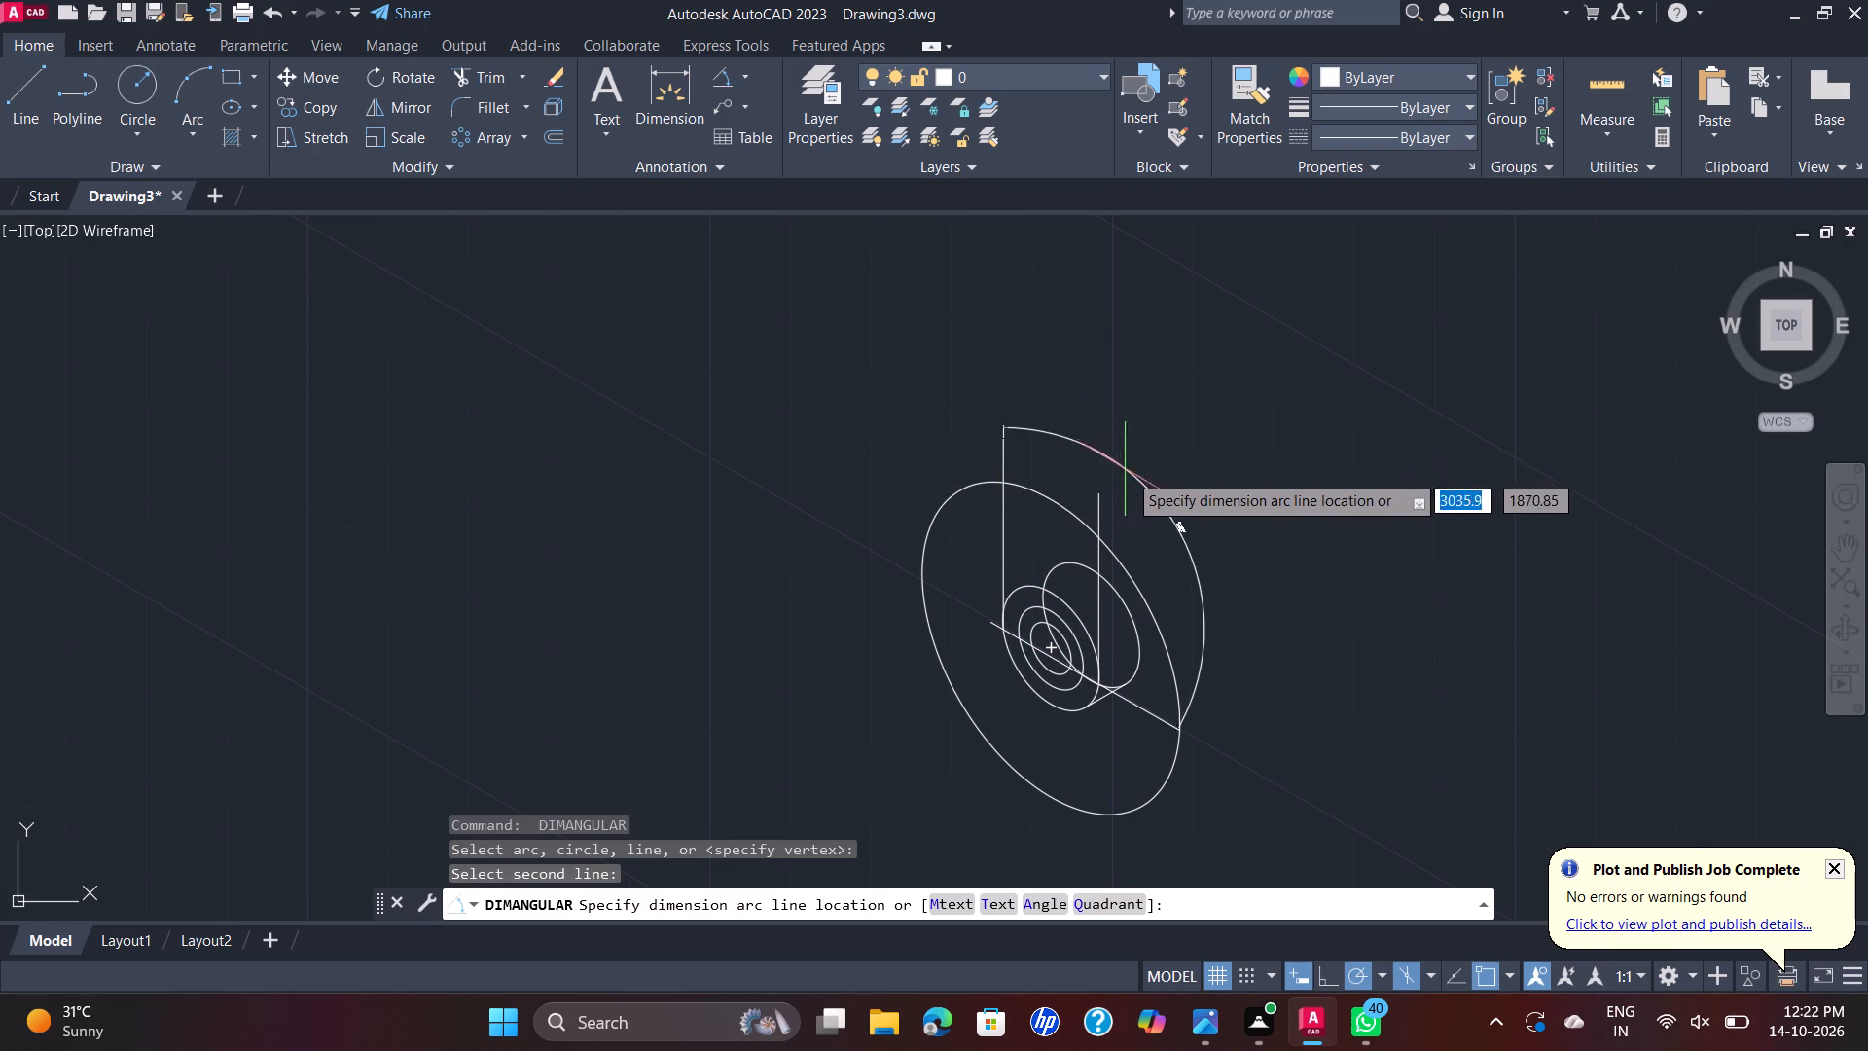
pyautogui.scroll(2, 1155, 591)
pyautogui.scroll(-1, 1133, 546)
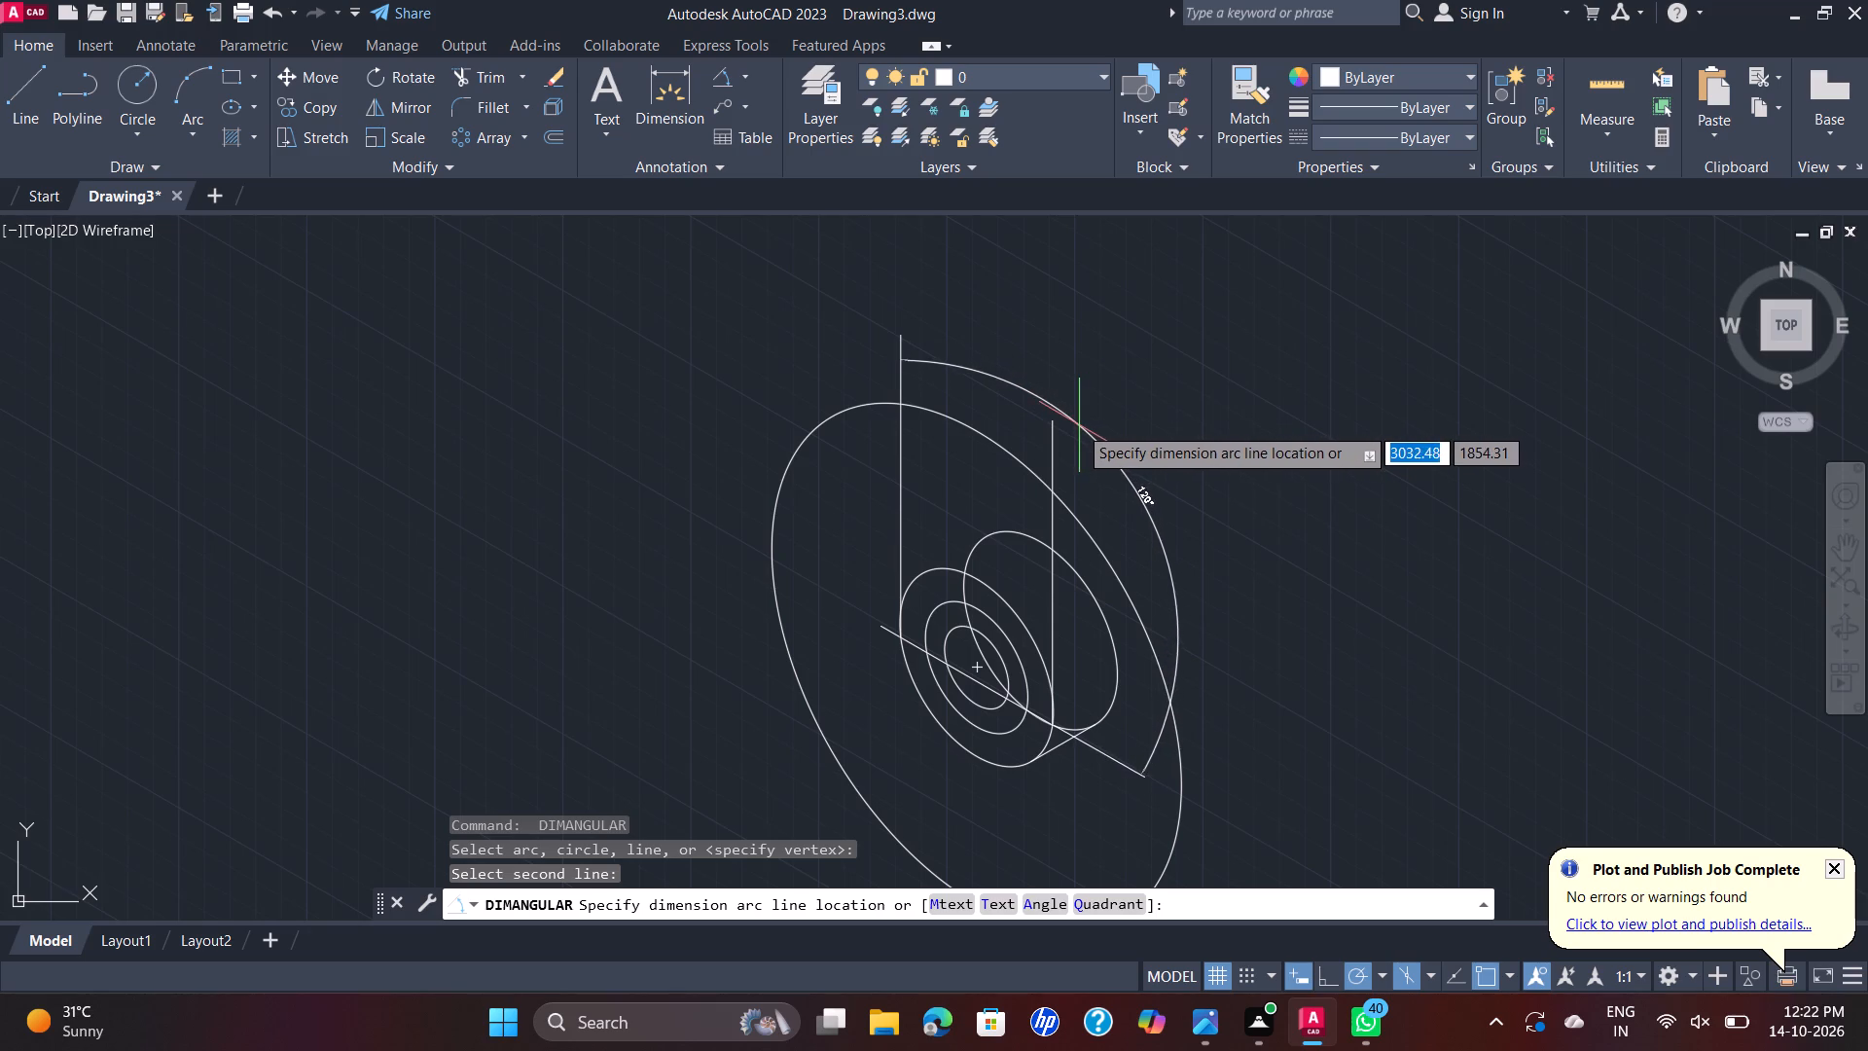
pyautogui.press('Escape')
# Erase the 150° line that crosses the front isocircles.
pyautogui.scroll(3, 876, 615)
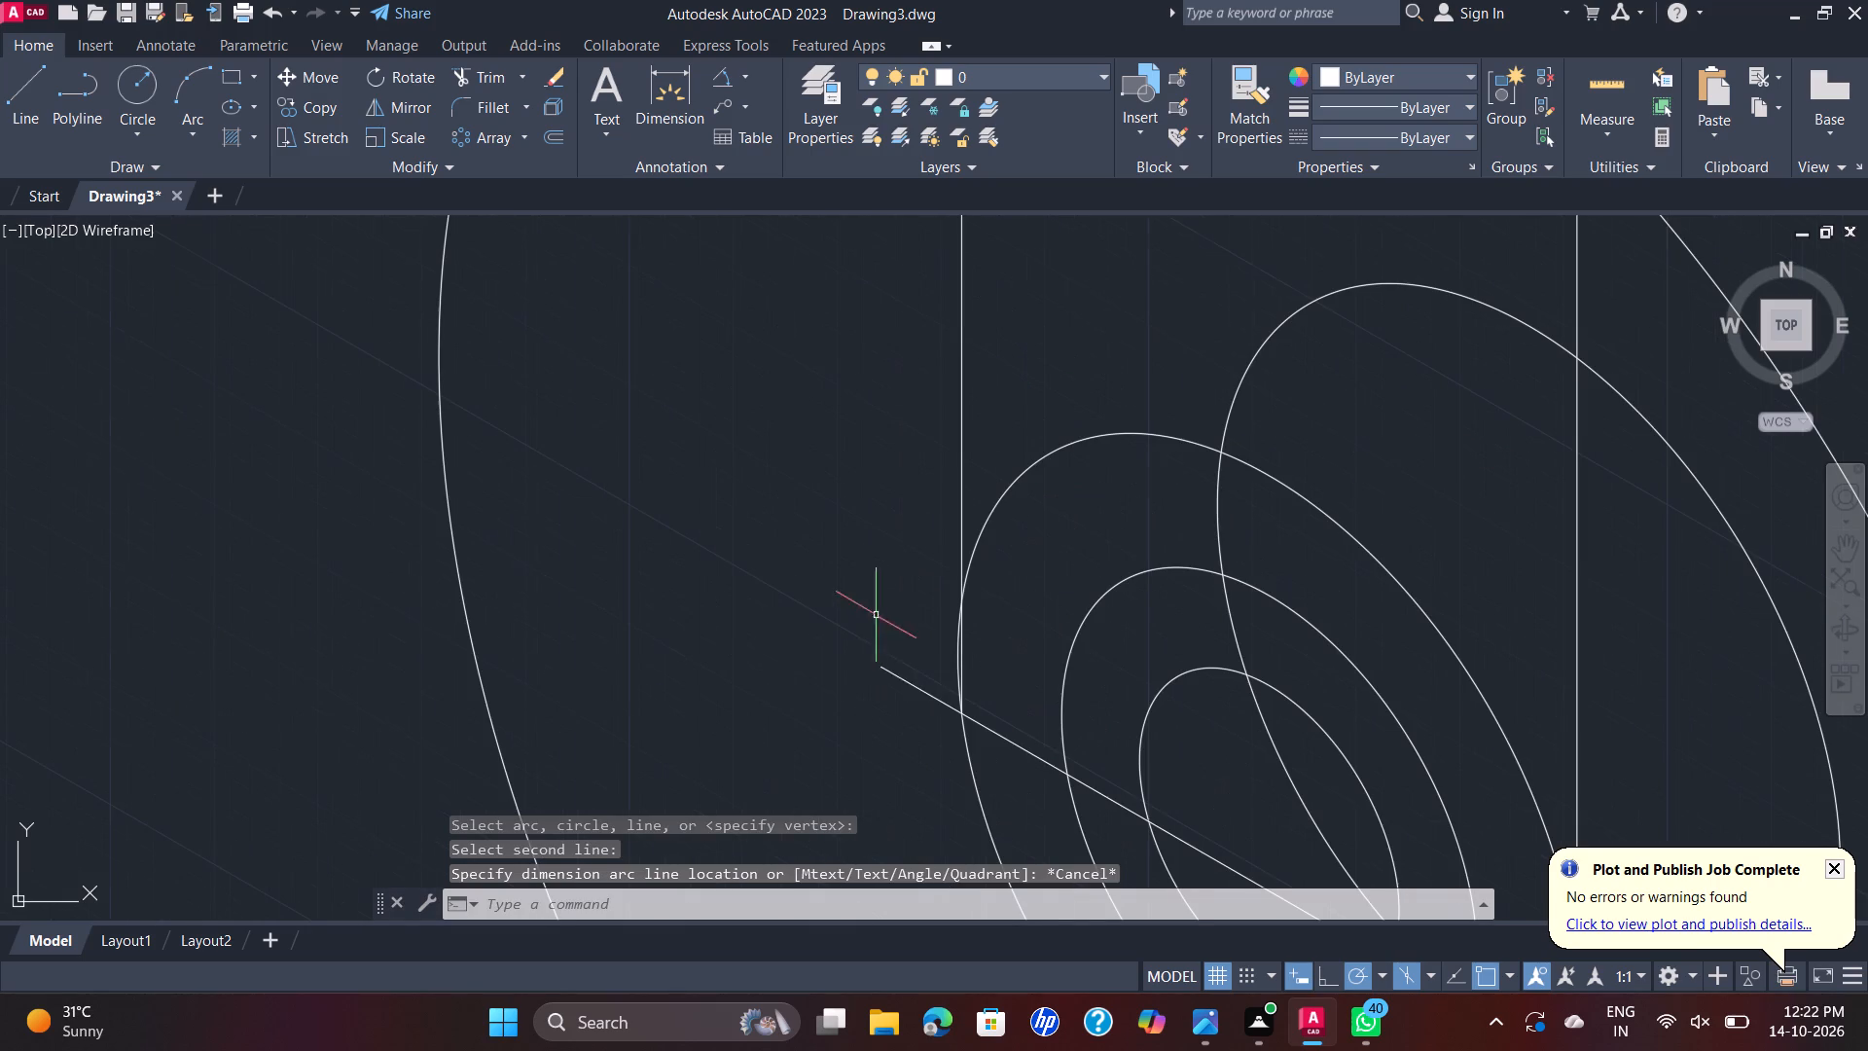
pyautogui.scroll(-1, 900, 682)
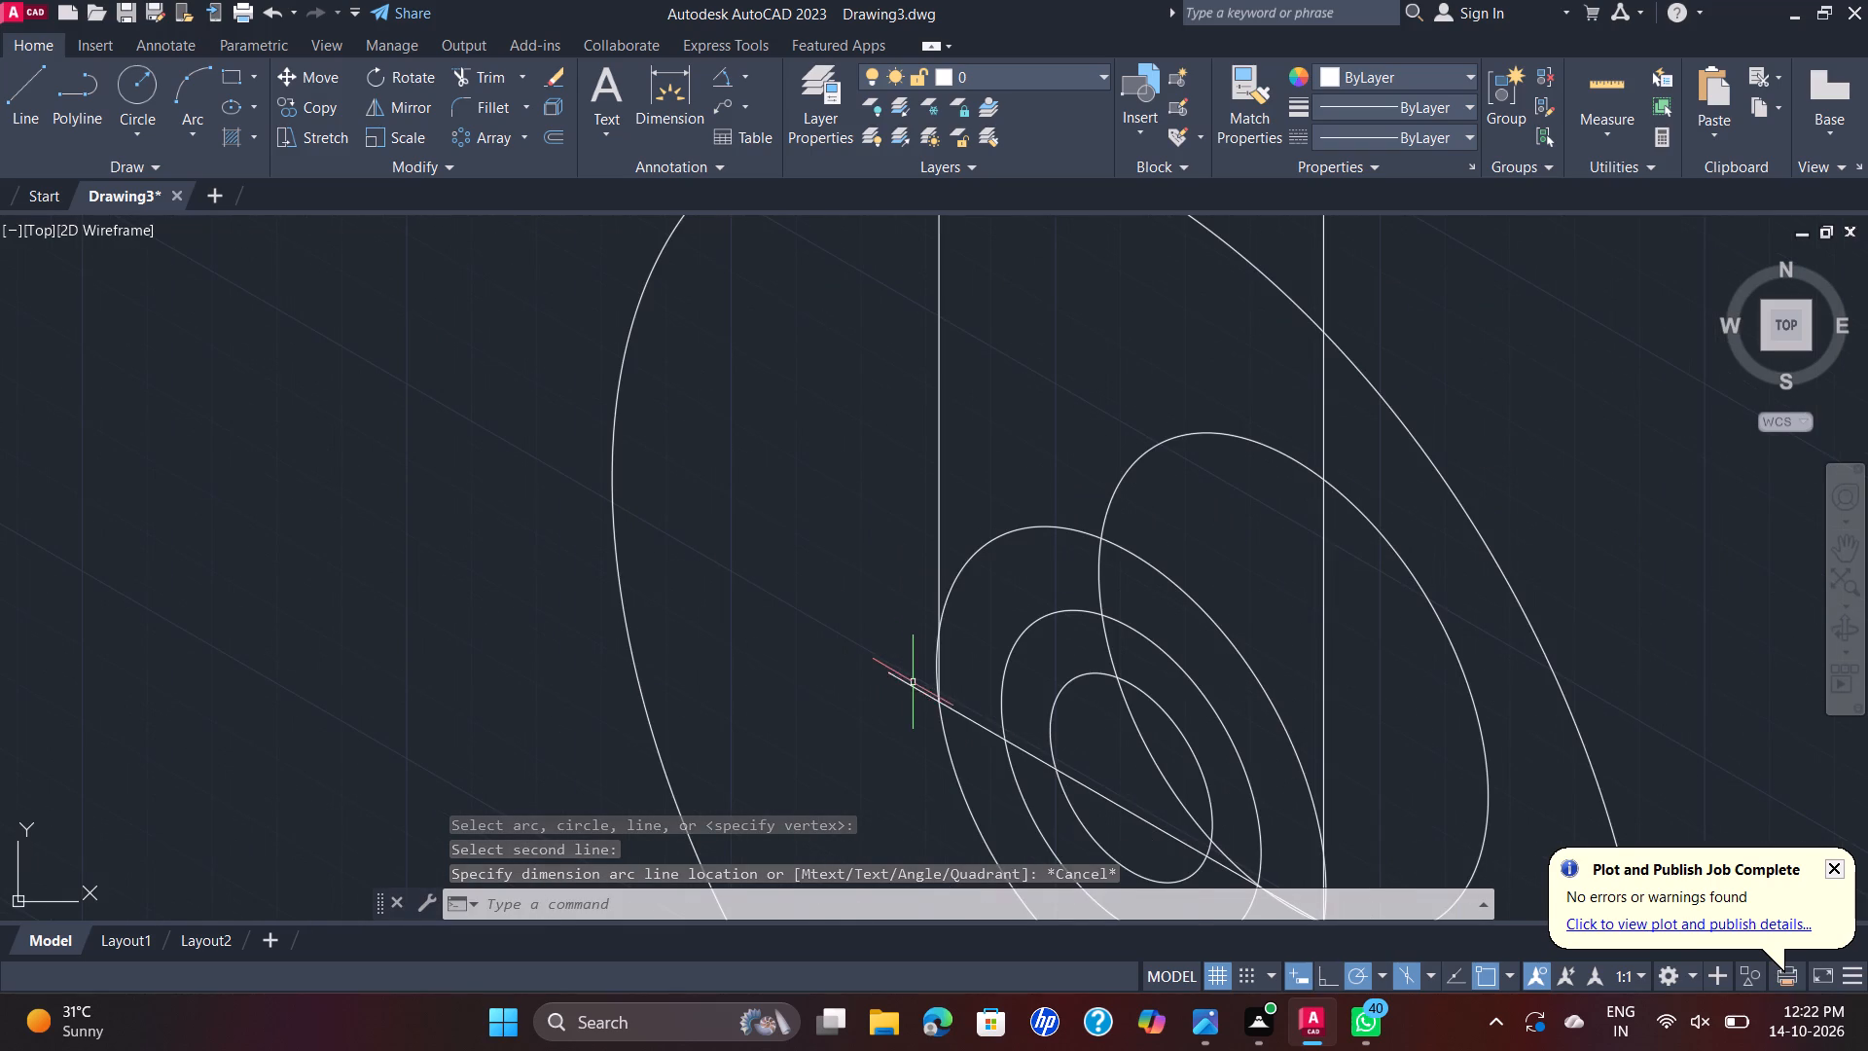
pyautogui.click(952, 715)
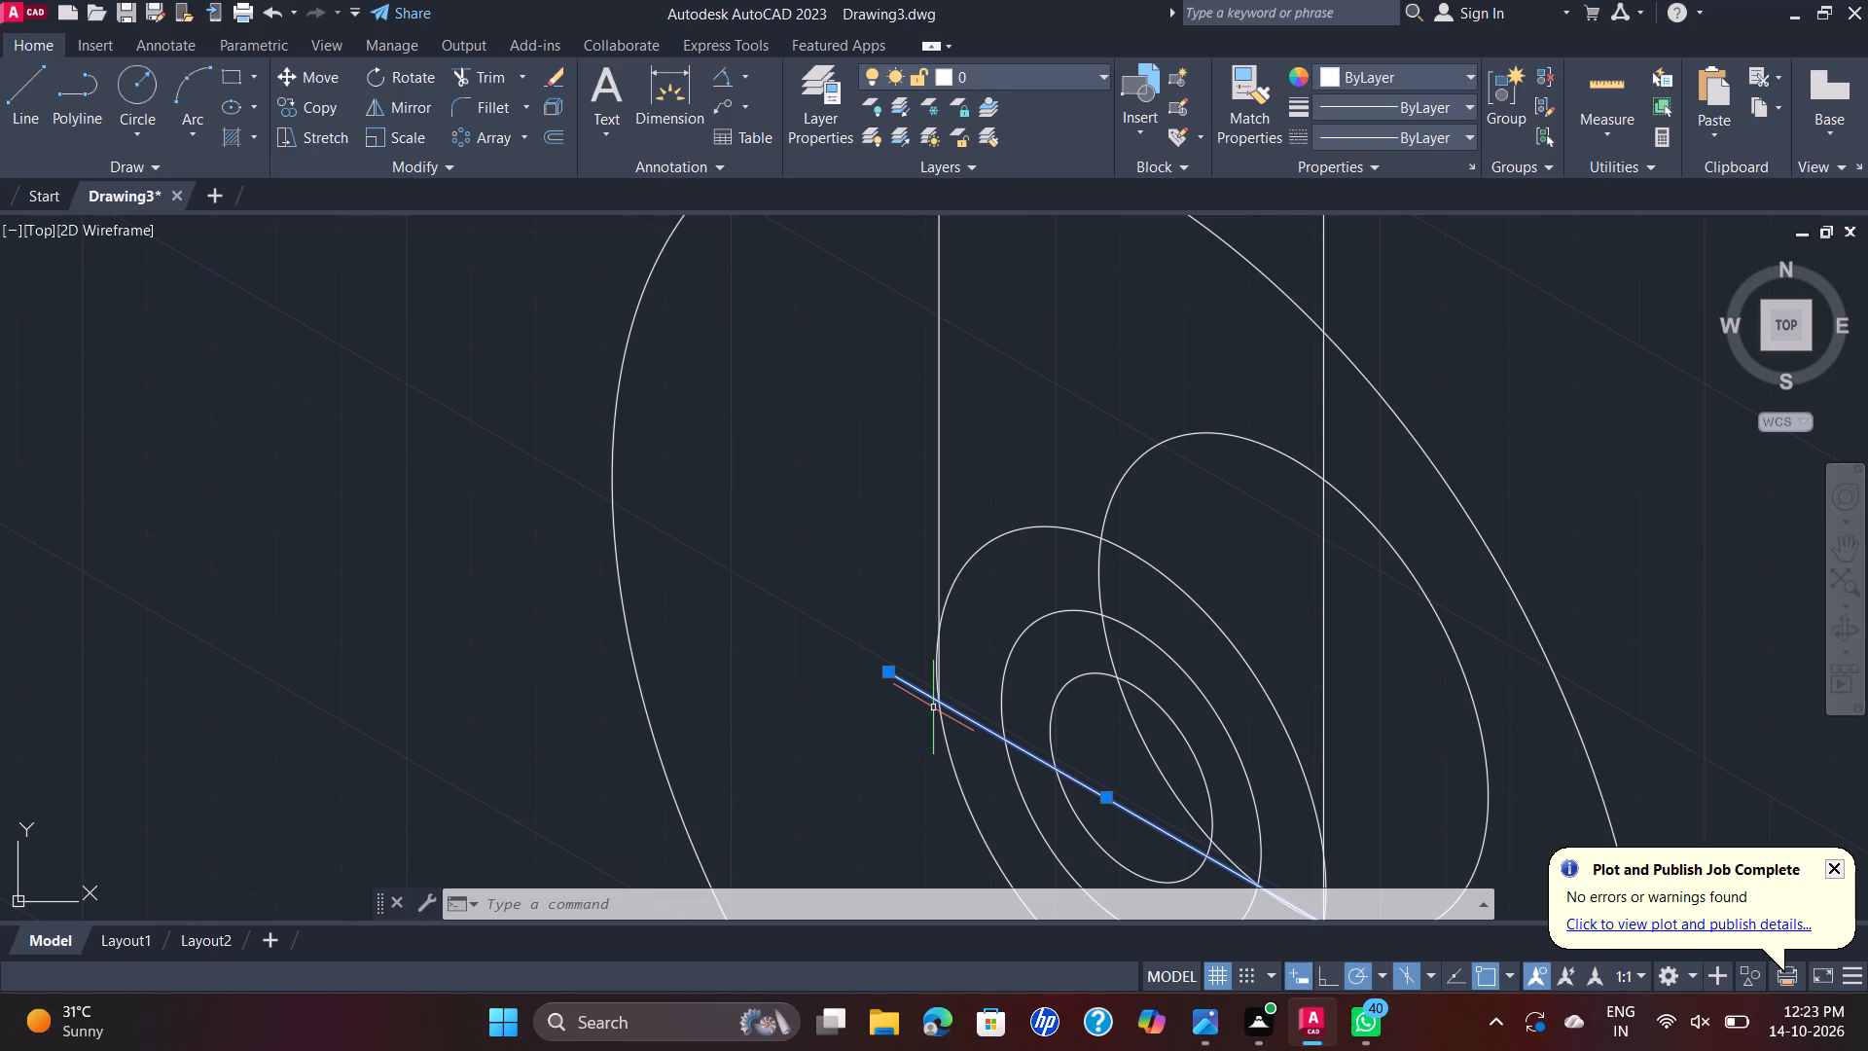
pyautogui.press('Delete')
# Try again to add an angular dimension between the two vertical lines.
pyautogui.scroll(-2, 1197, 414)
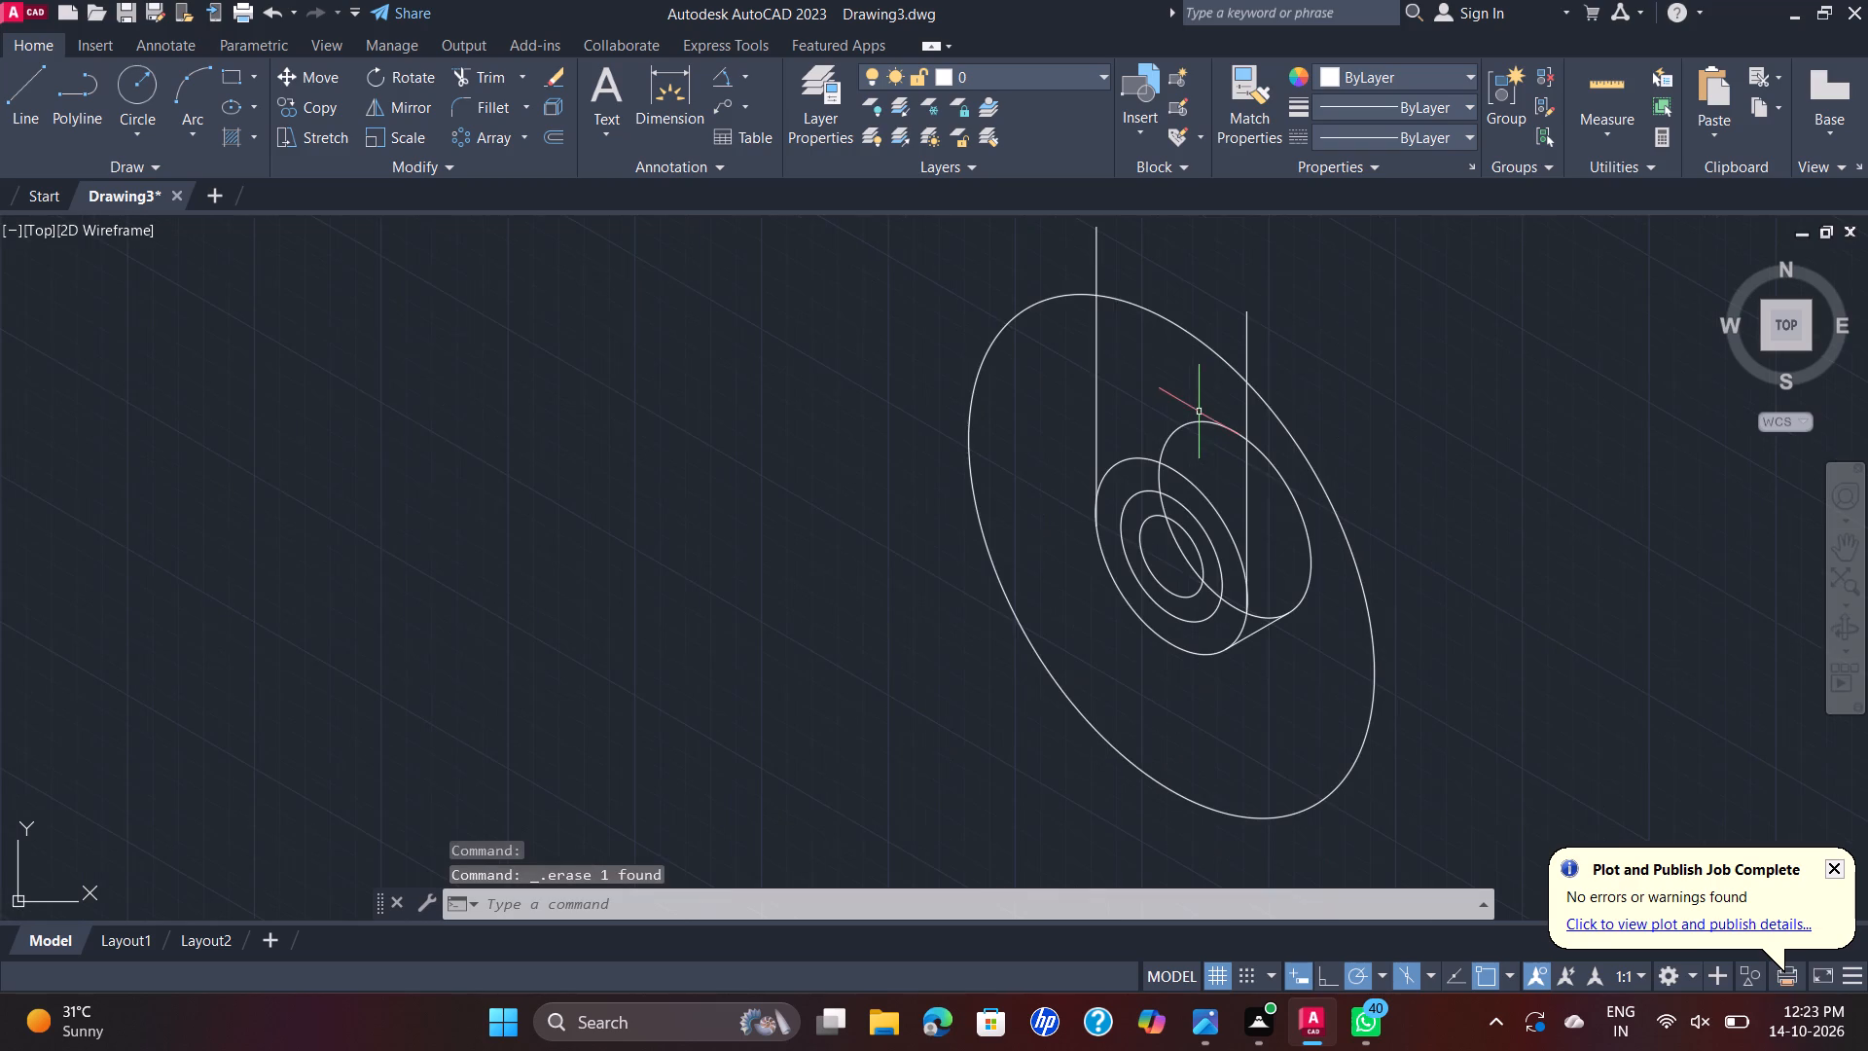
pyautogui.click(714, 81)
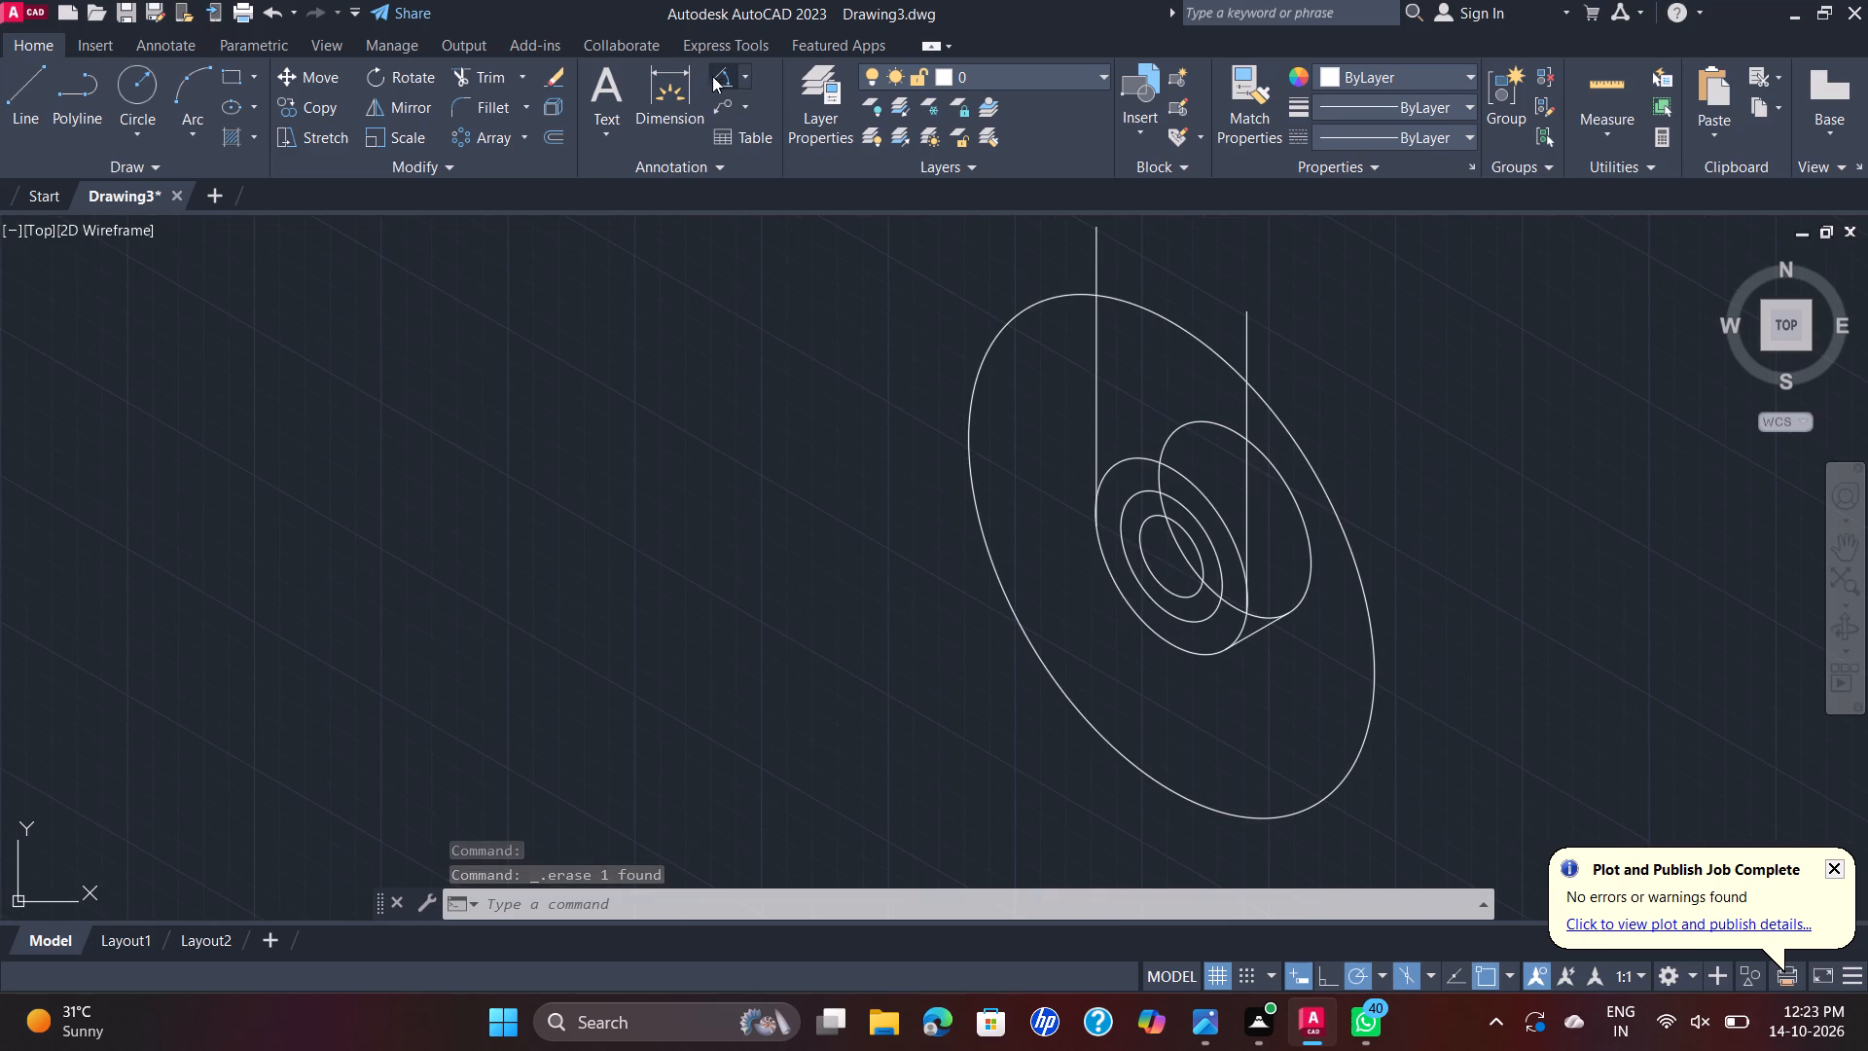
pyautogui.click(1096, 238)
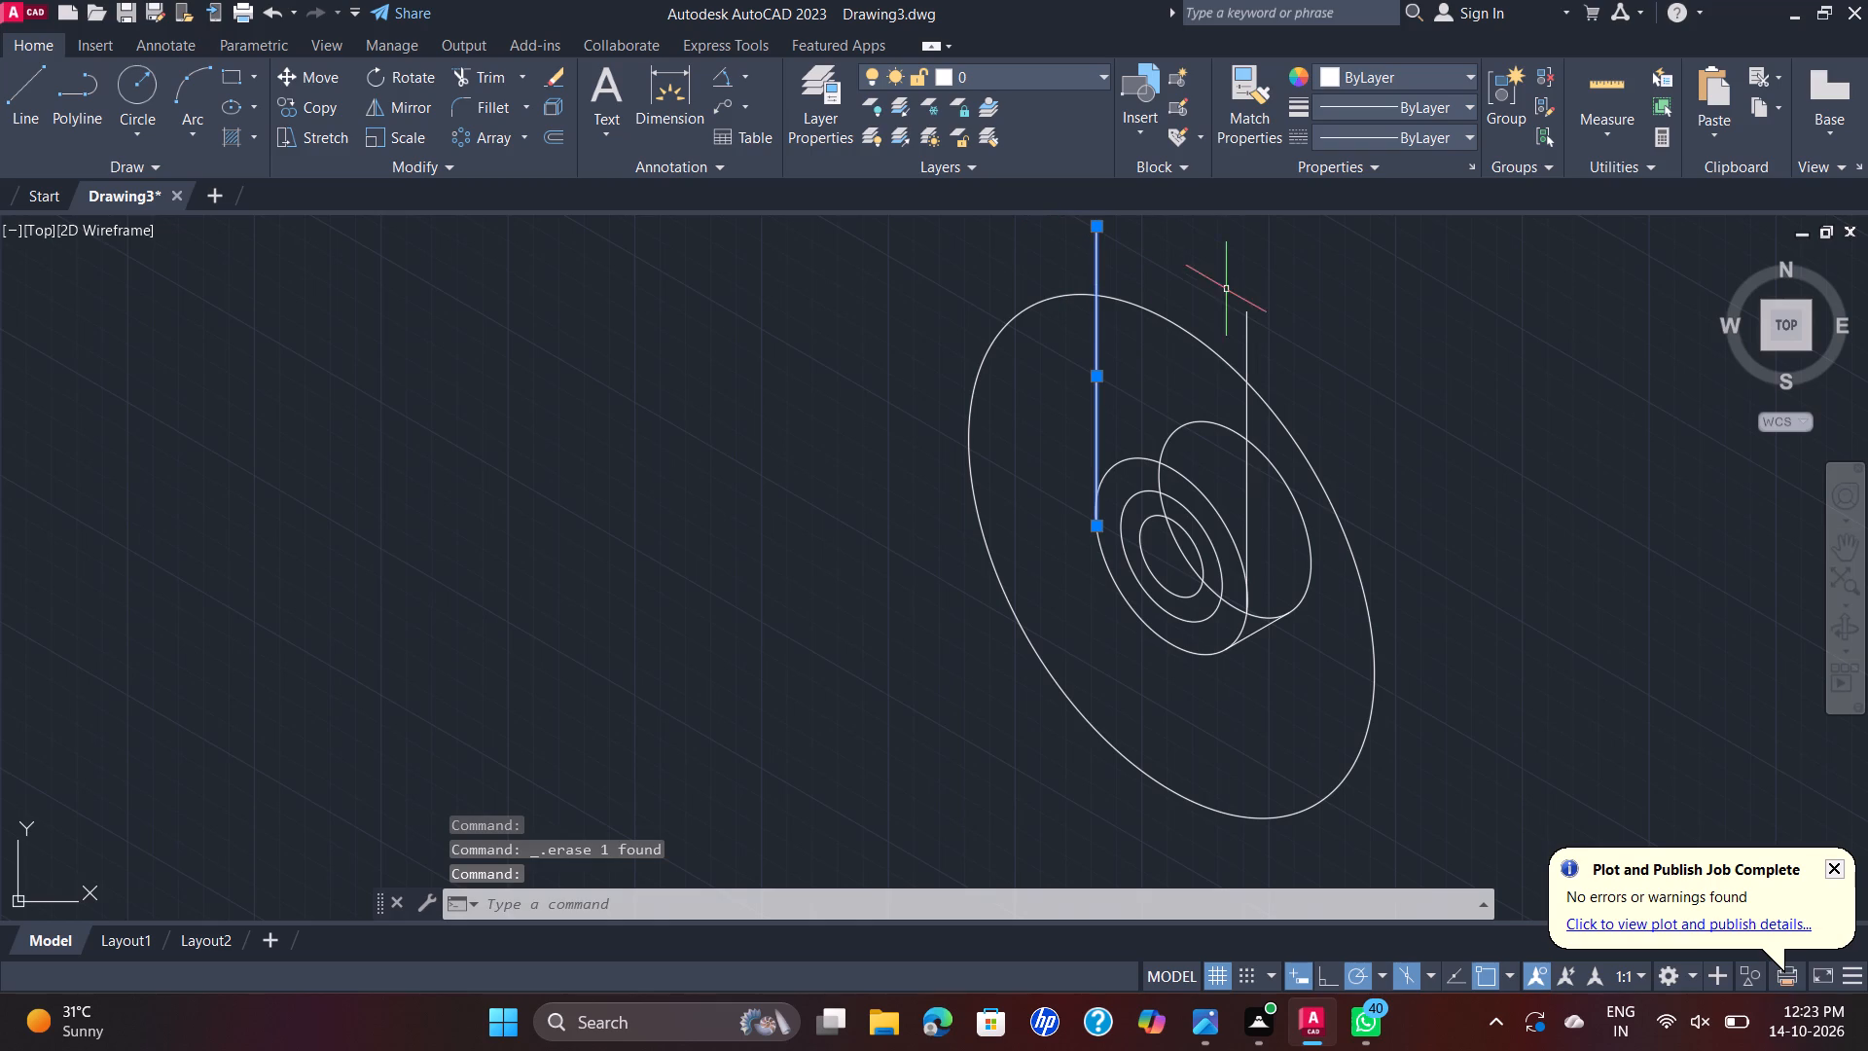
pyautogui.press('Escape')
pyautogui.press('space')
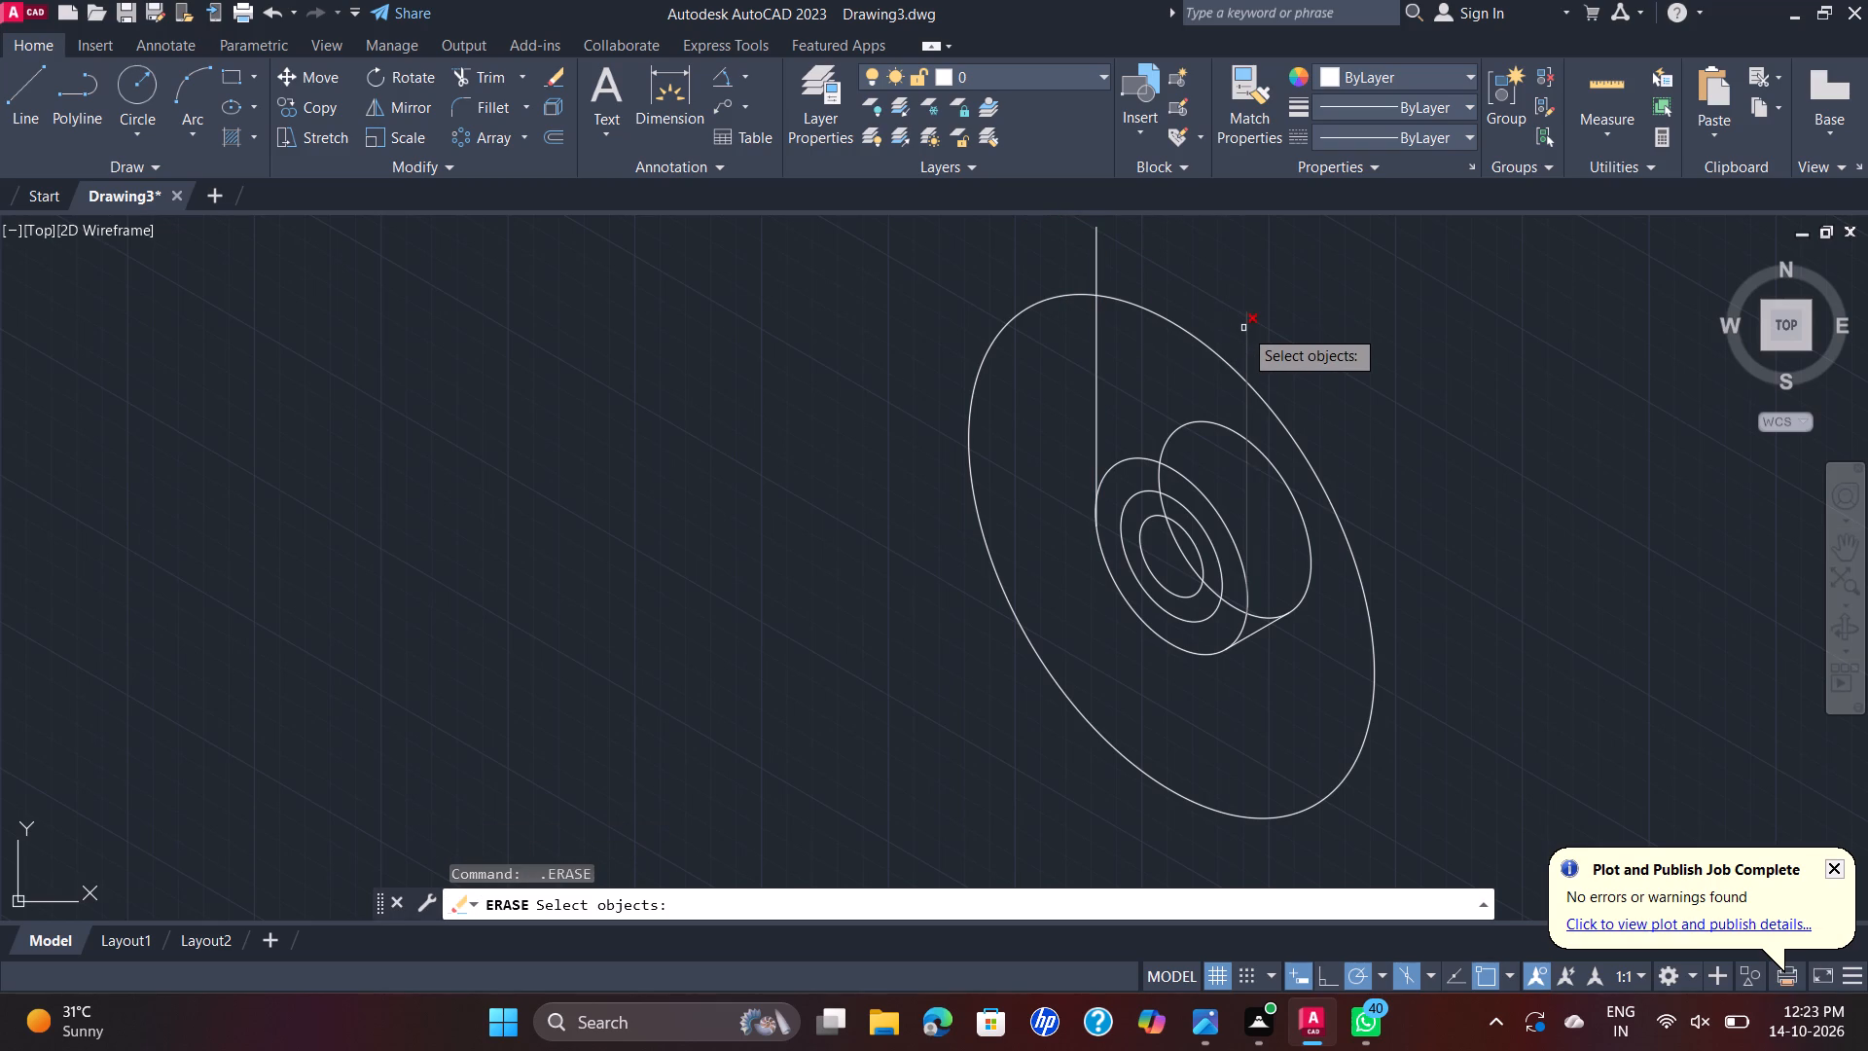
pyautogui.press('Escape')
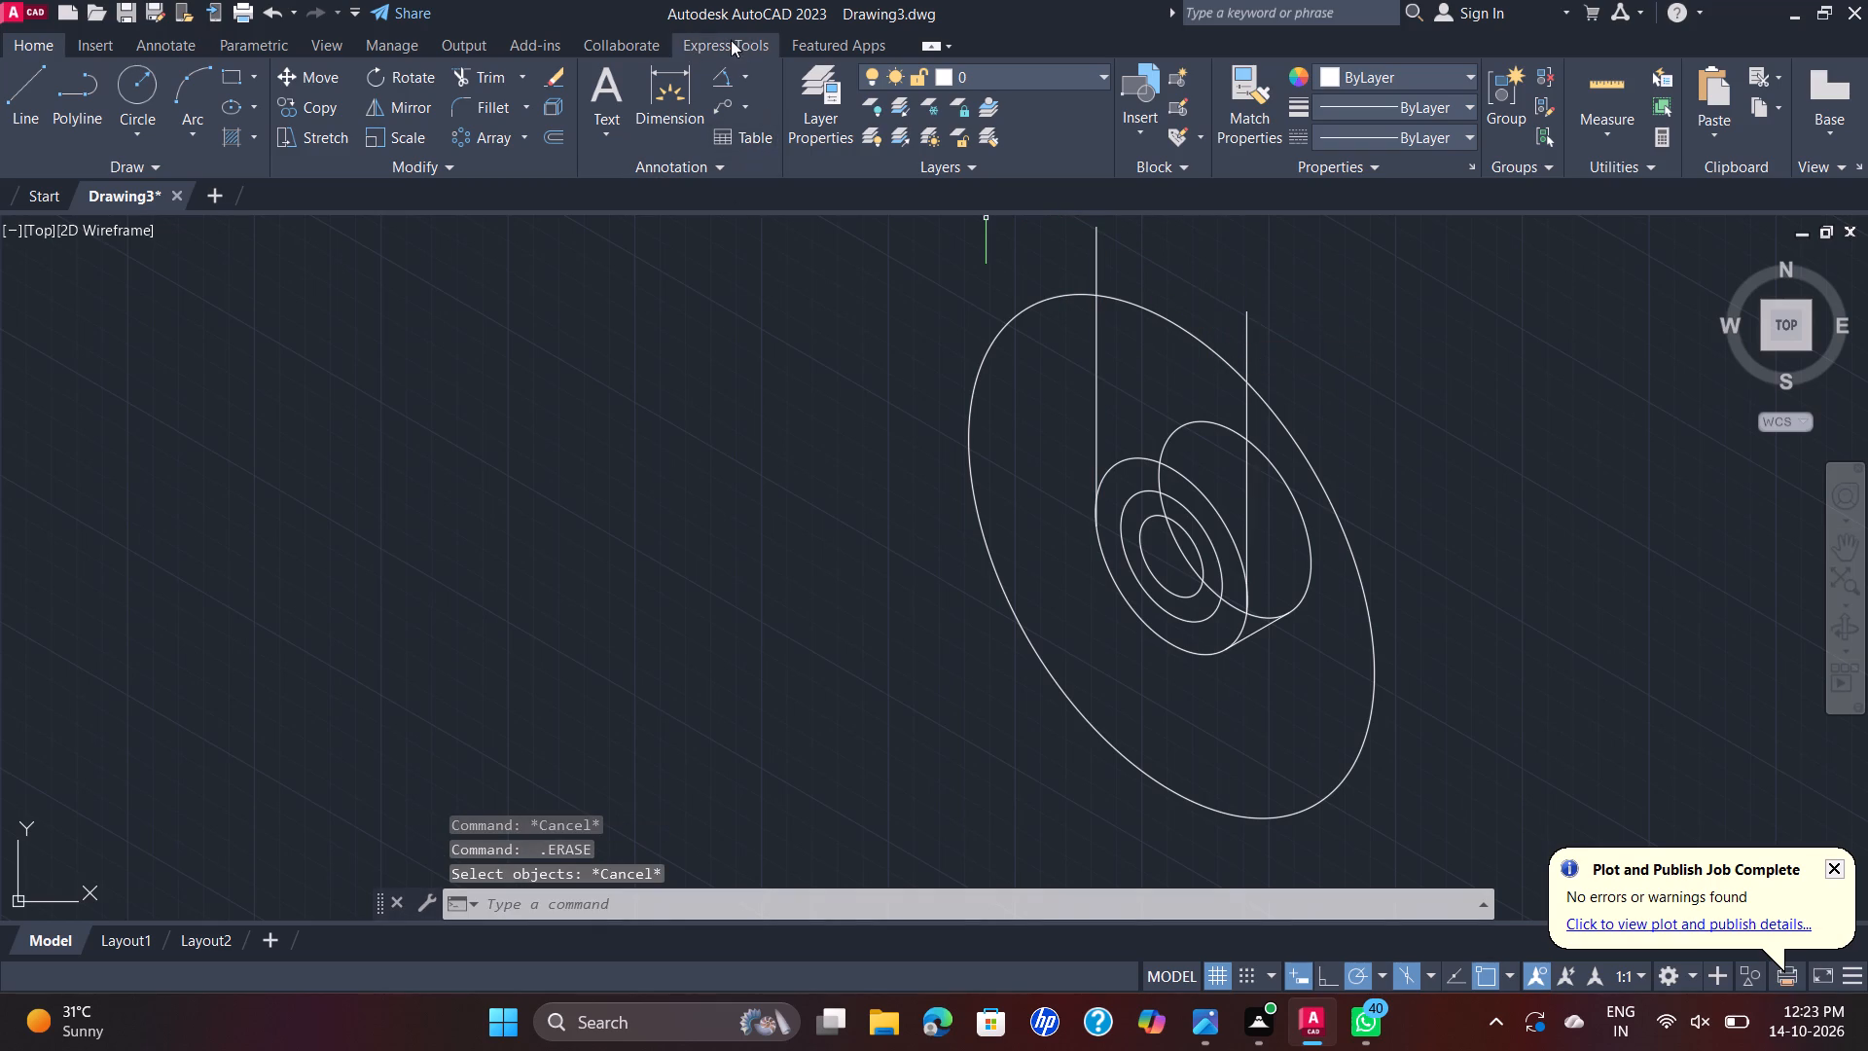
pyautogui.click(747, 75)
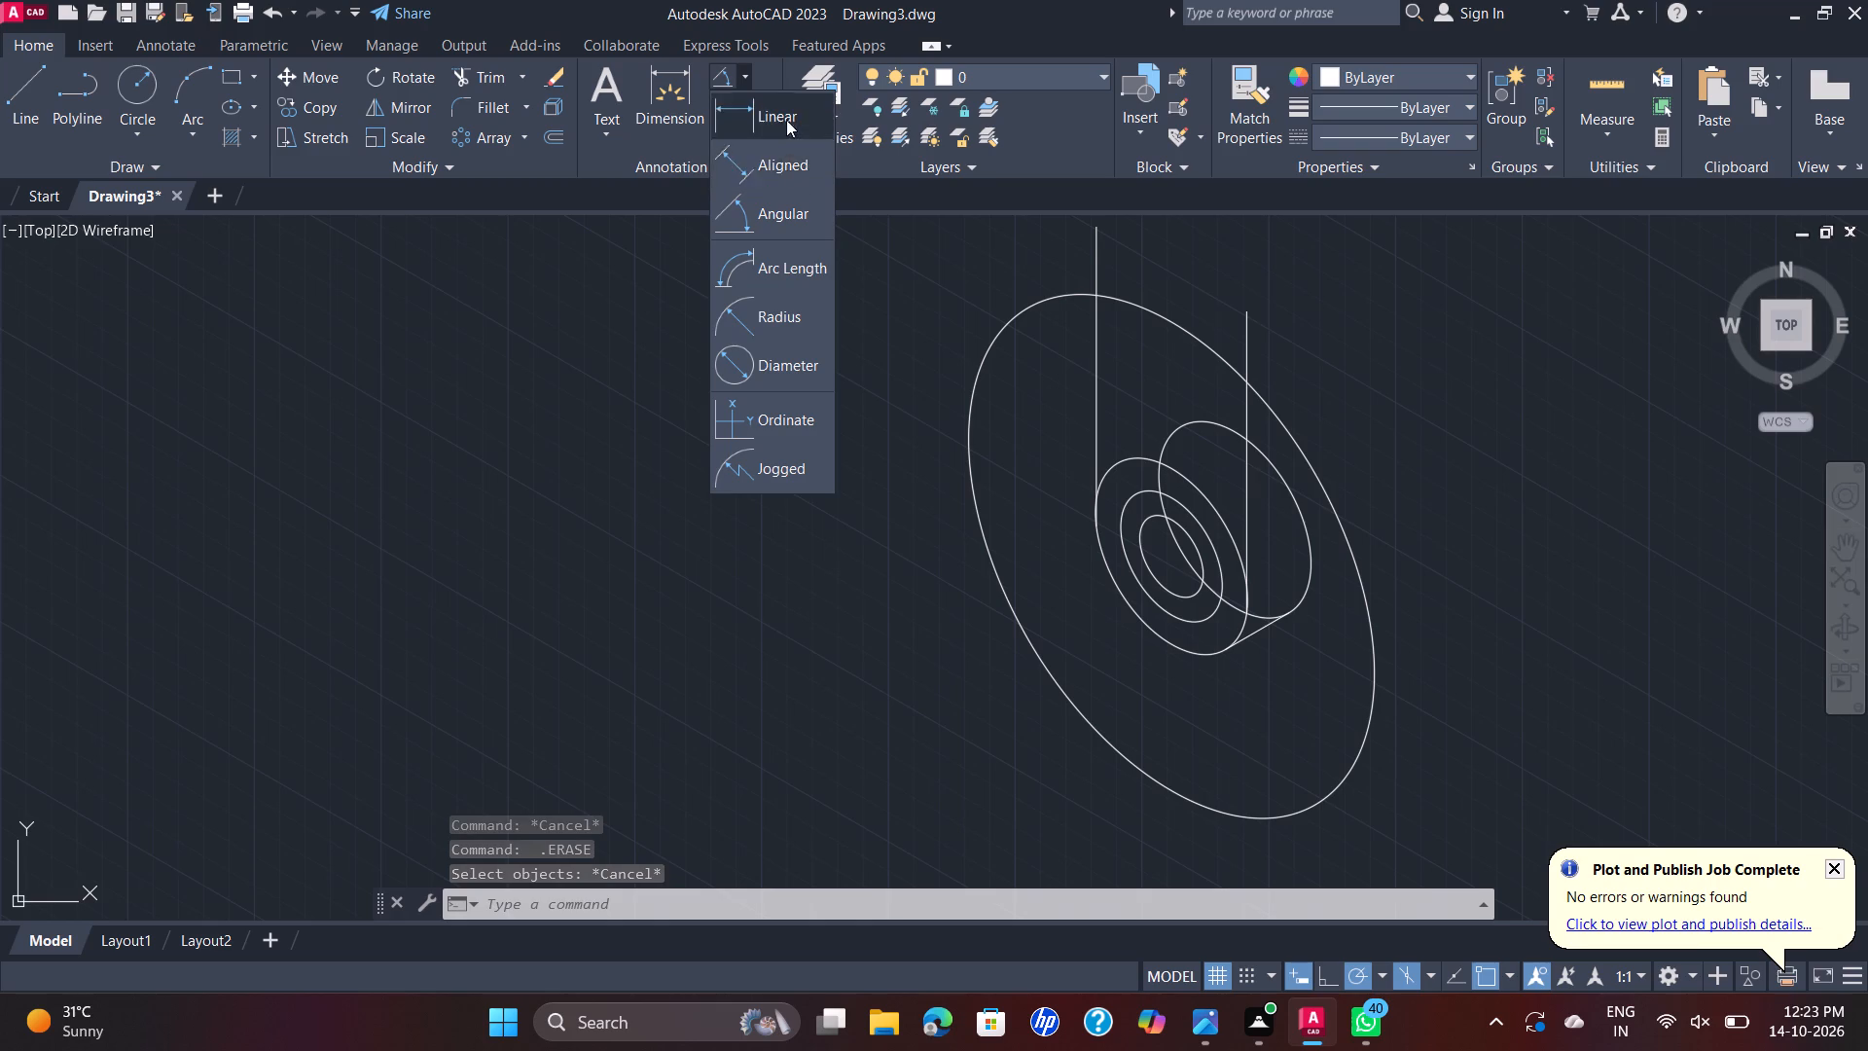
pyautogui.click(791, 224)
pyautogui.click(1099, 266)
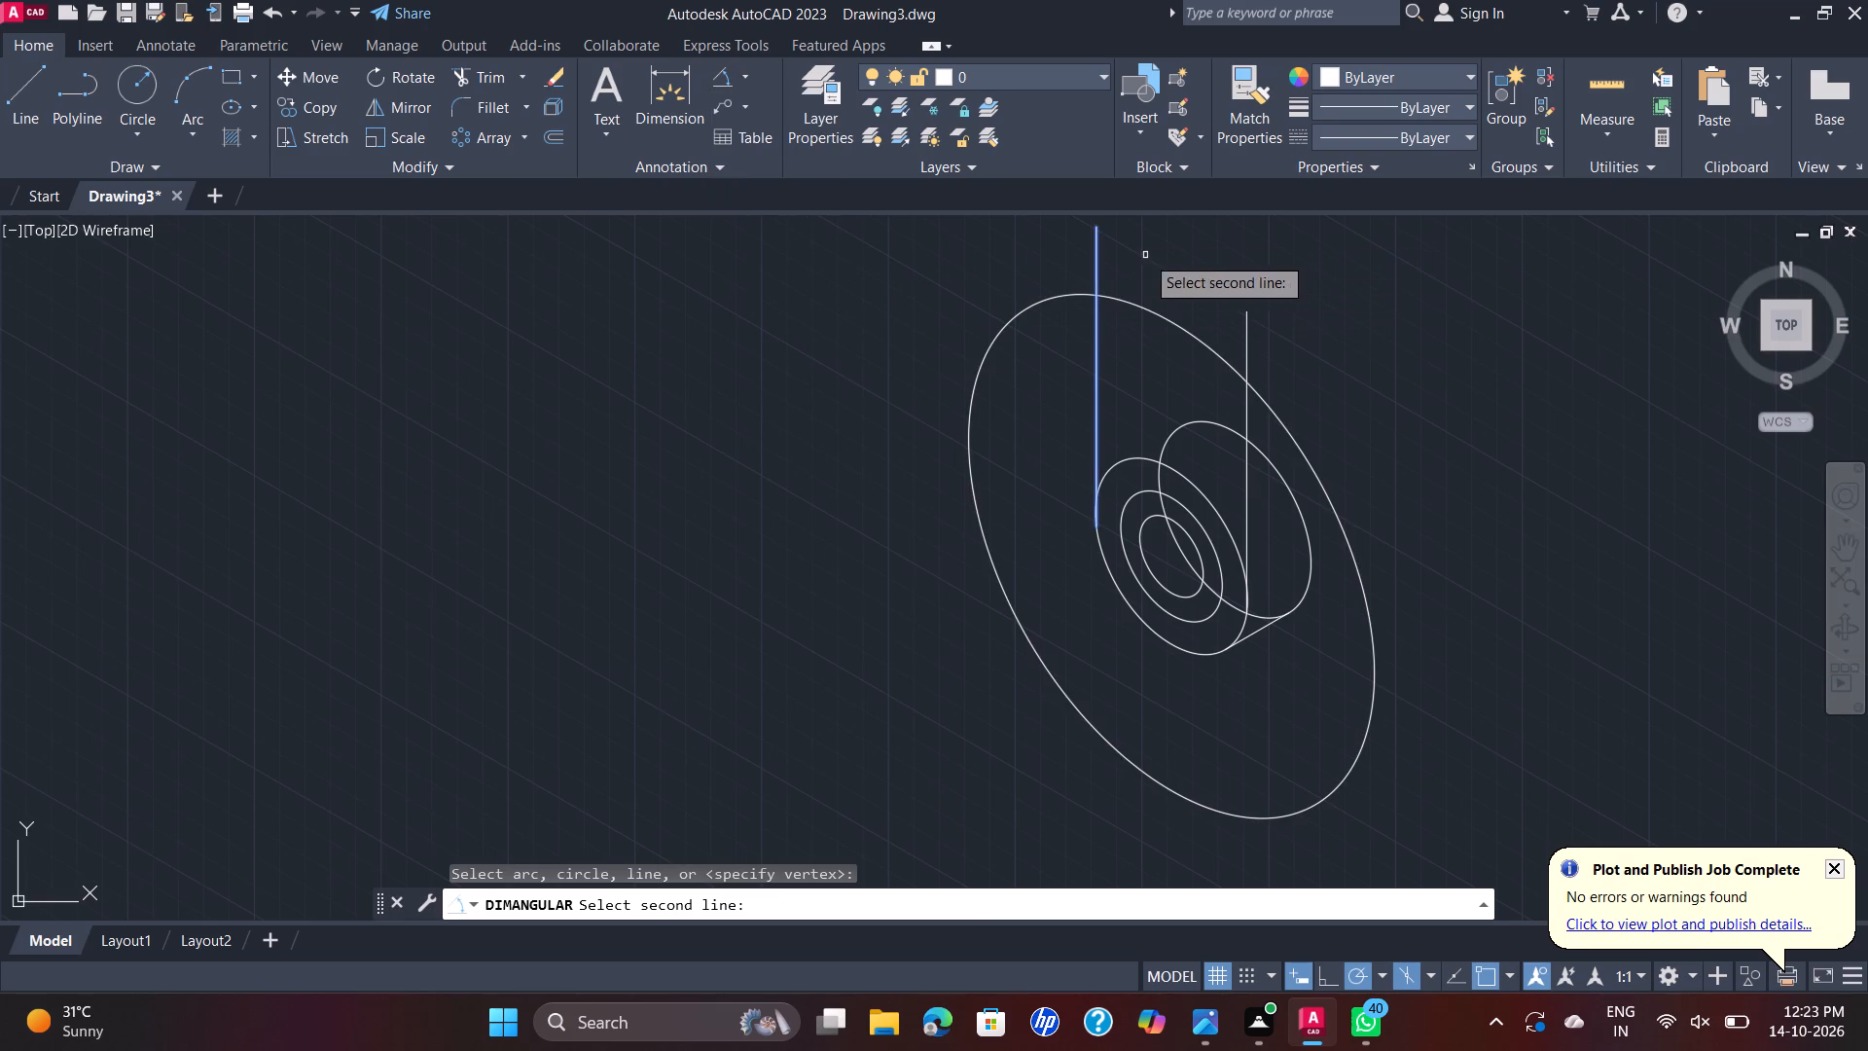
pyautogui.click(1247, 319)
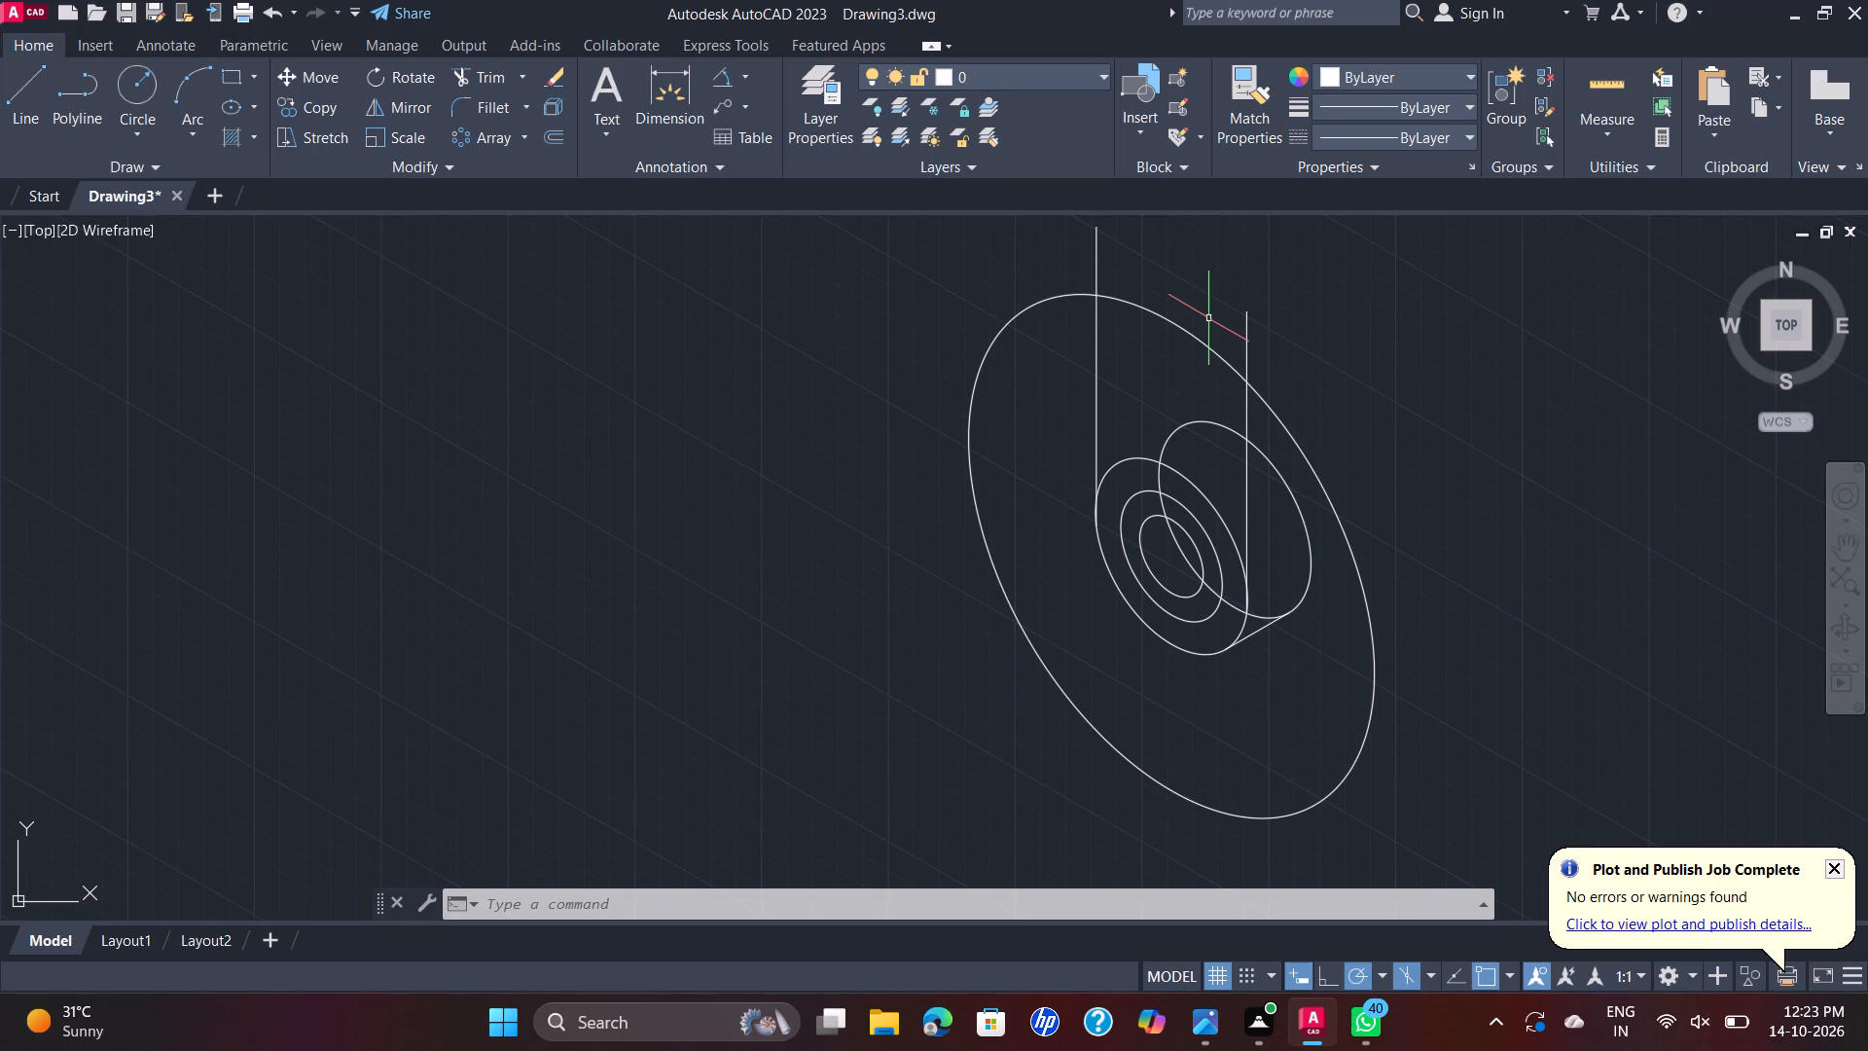
# Erase the right vertical line rising from the edge of the front radius-30 isocircle.
pyautogui.scroll(-2, 1146, 289)
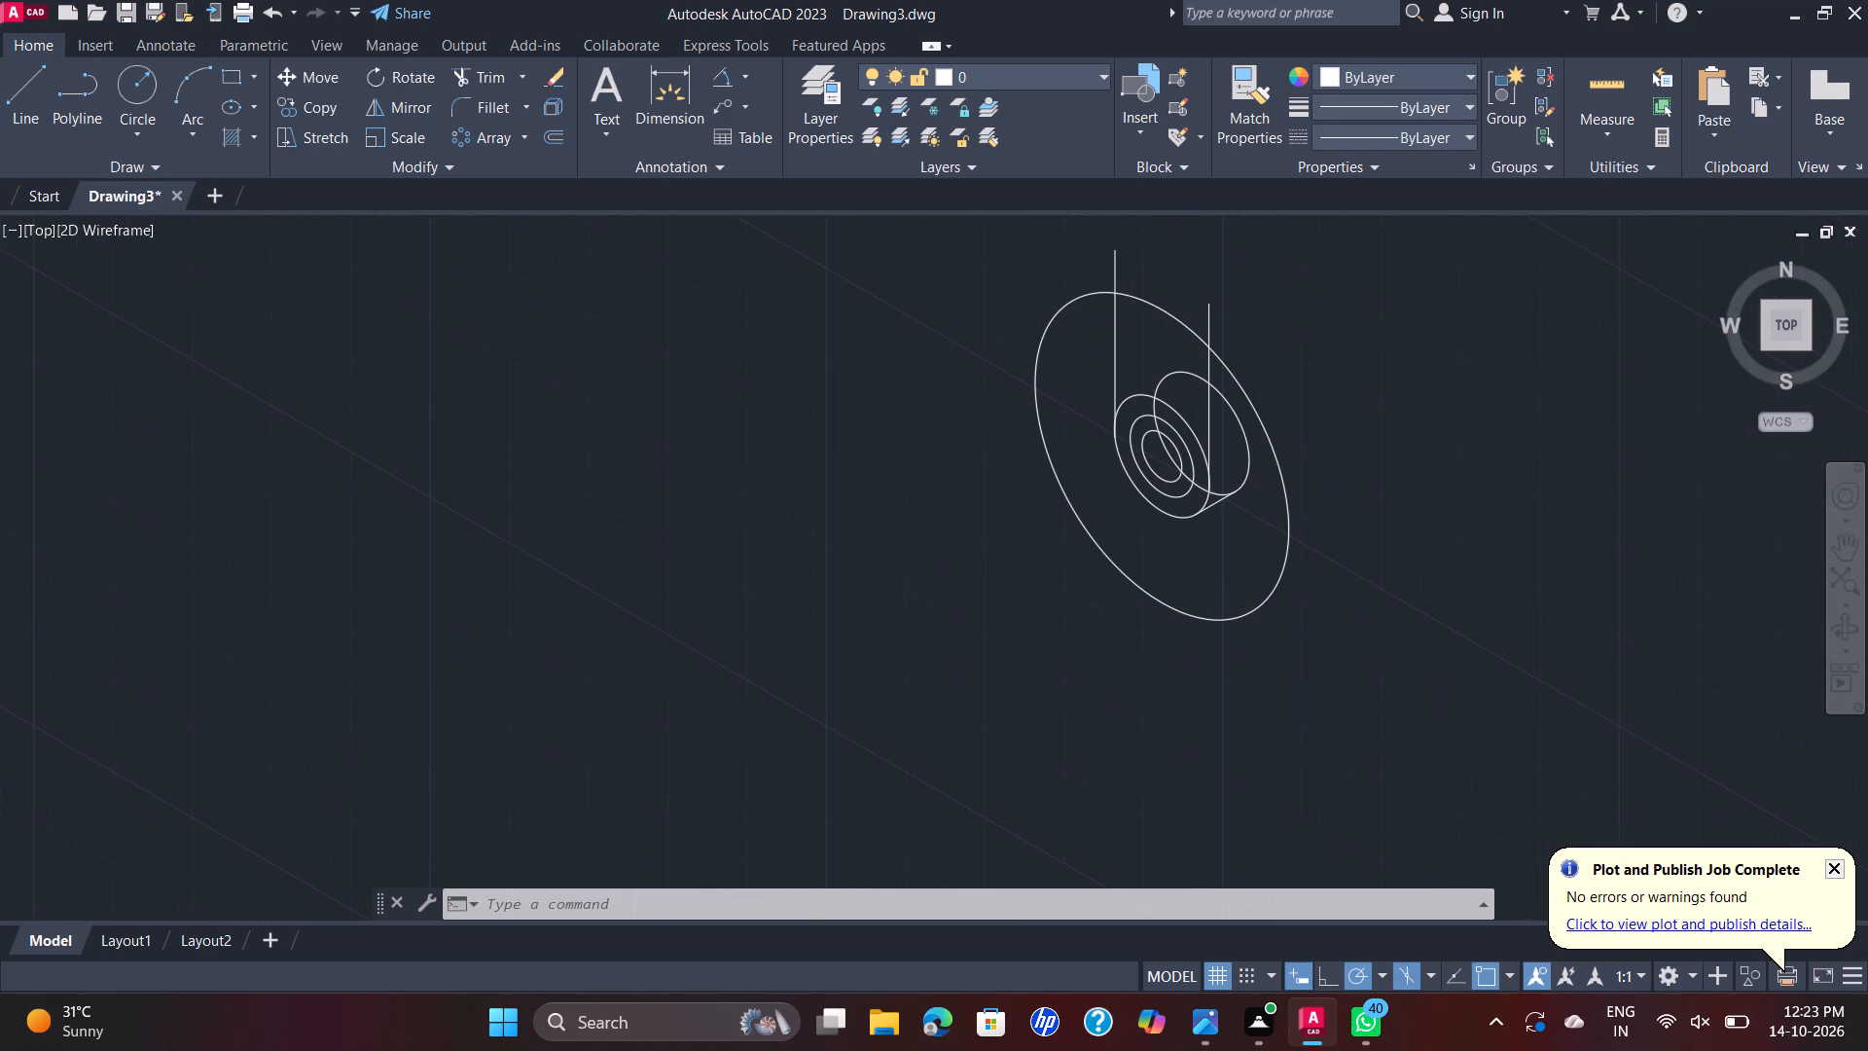
pyautogui.scroll(2, 1146, 289)
pyautogui.moveTo(1147, 289); pyautogui.dragTo(923, 409, button='middle')
pyautogui.scroll(1, 957, 382)
pyautogui.scroll(-1, 943, 360)
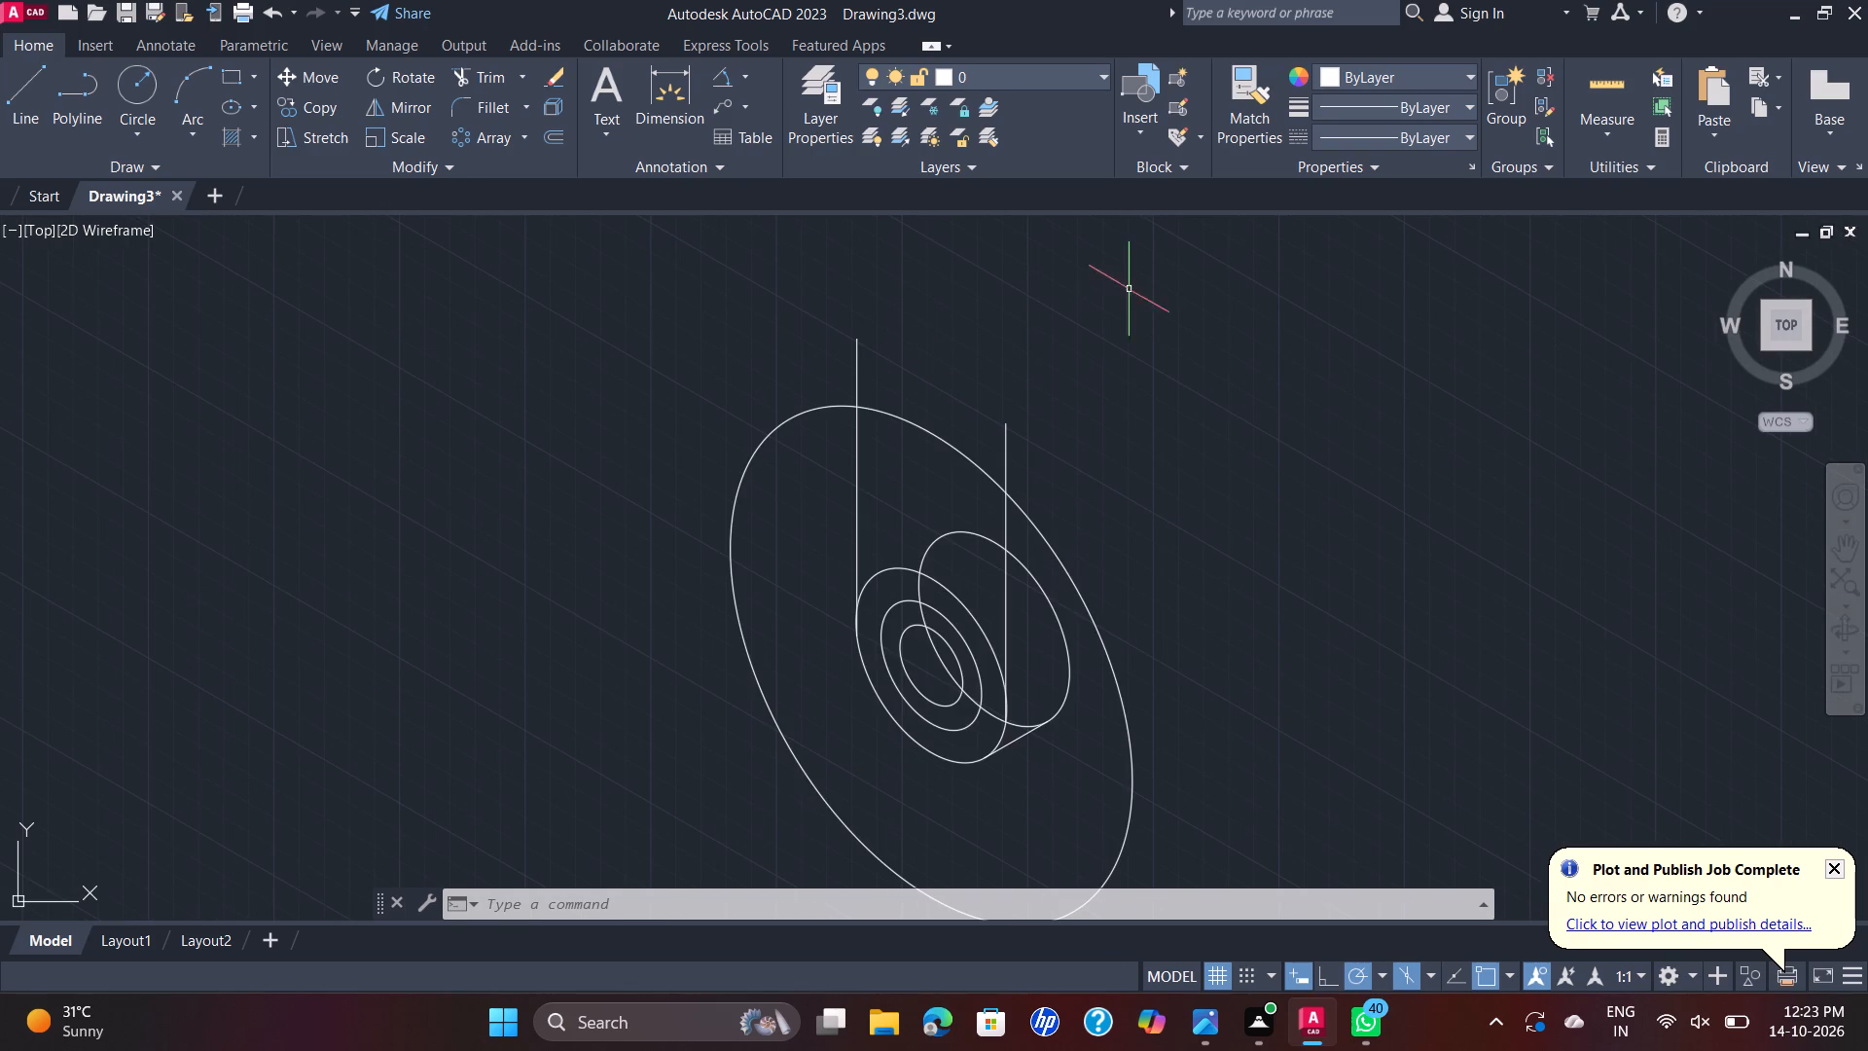
pyautogui.click(1009, 419)
pyautogui.click(1008, 425)
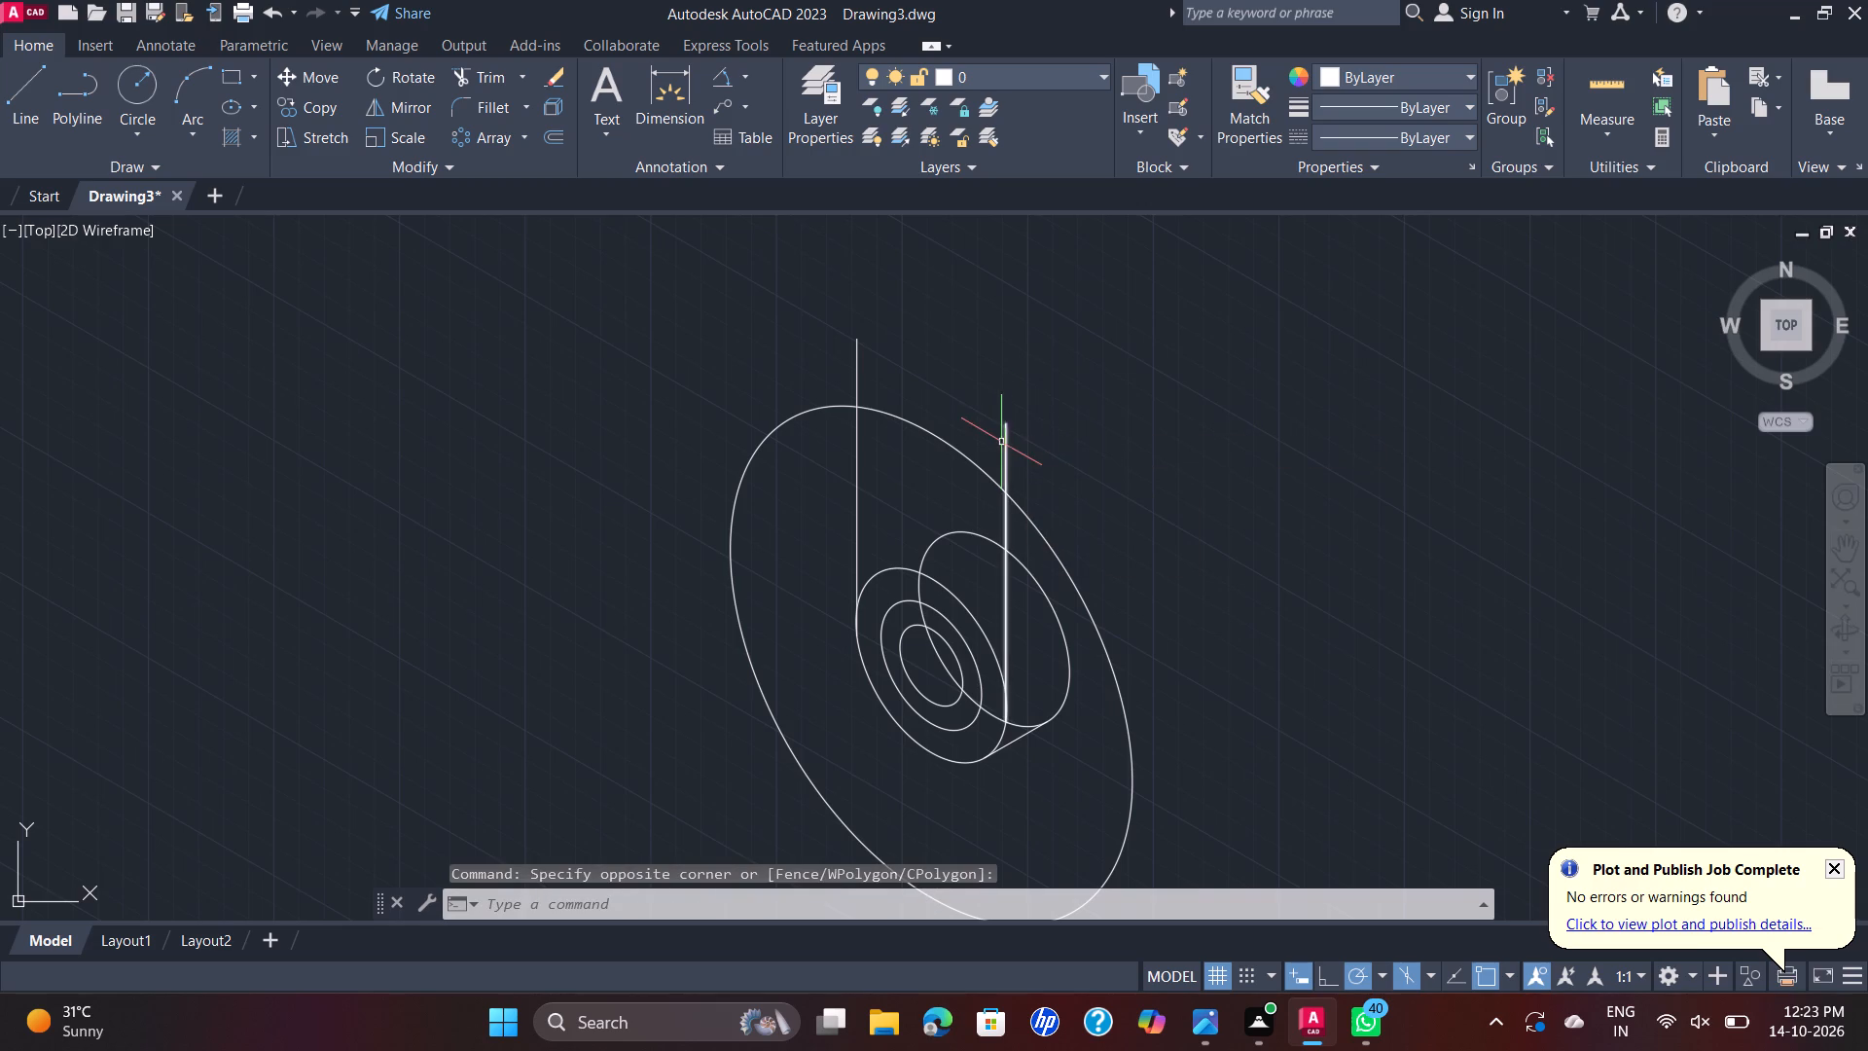
pyautogui.click(1006, 444)
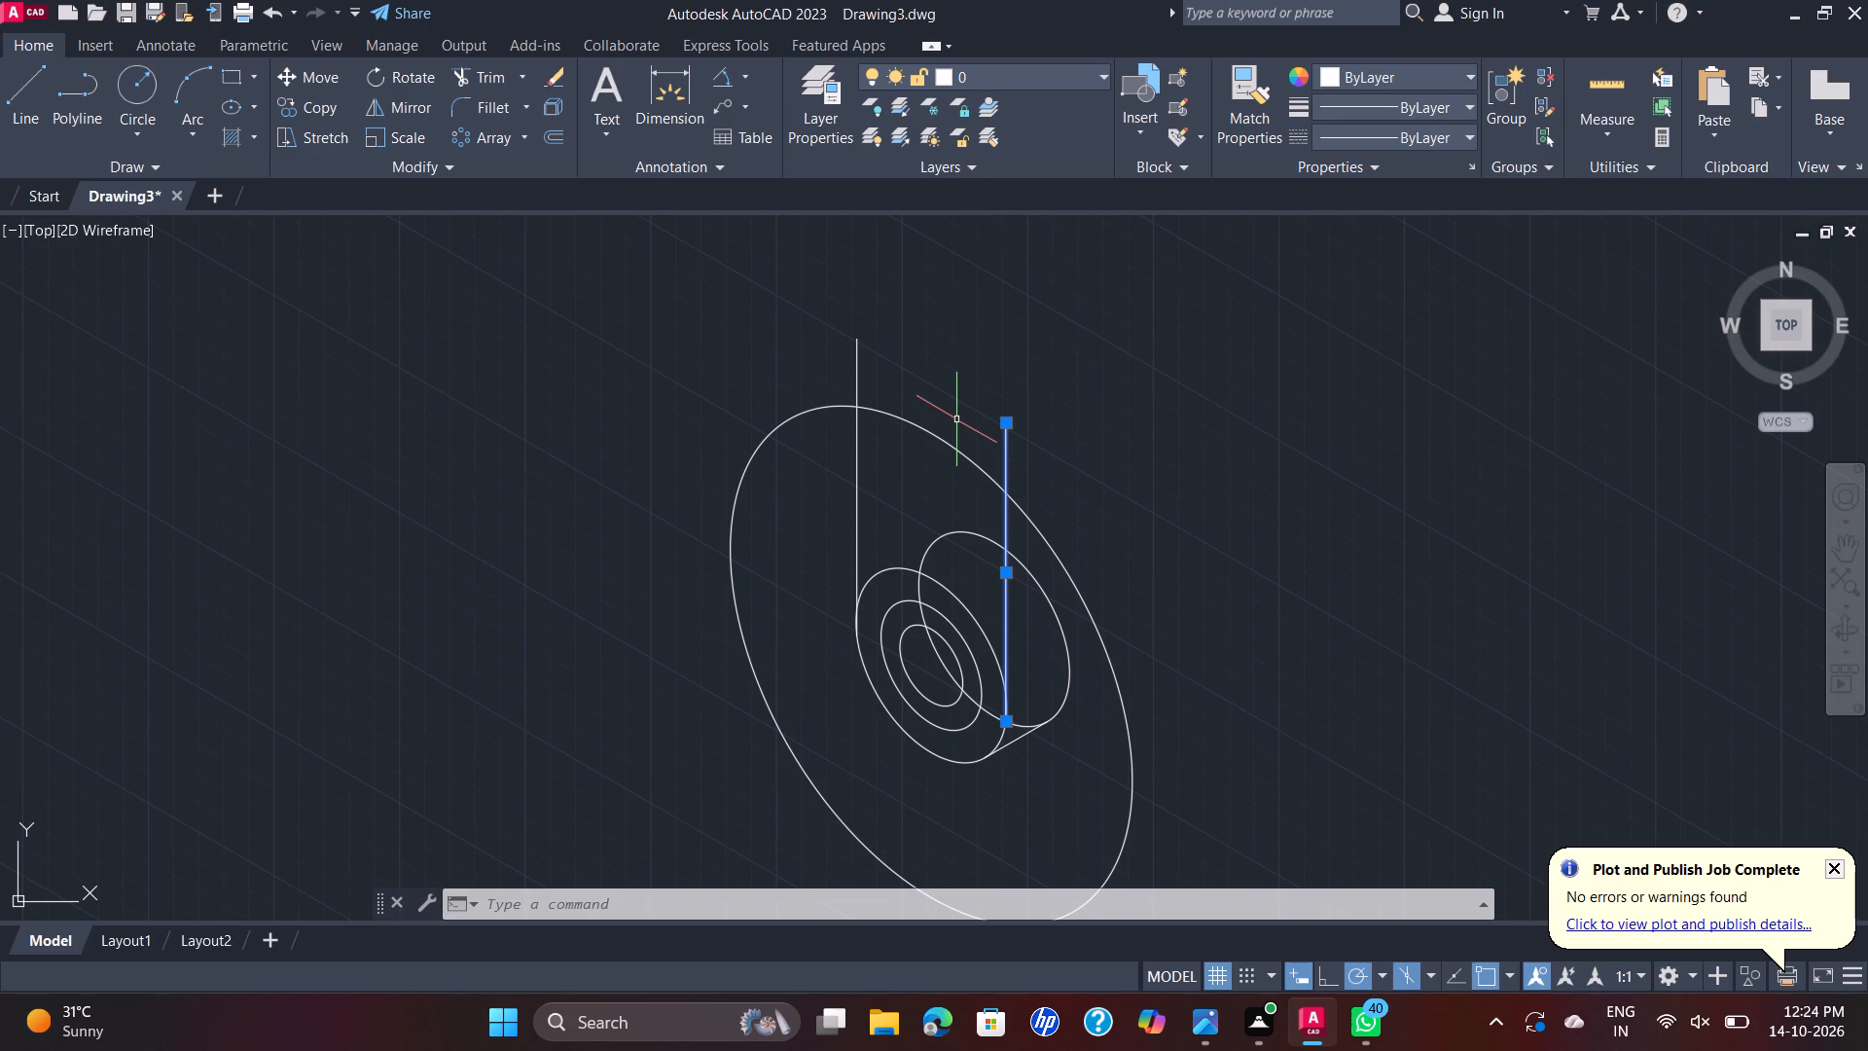
pyautogui.press('Delete')
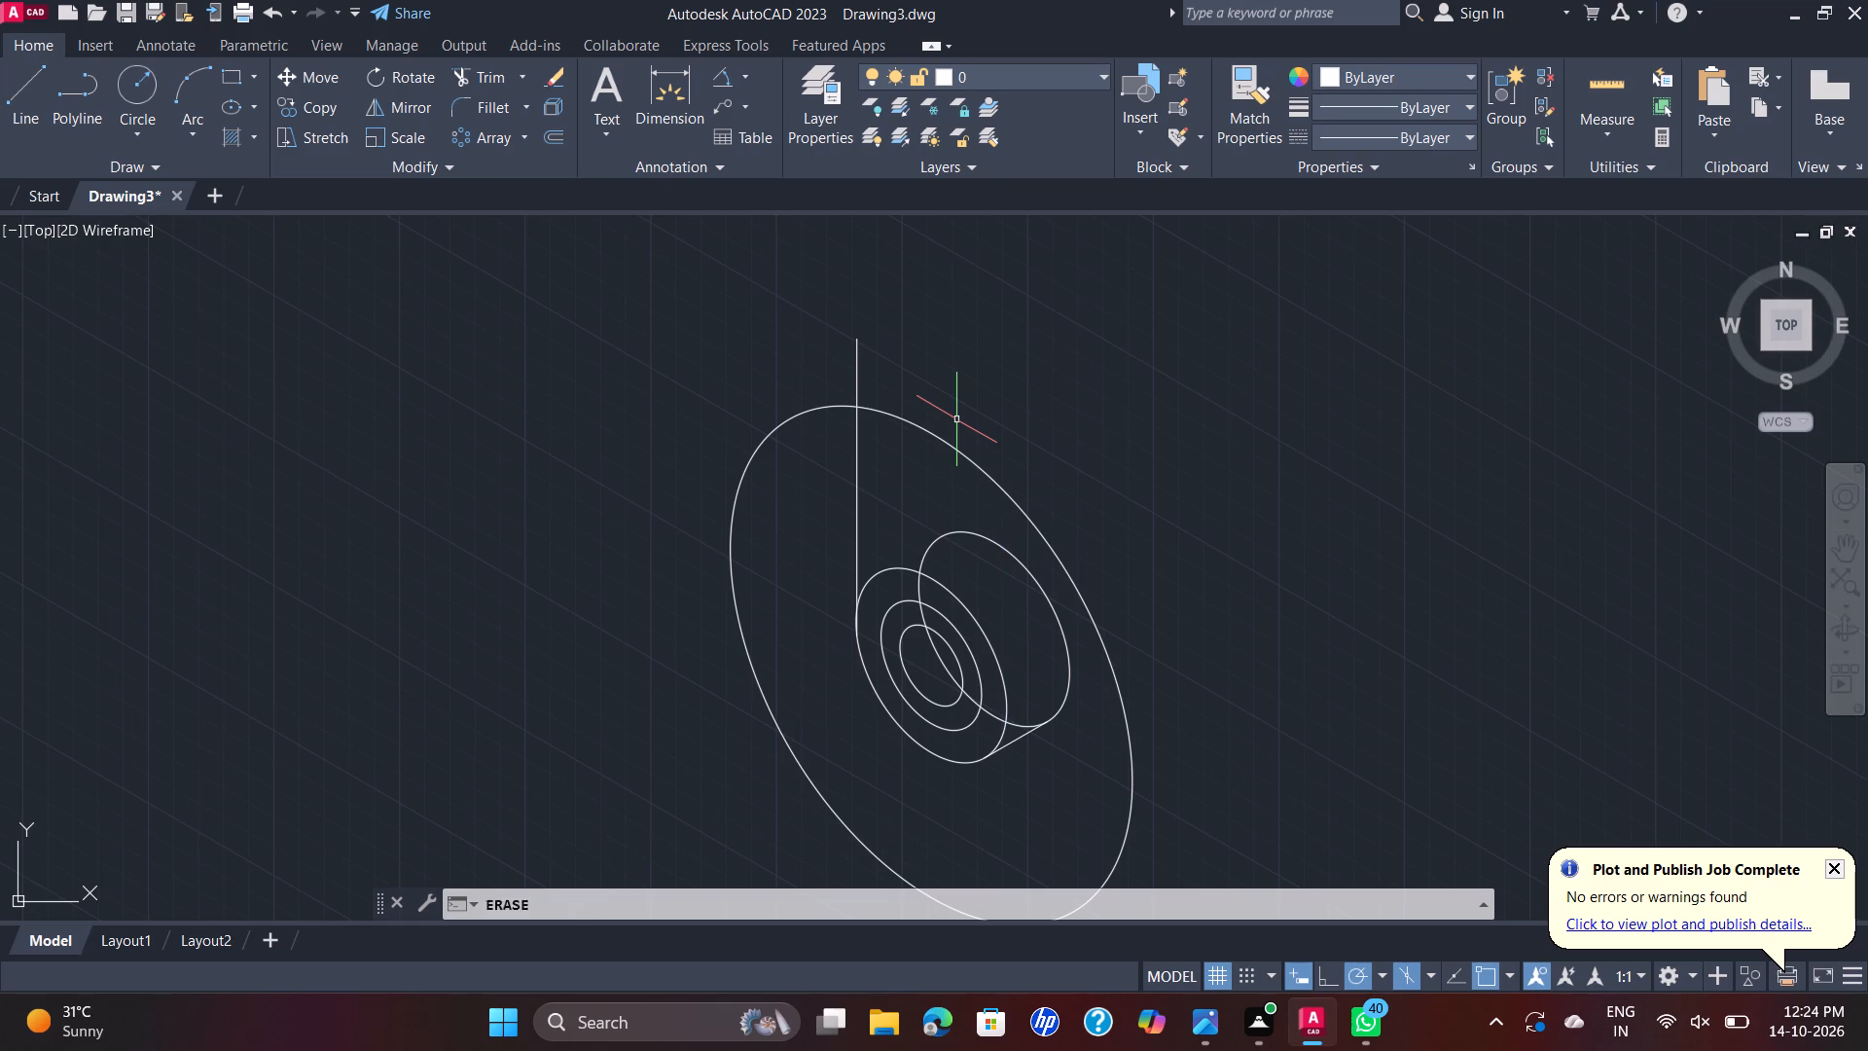
# Draw a line about 128 long at 60° from the depth line's end on the front radius-30 isocircle, past the radius-80 isocircle.
pyautogui.scroll(1, 88, 41)
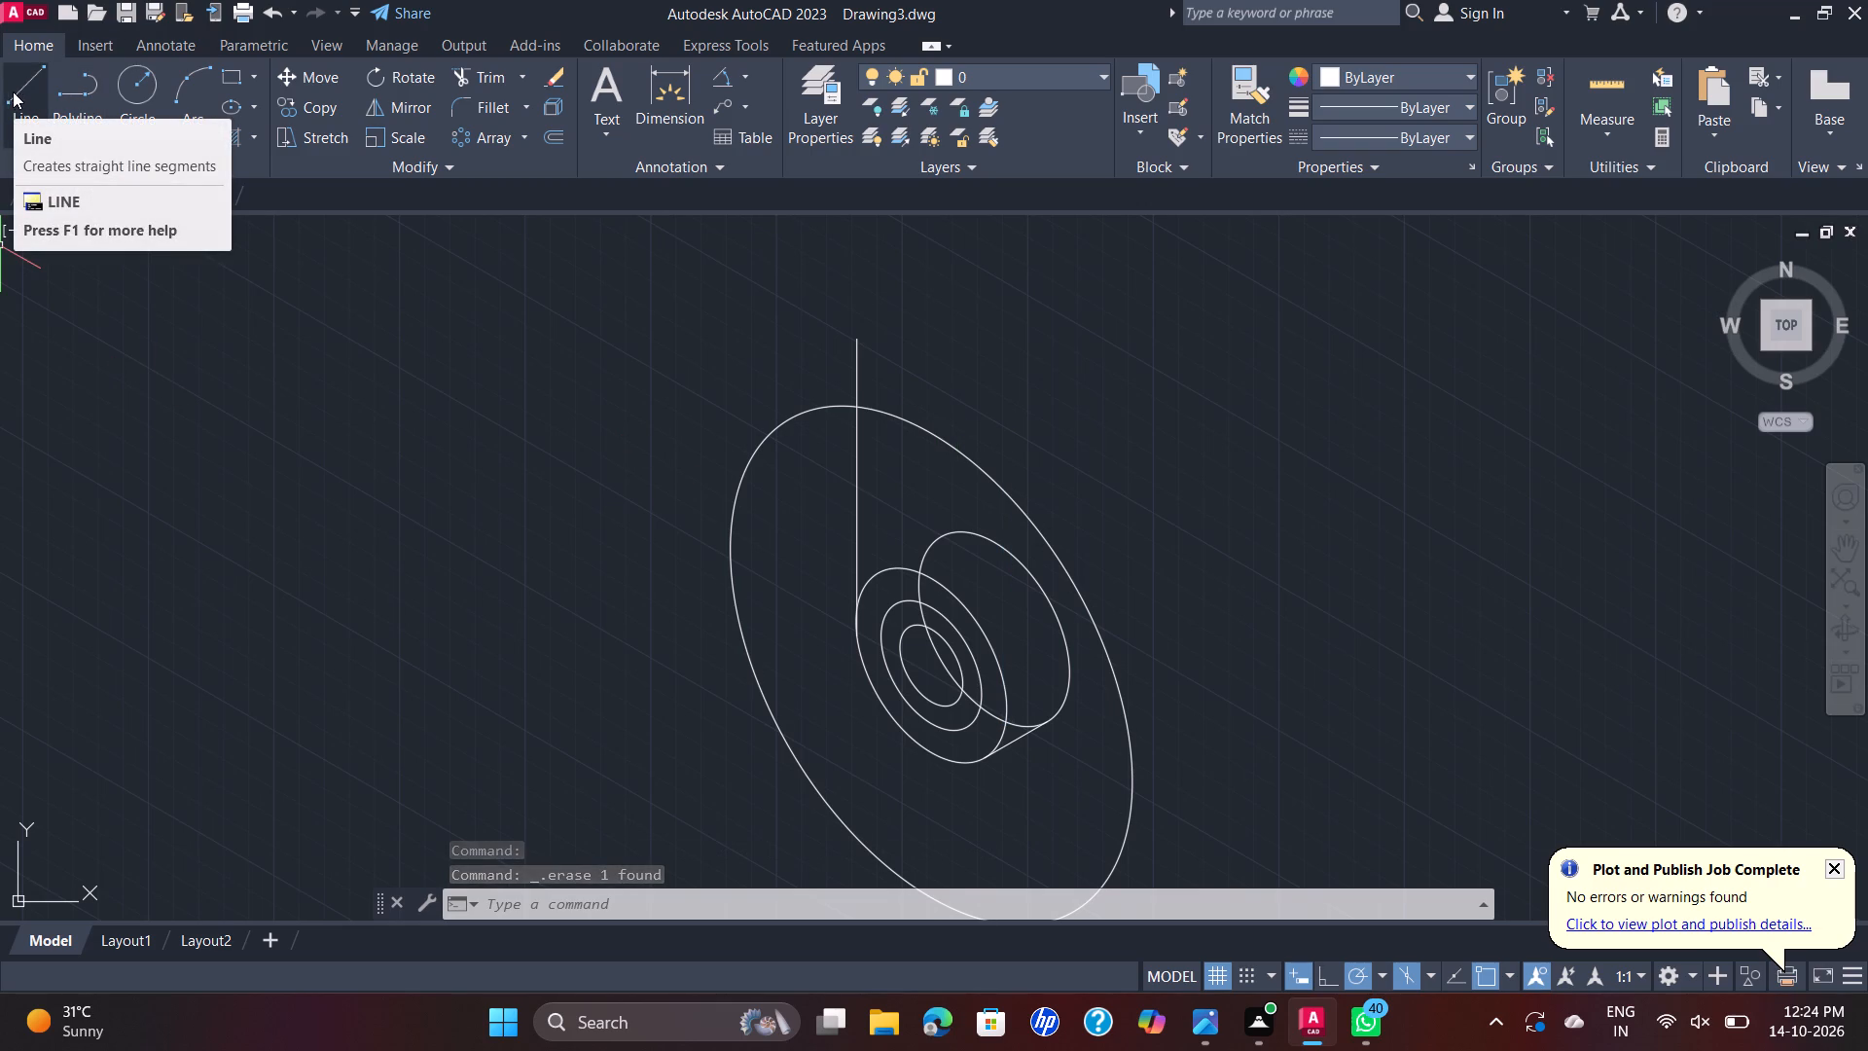
pyautogui.click(18, 88)
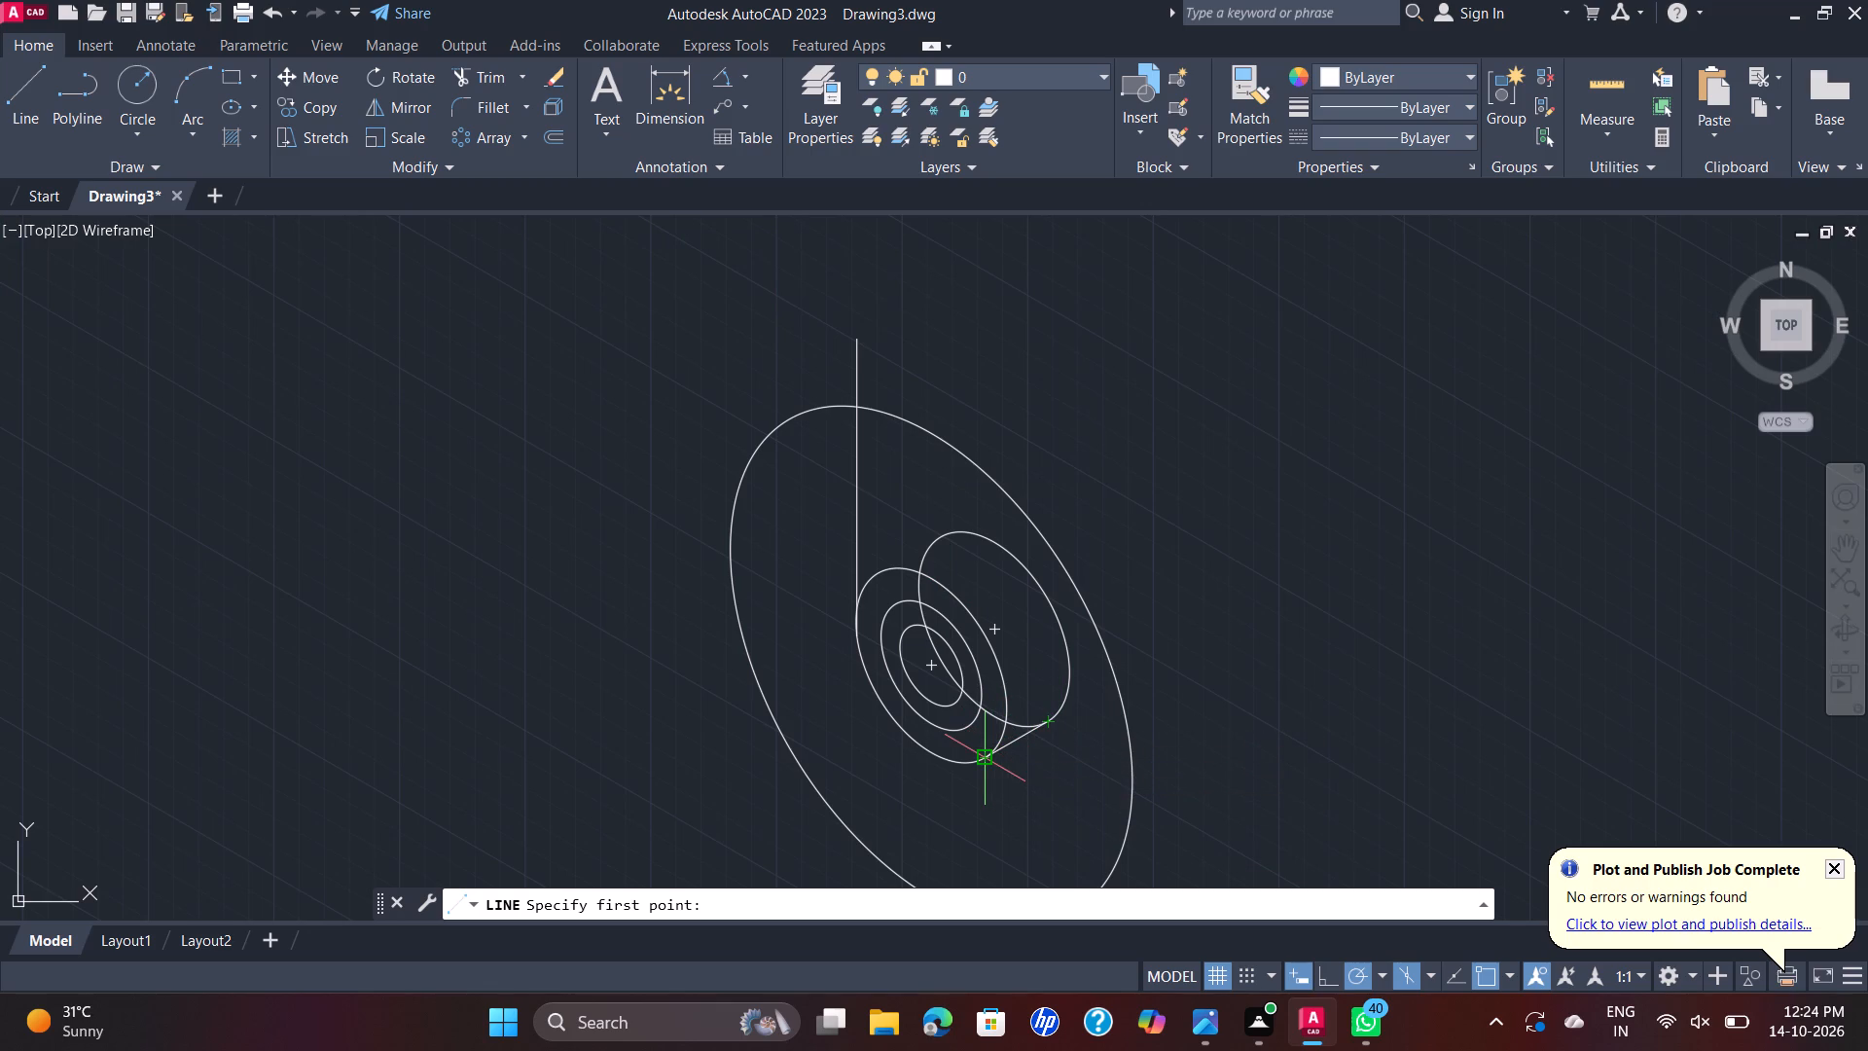
pyautogui.click(988, 753)
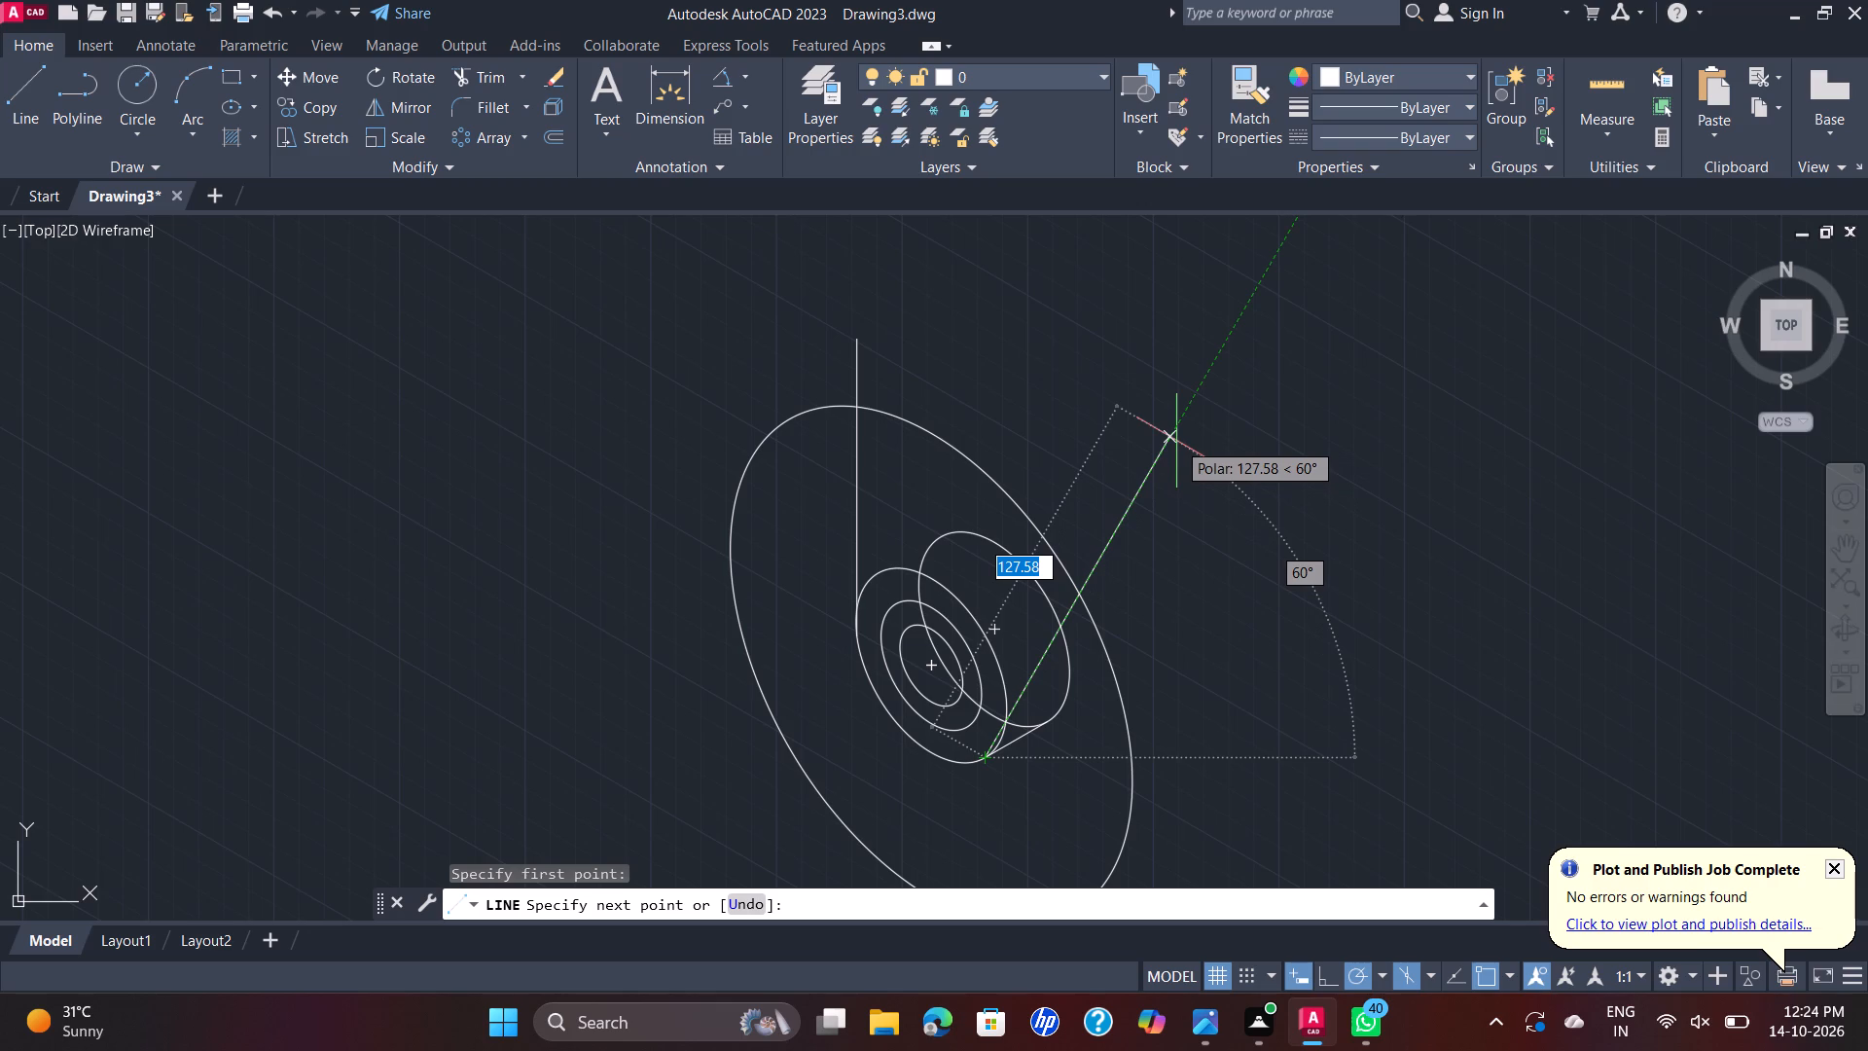
pyautogui.click(1172, 437)
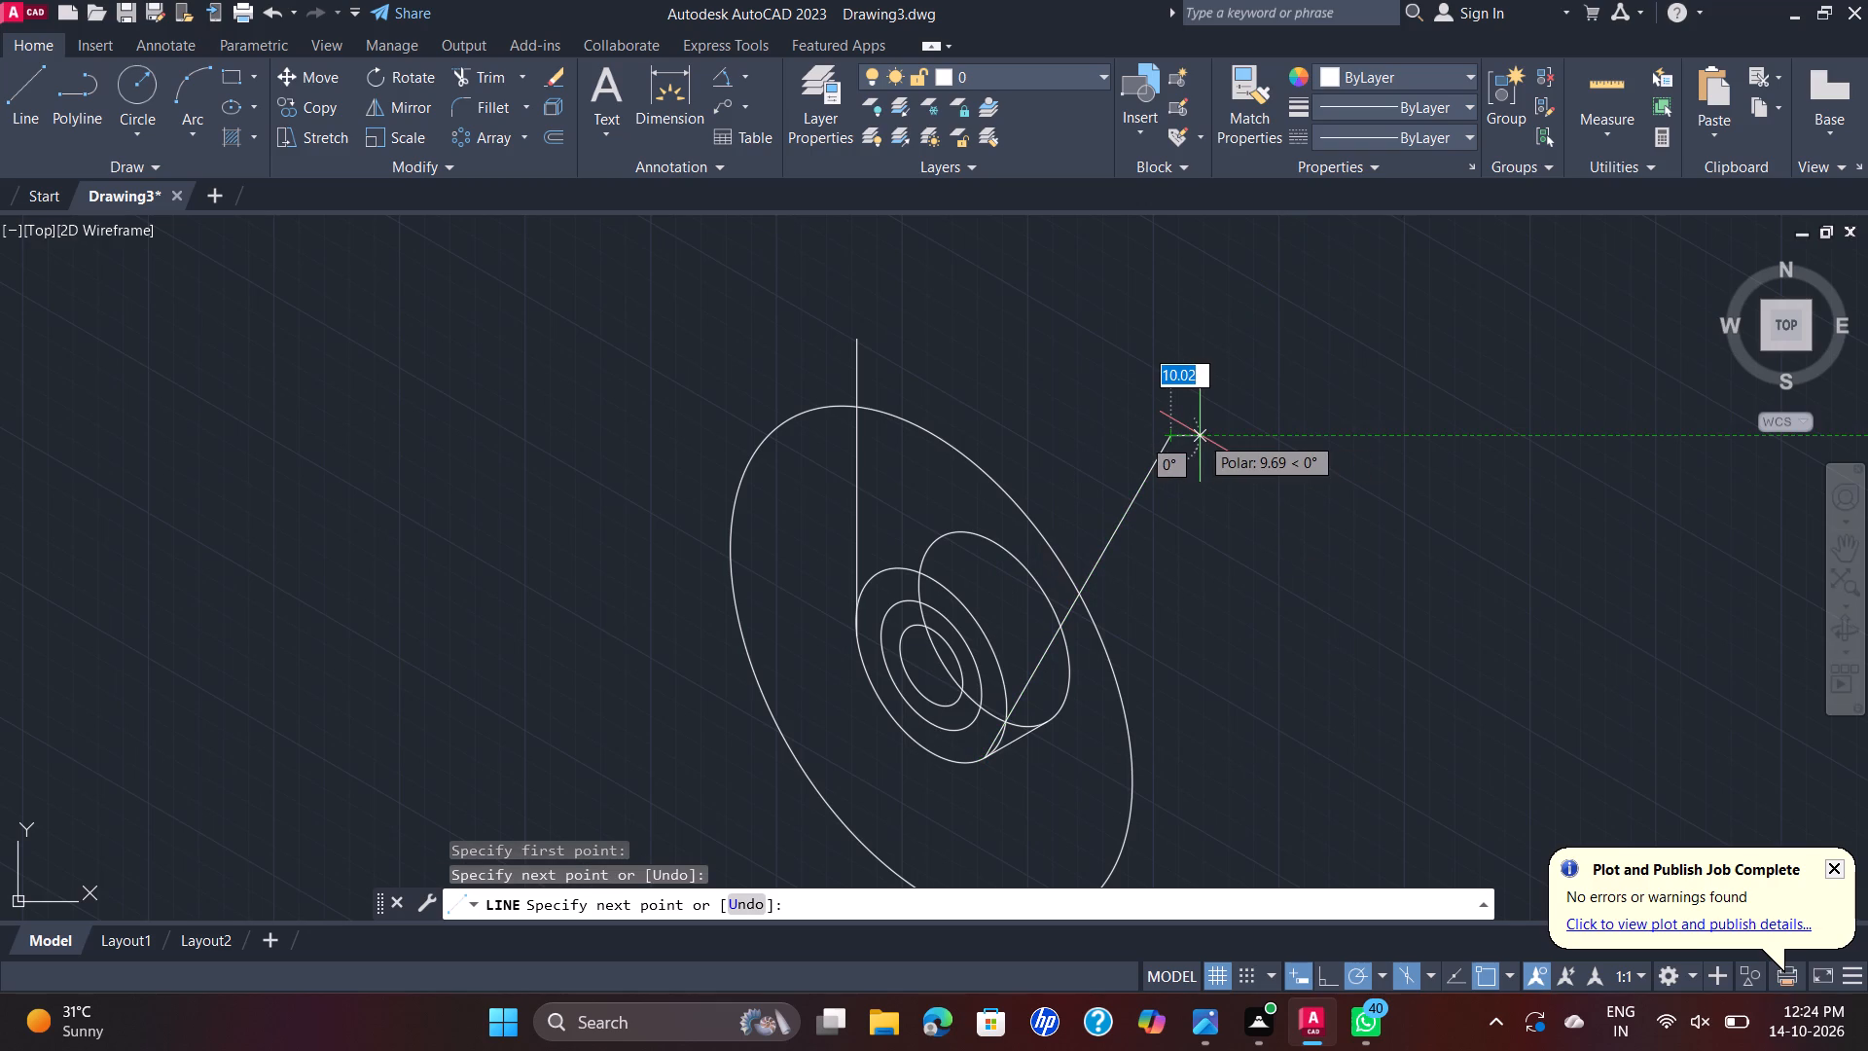
pyautogui.press('Return')
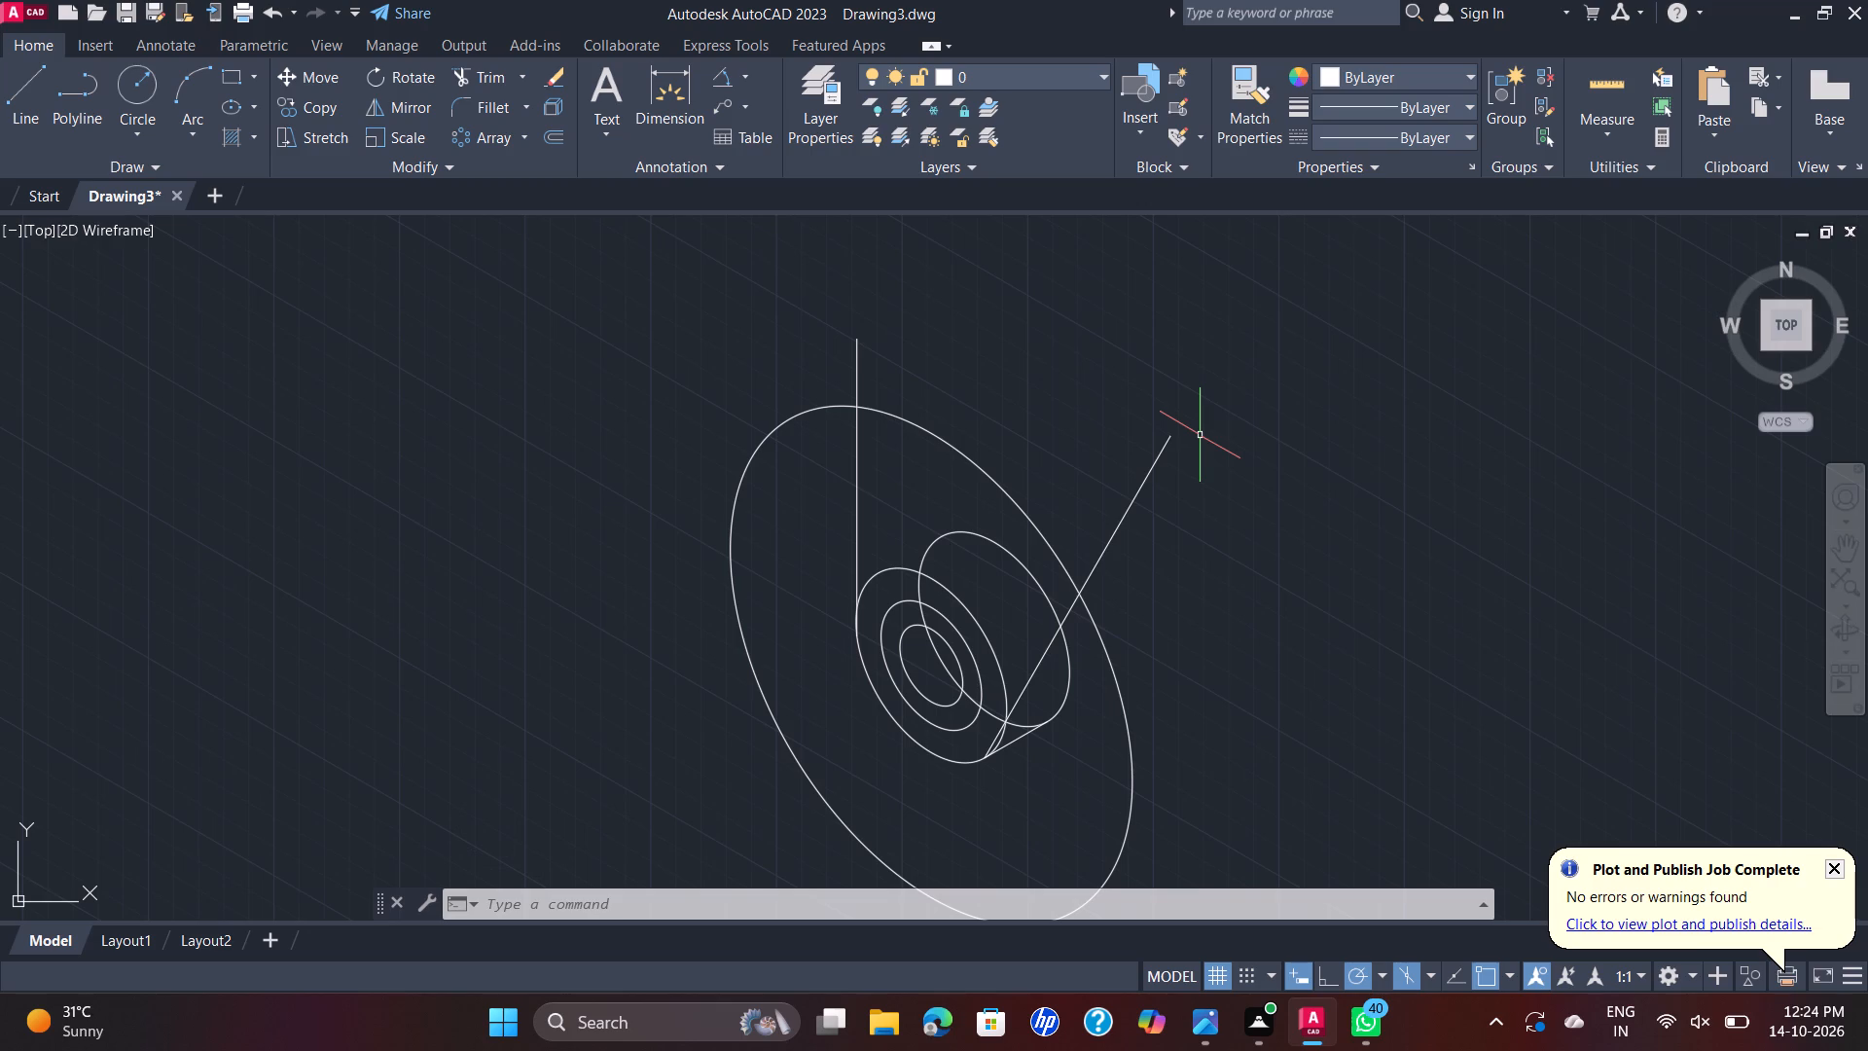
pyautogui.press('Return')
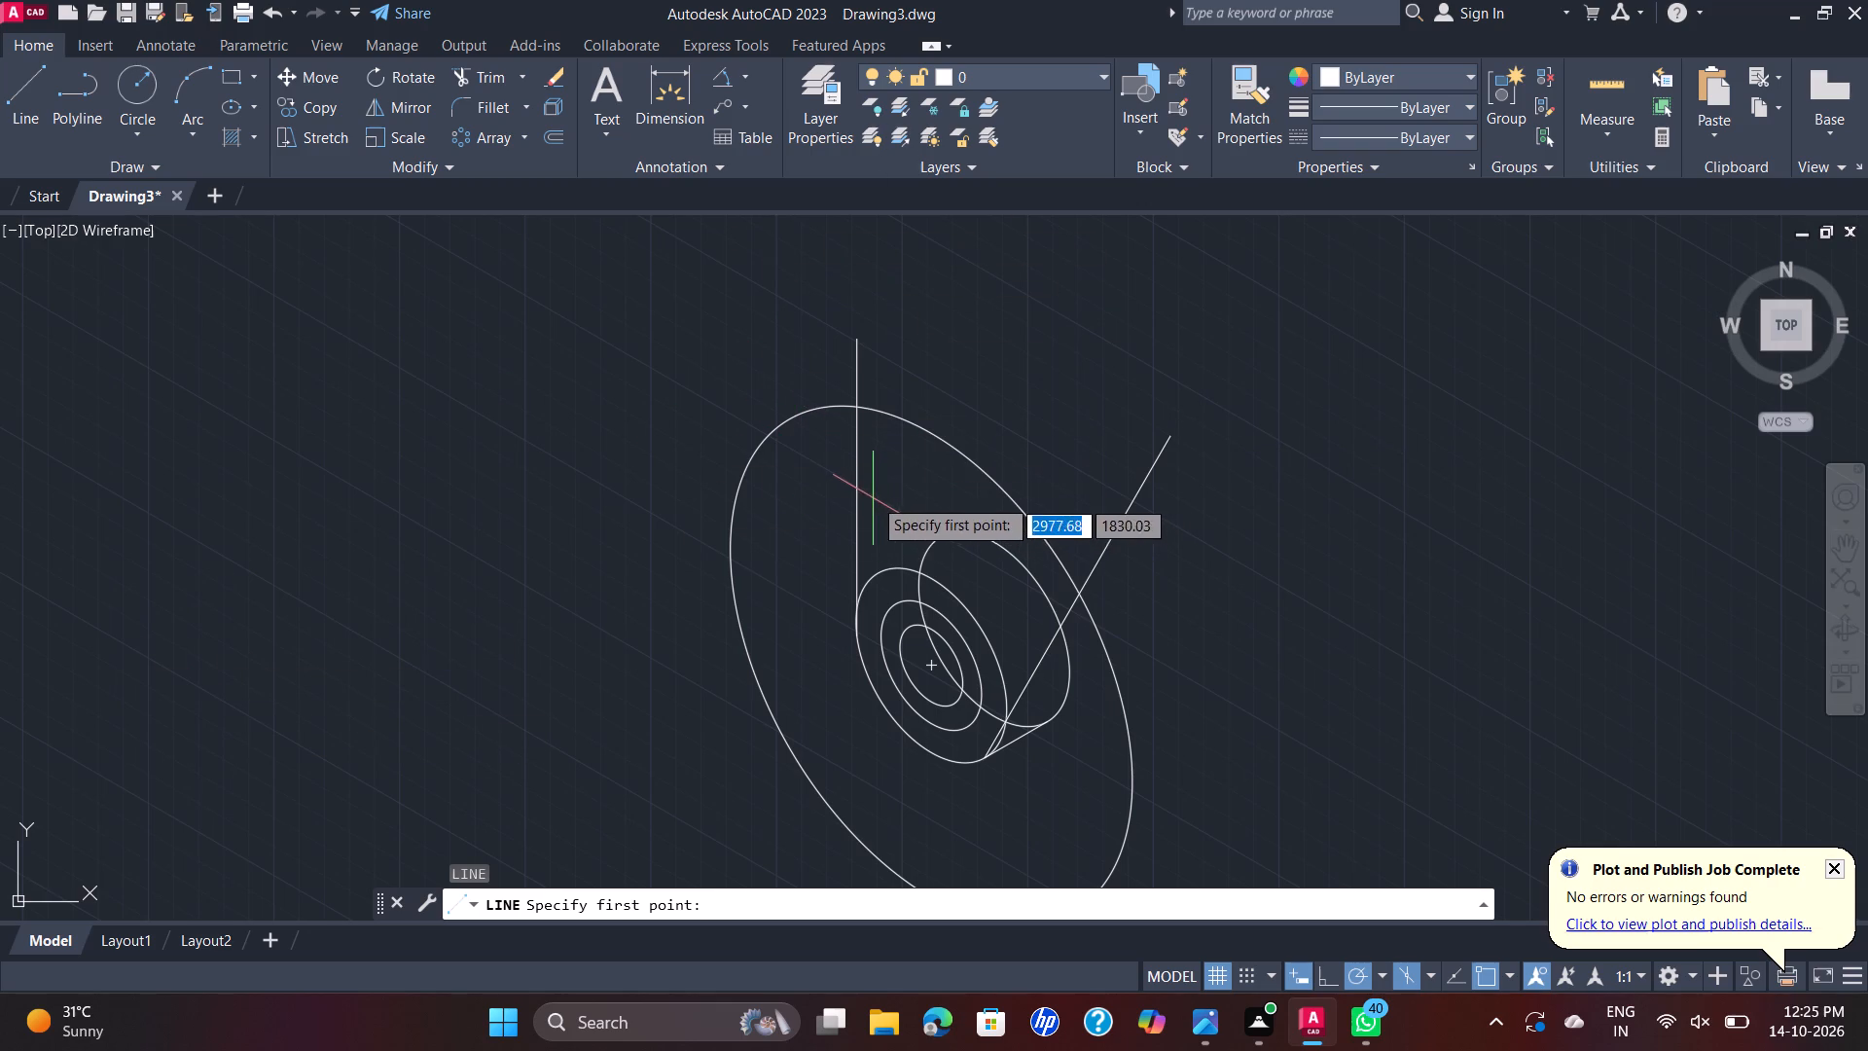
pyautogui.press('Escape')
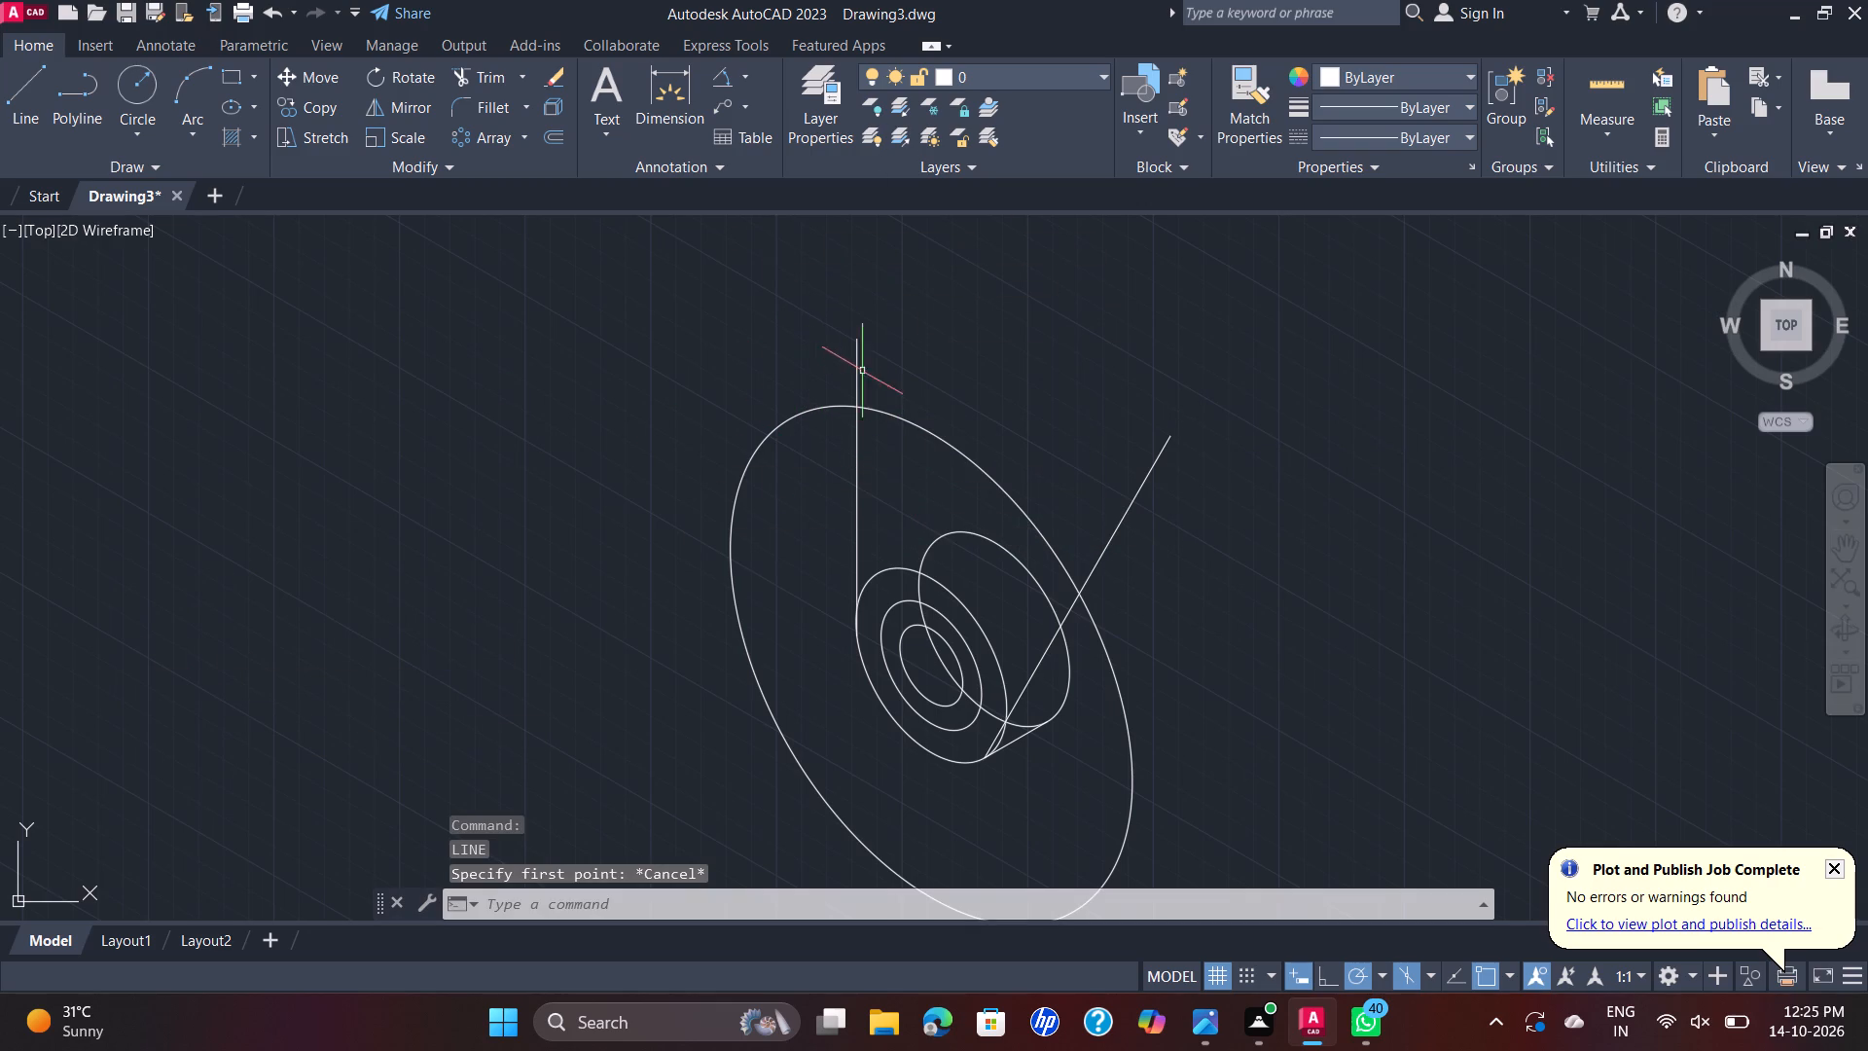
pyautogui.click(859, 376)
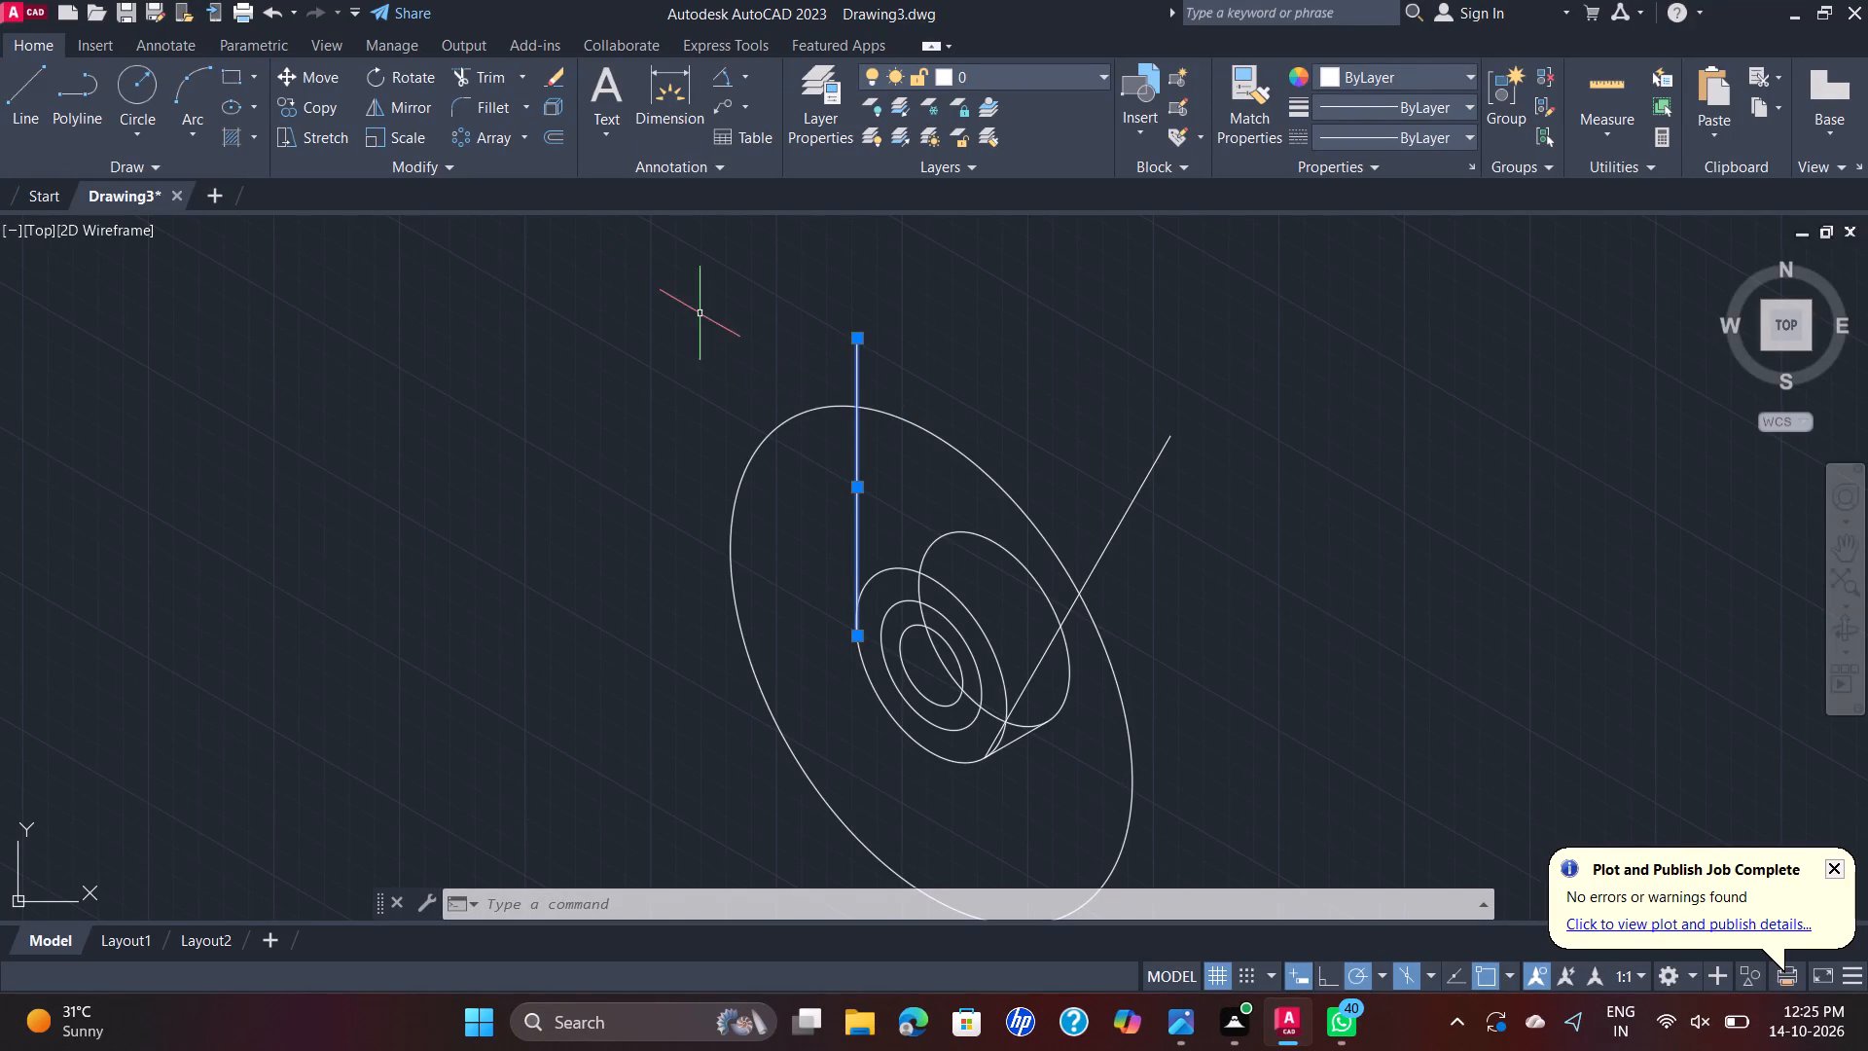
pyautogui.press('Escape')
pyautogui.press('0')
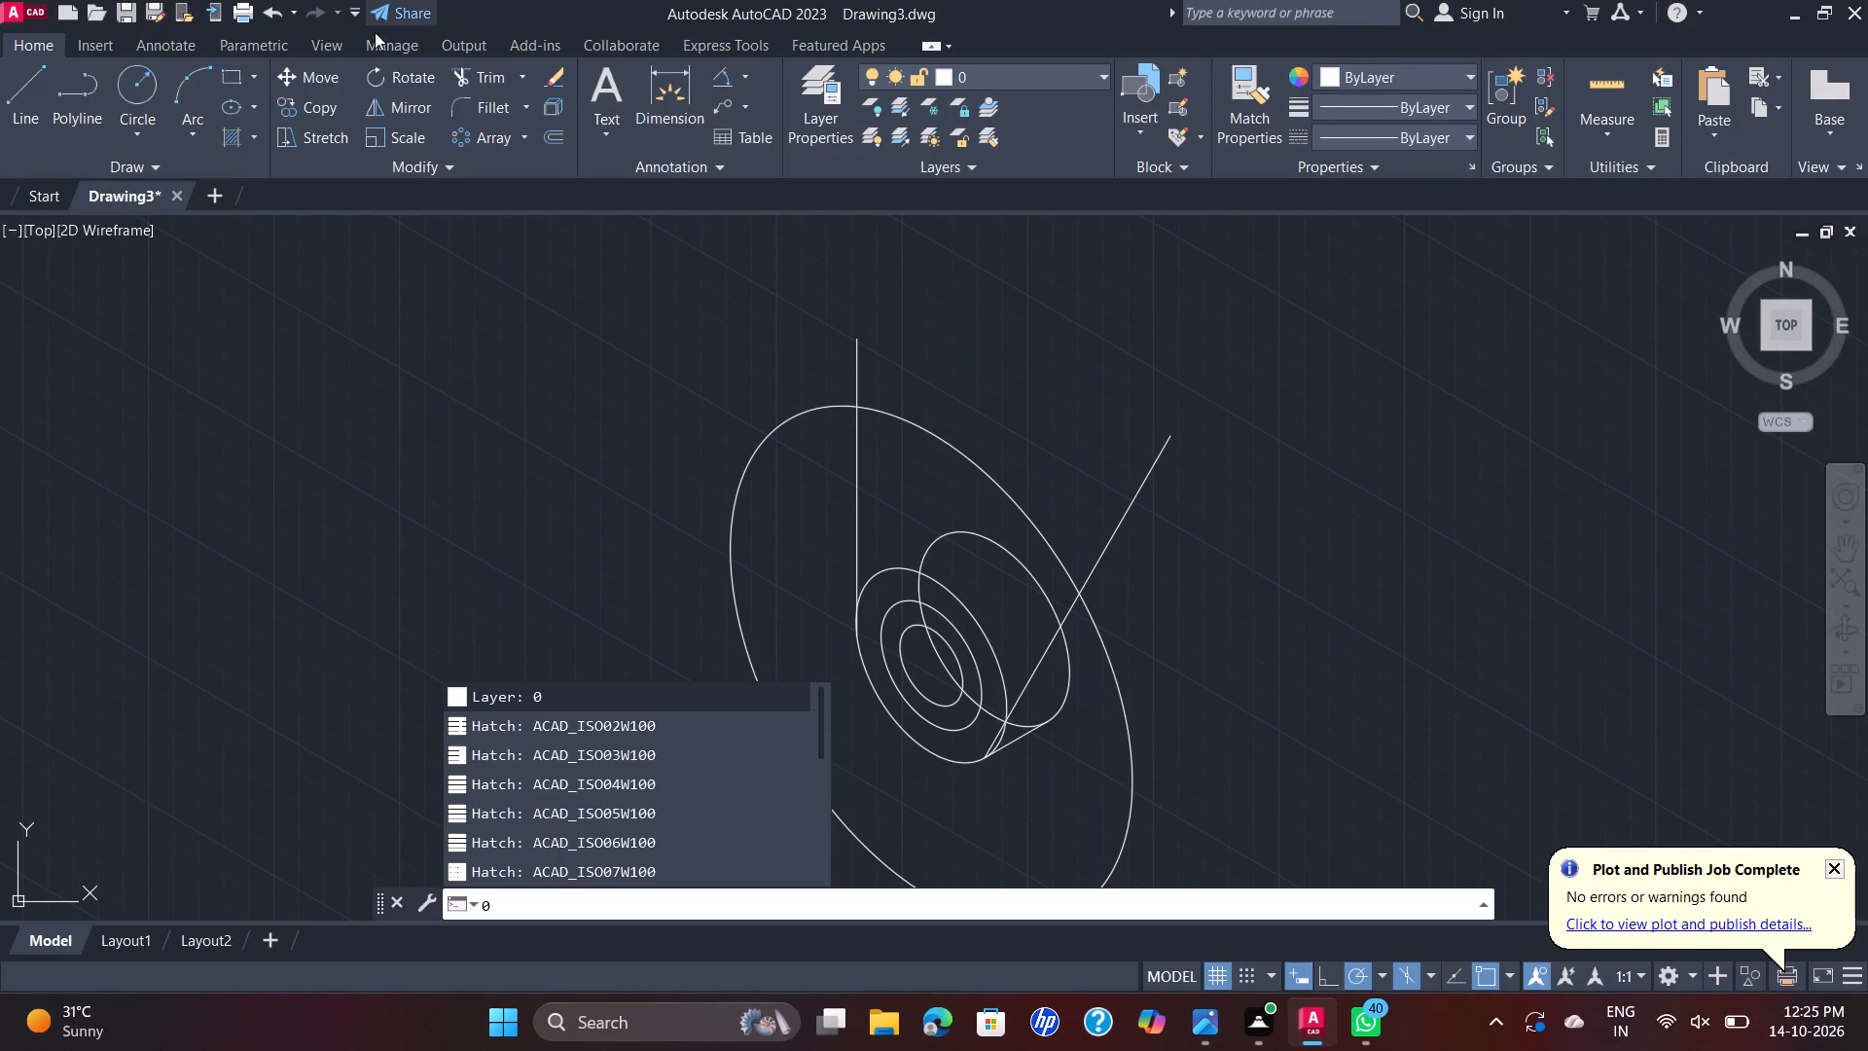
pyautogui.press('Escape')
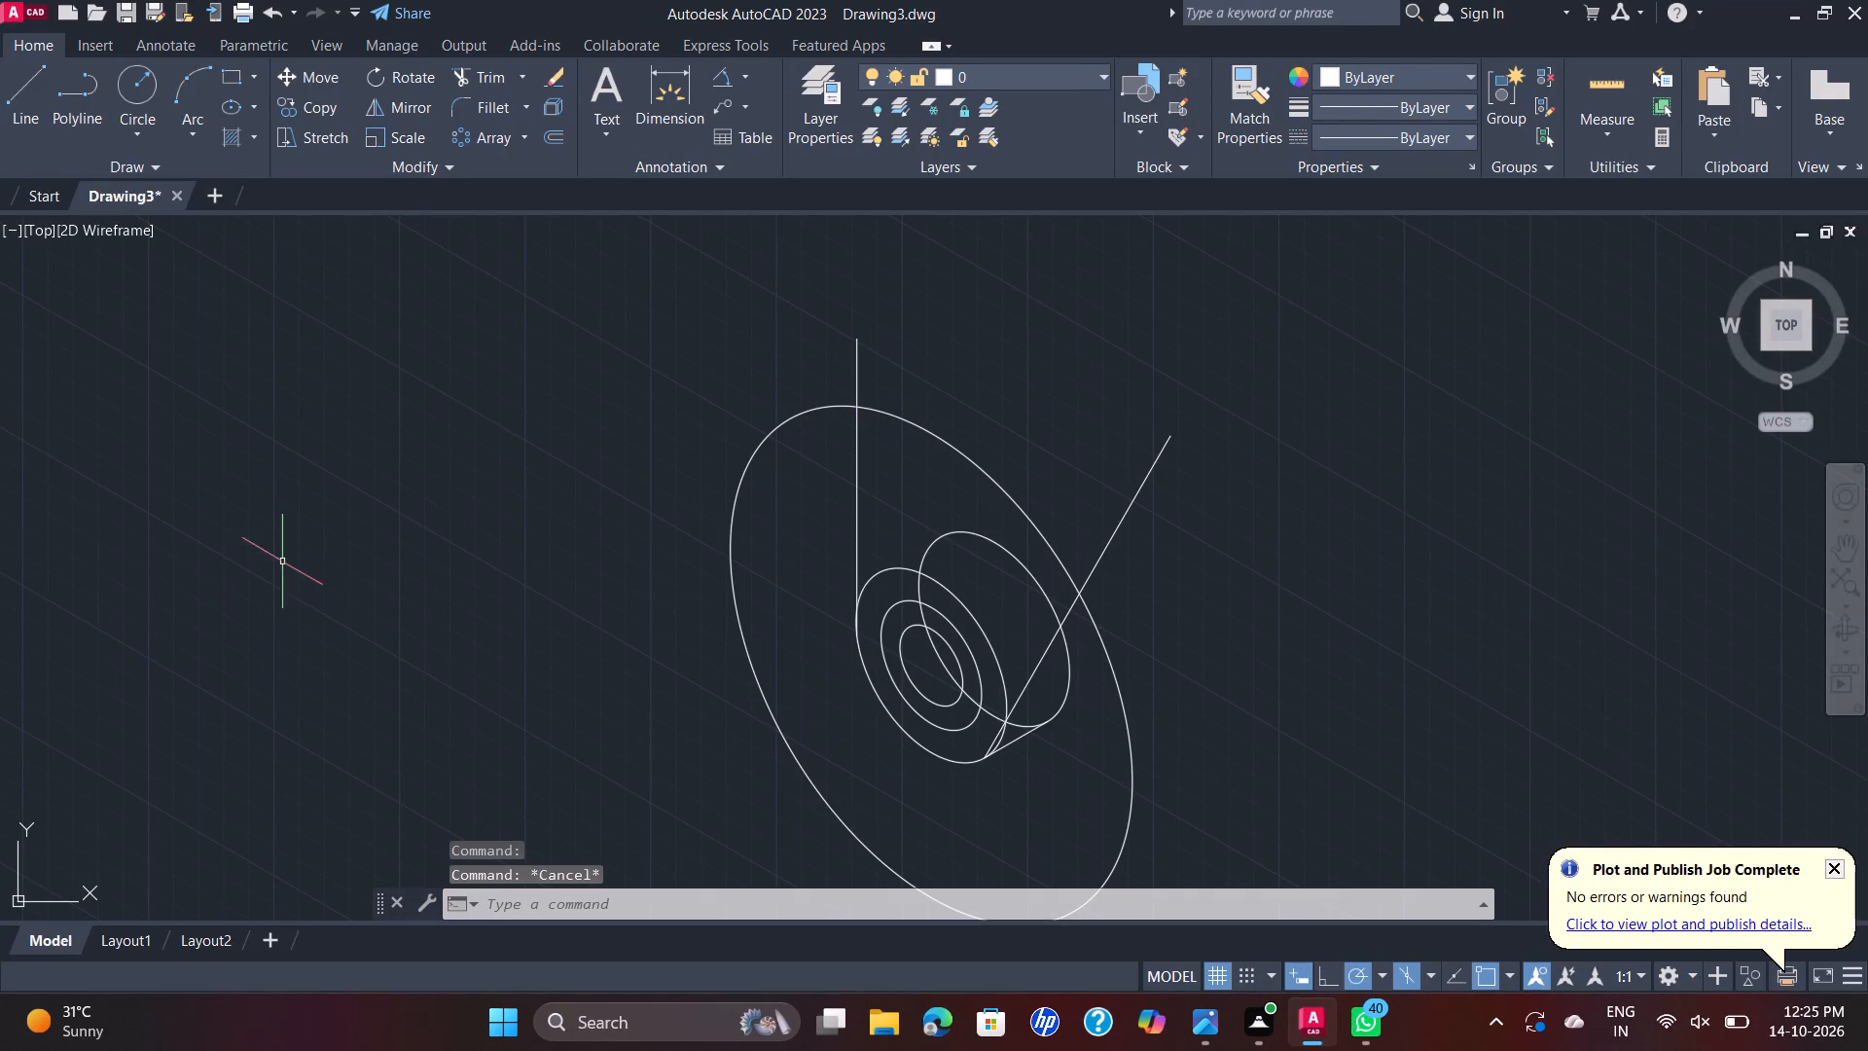
# Check the angle between the vertical line and the 60° line with a trial angular dimension, without placing it.
pyautogui.click(728, 71)
pyautogui.click(854, 338)
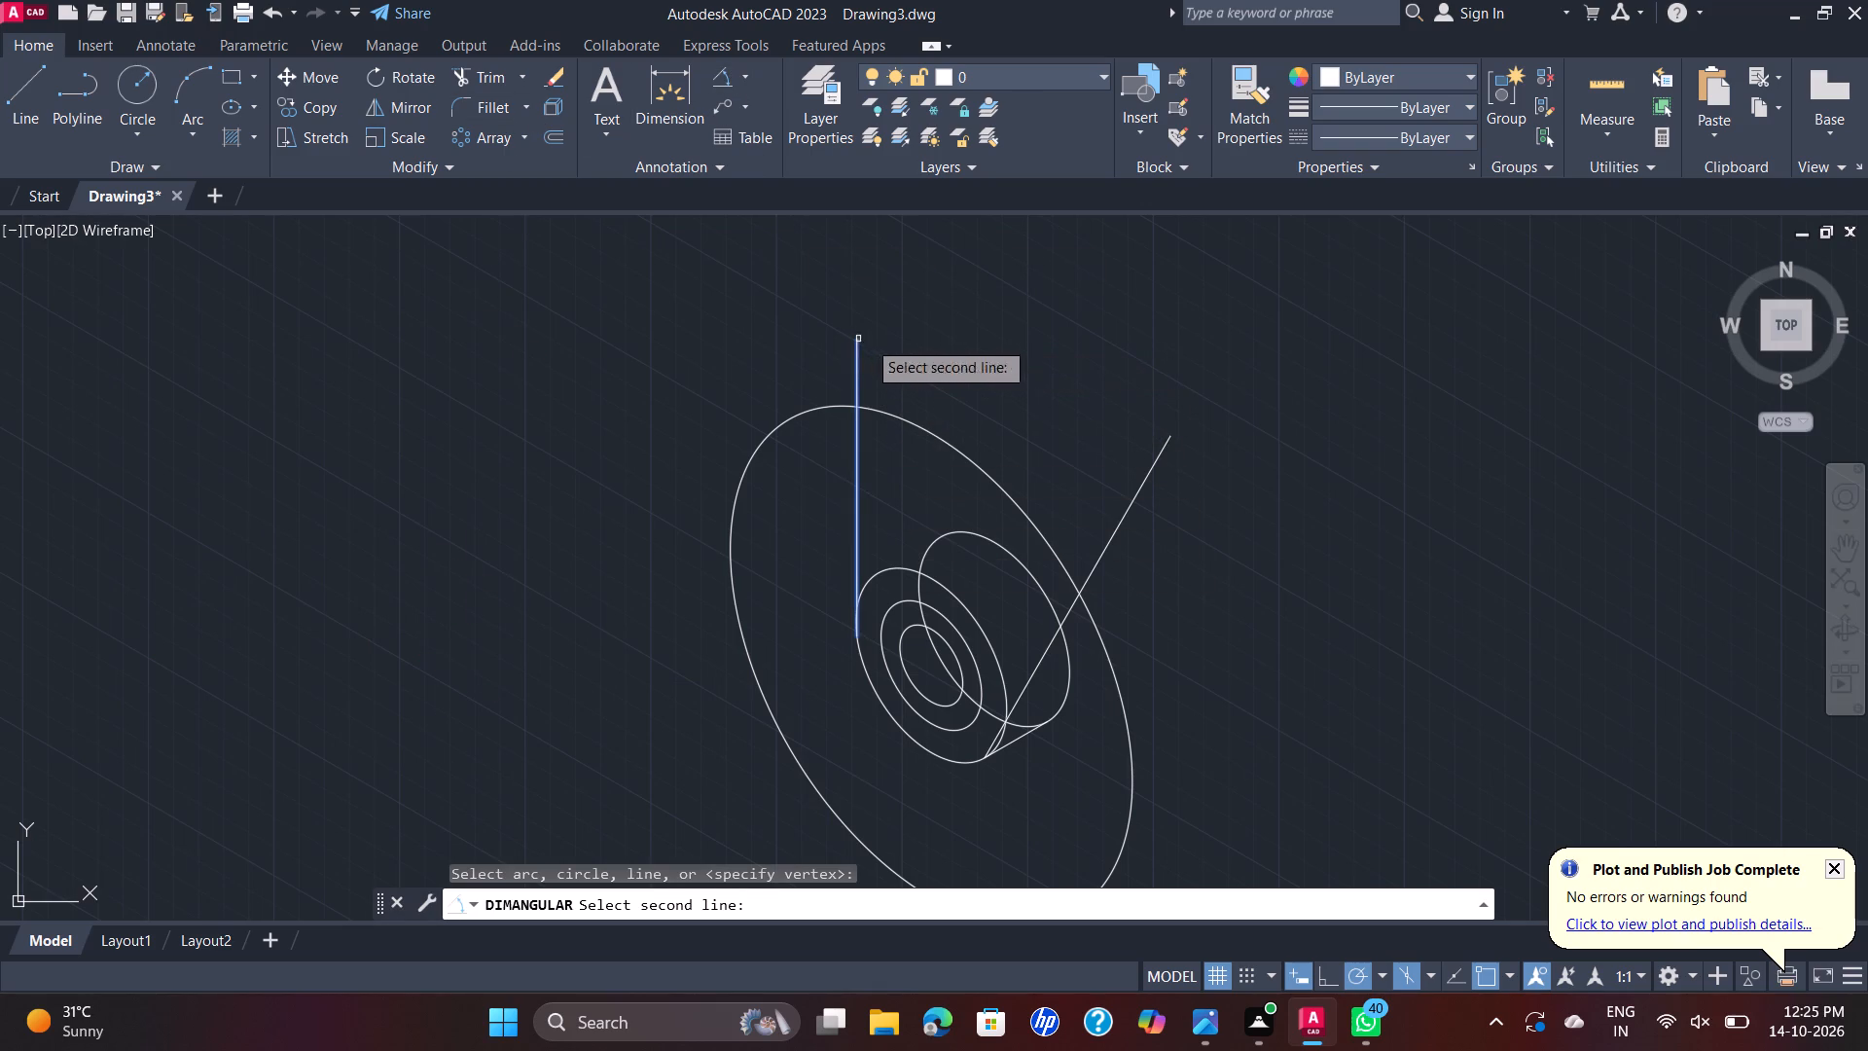
pyautogui.click(1141, 488)
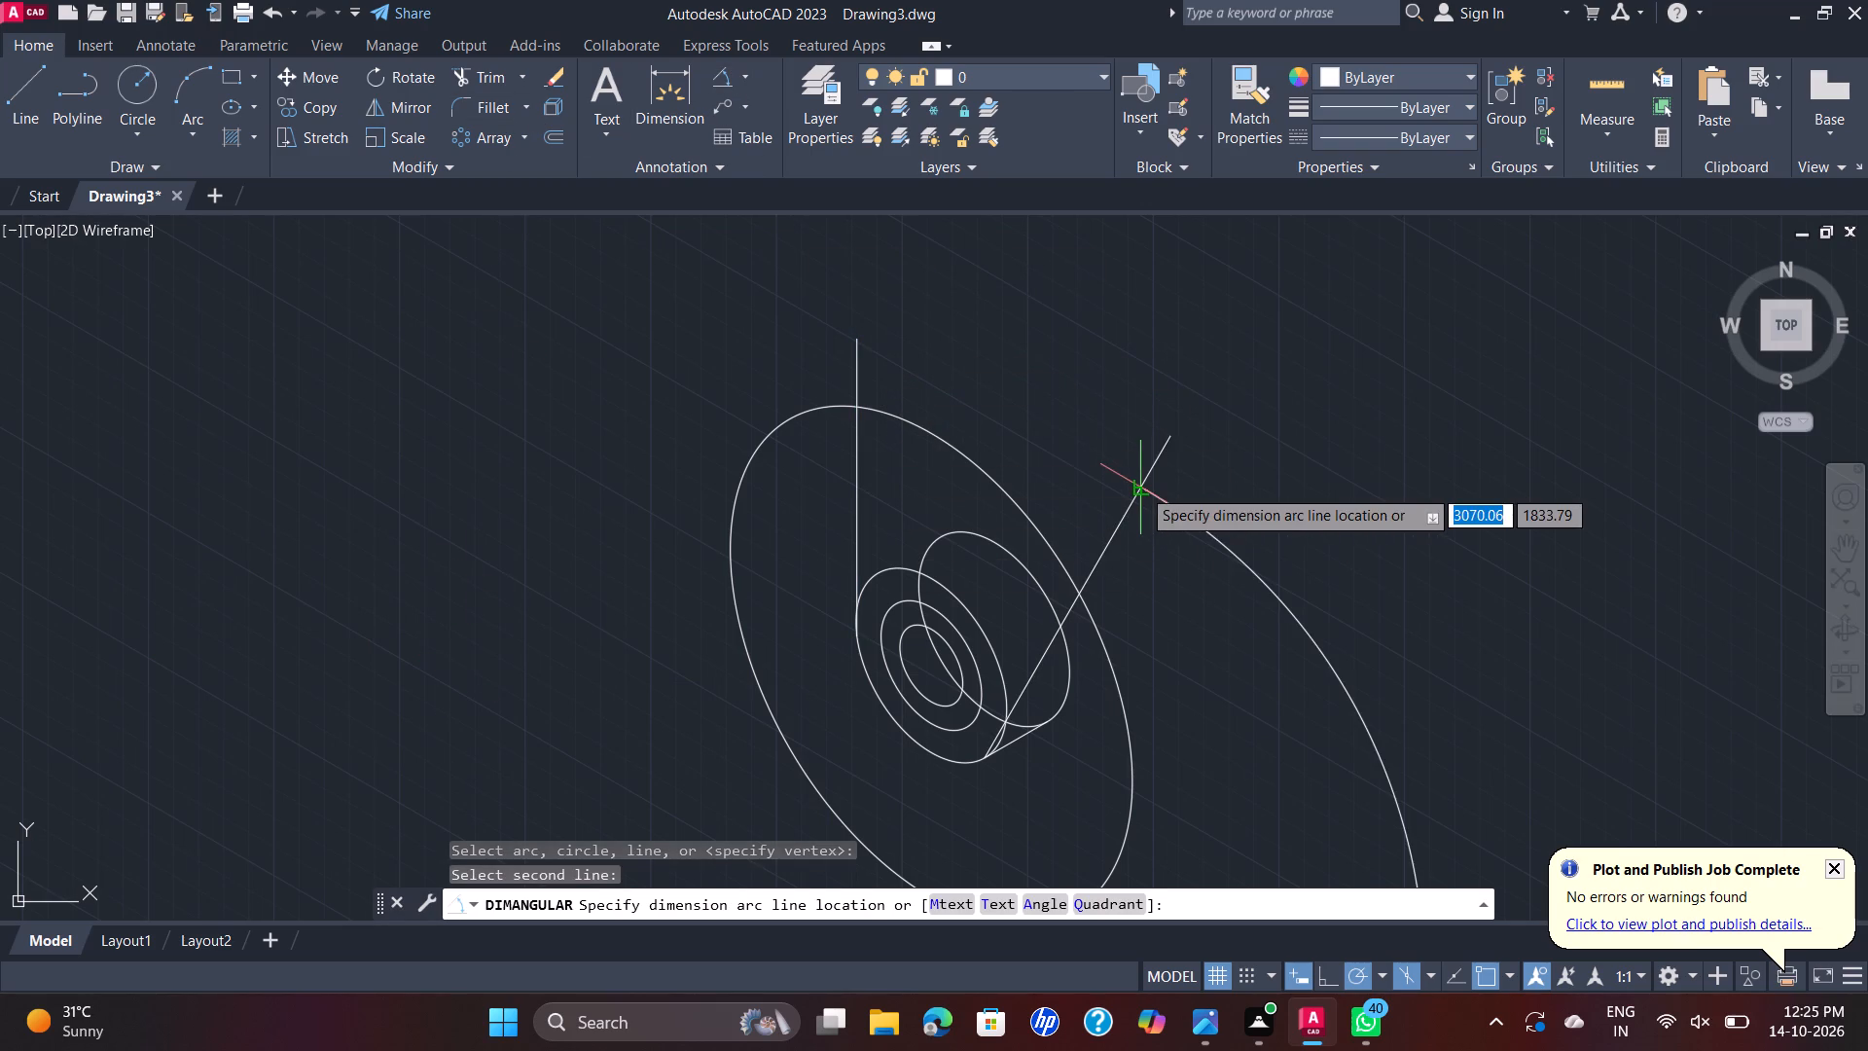
pyautogui.scroll(1, 1100, 359)
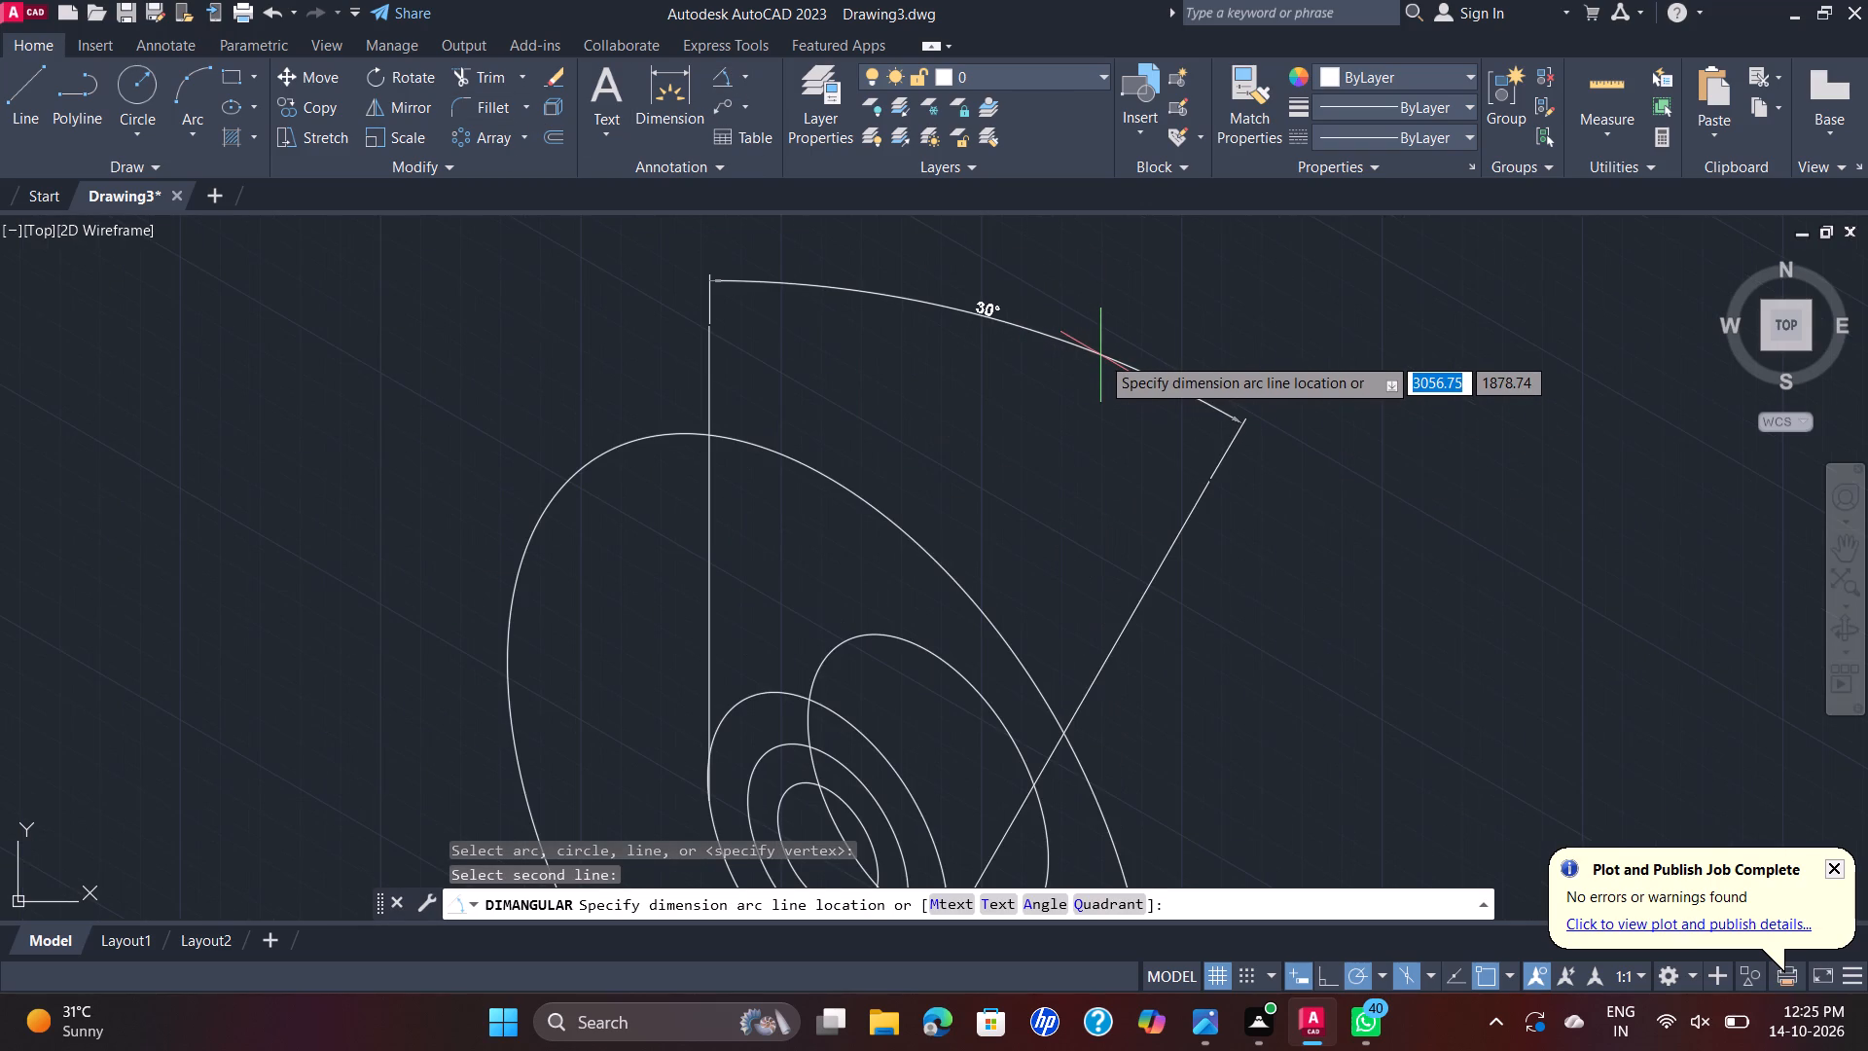
pyautogui.scroll(1, 1100, 355)
pyautogui.scroll(-1, 1100, 355)
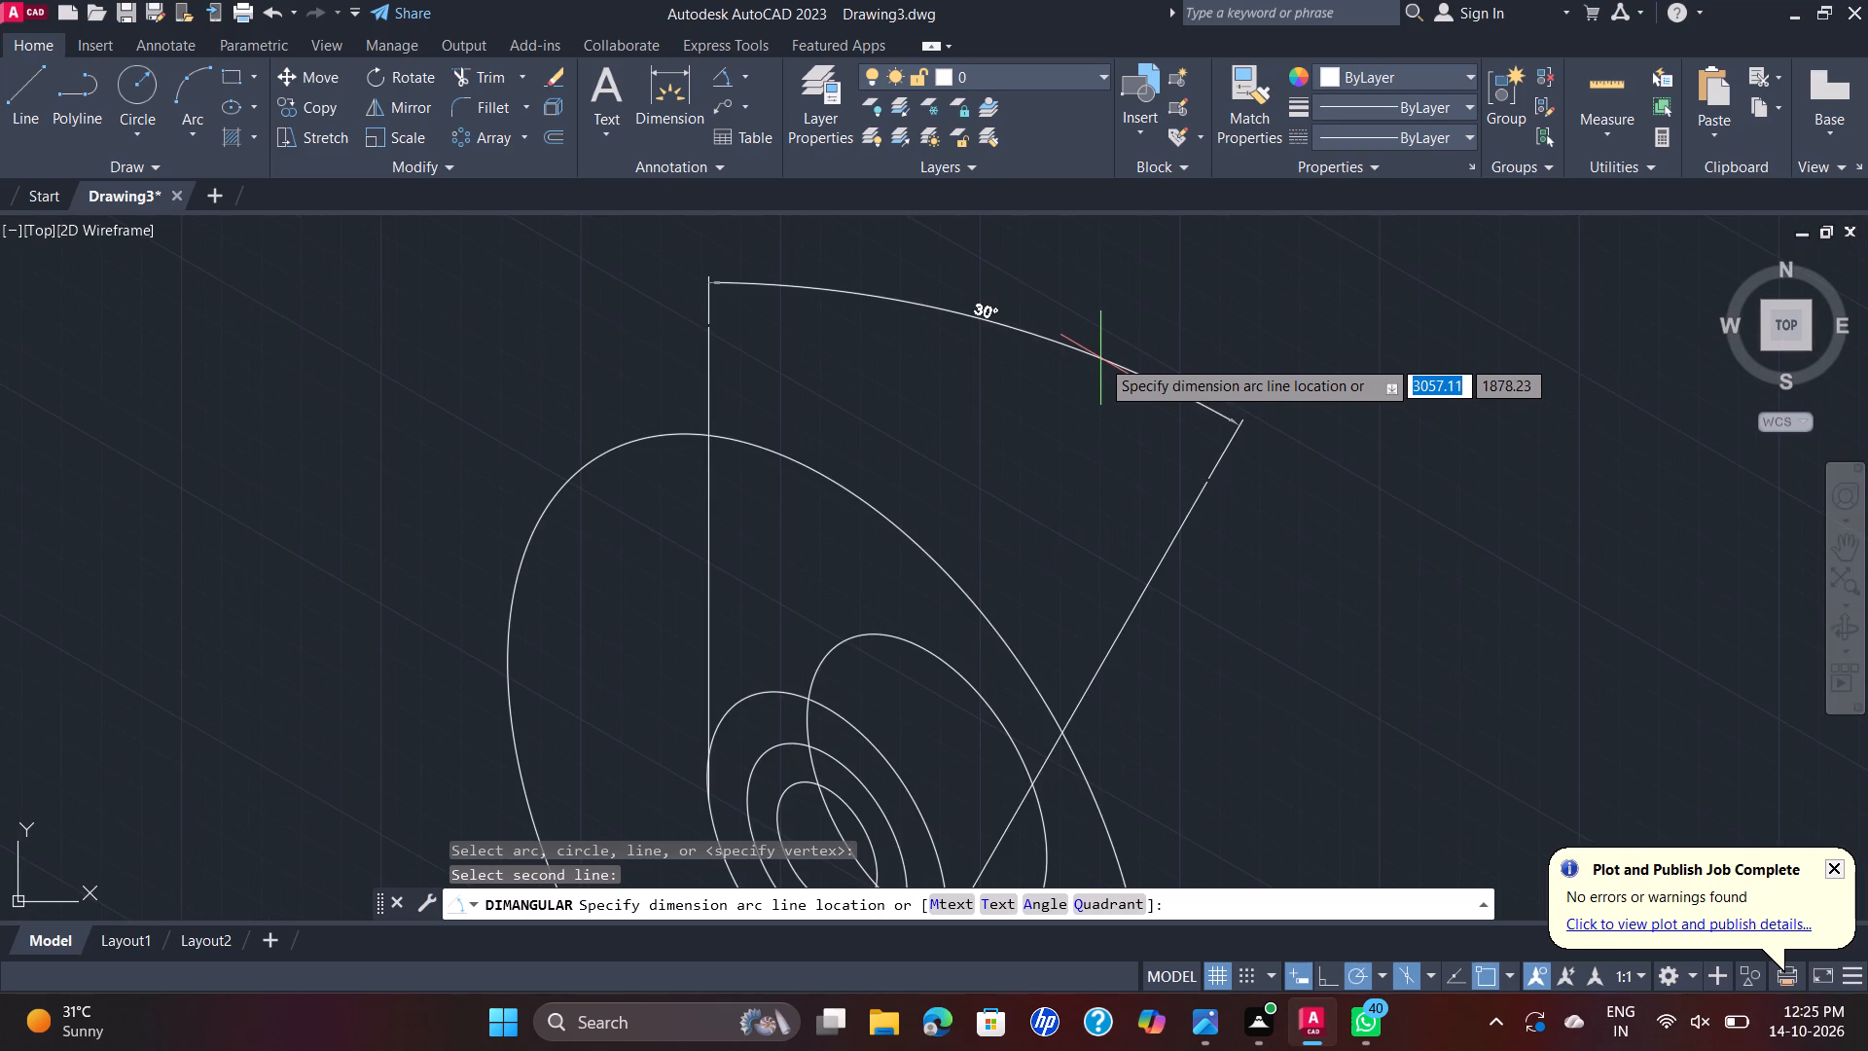
pyautogui.scroll(-1, 1101, 359)
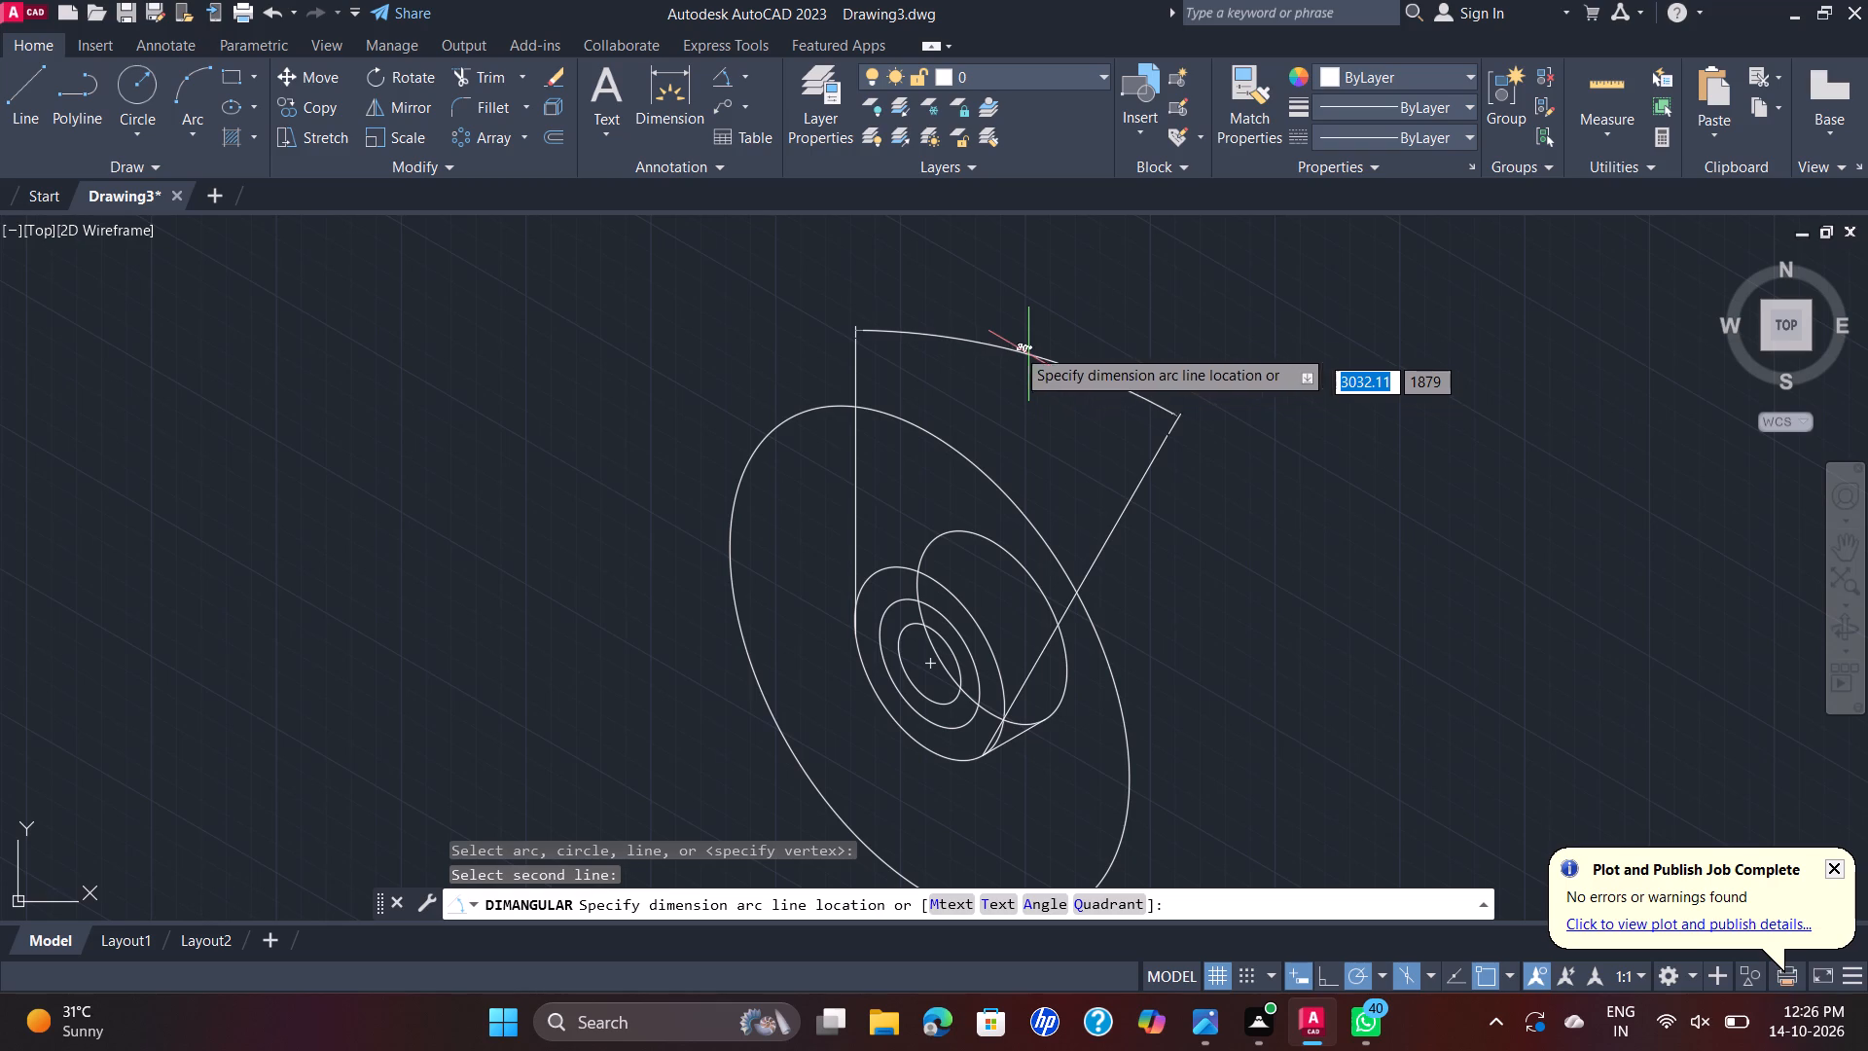
pyautogui.press('Escape')
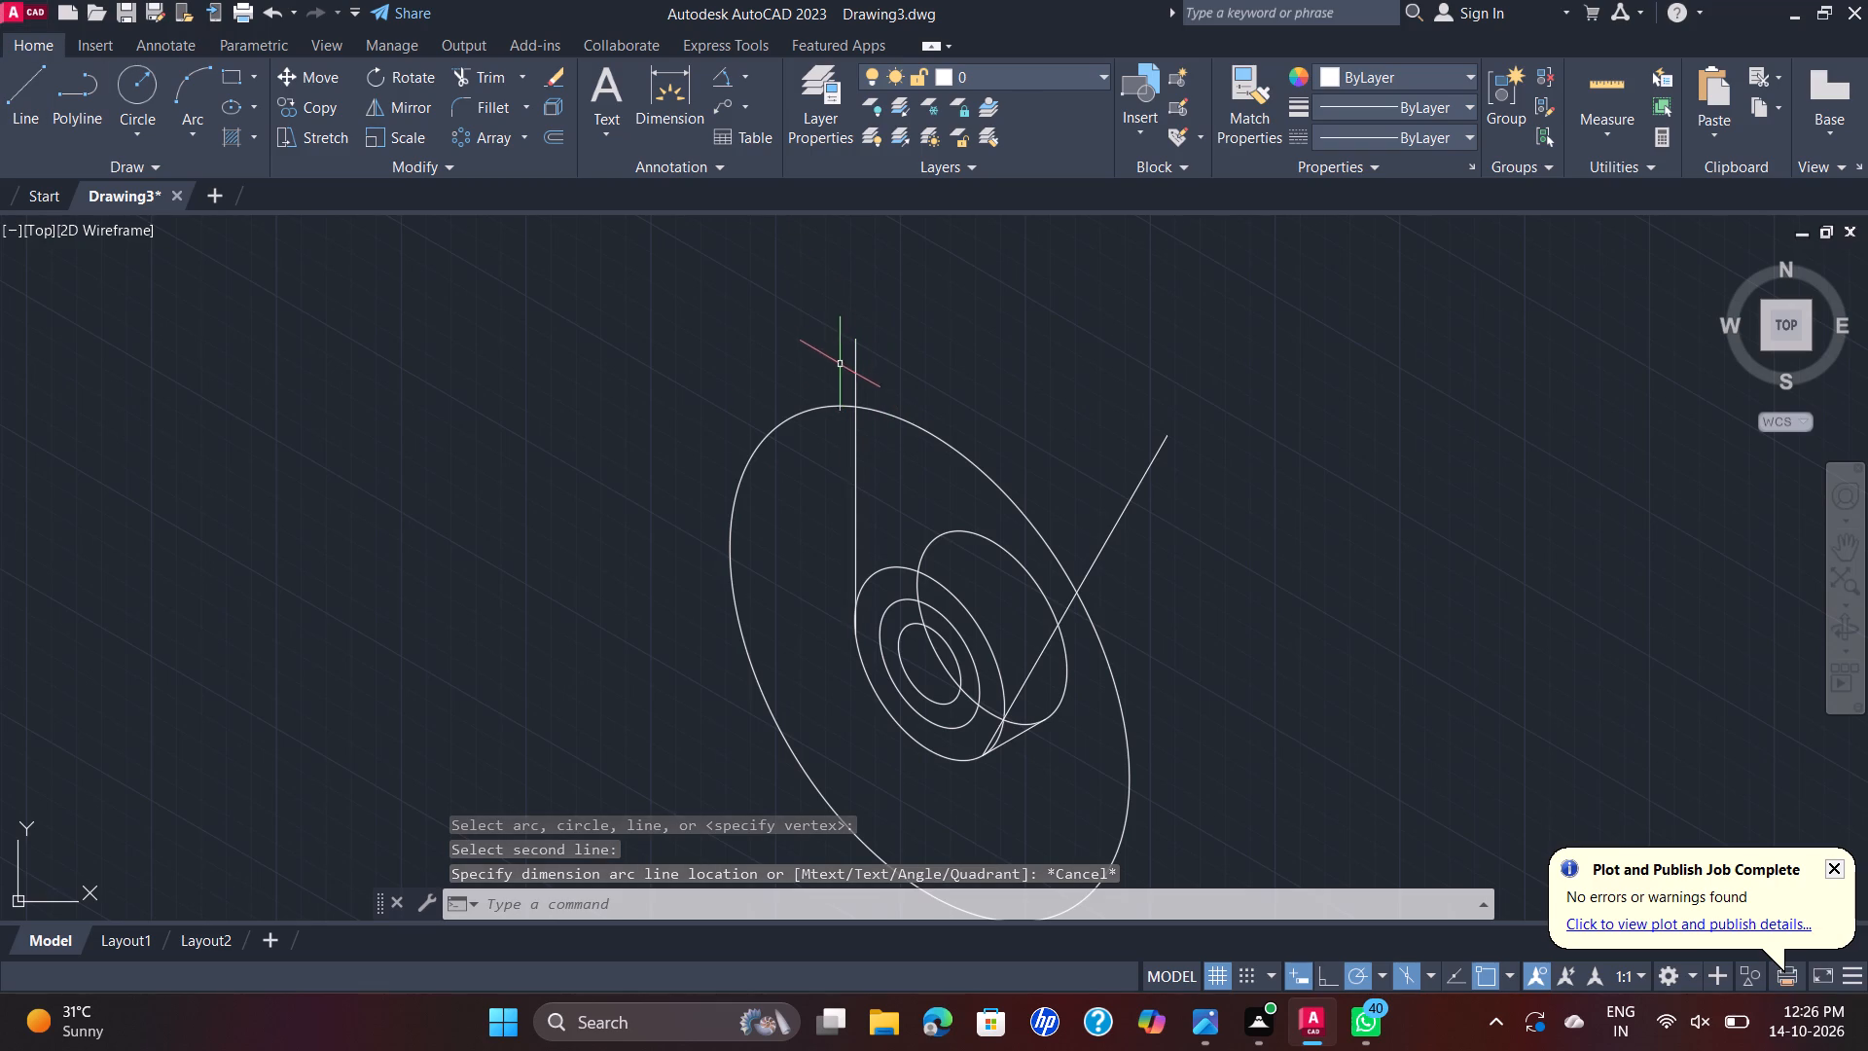
pyautogui.press('space')
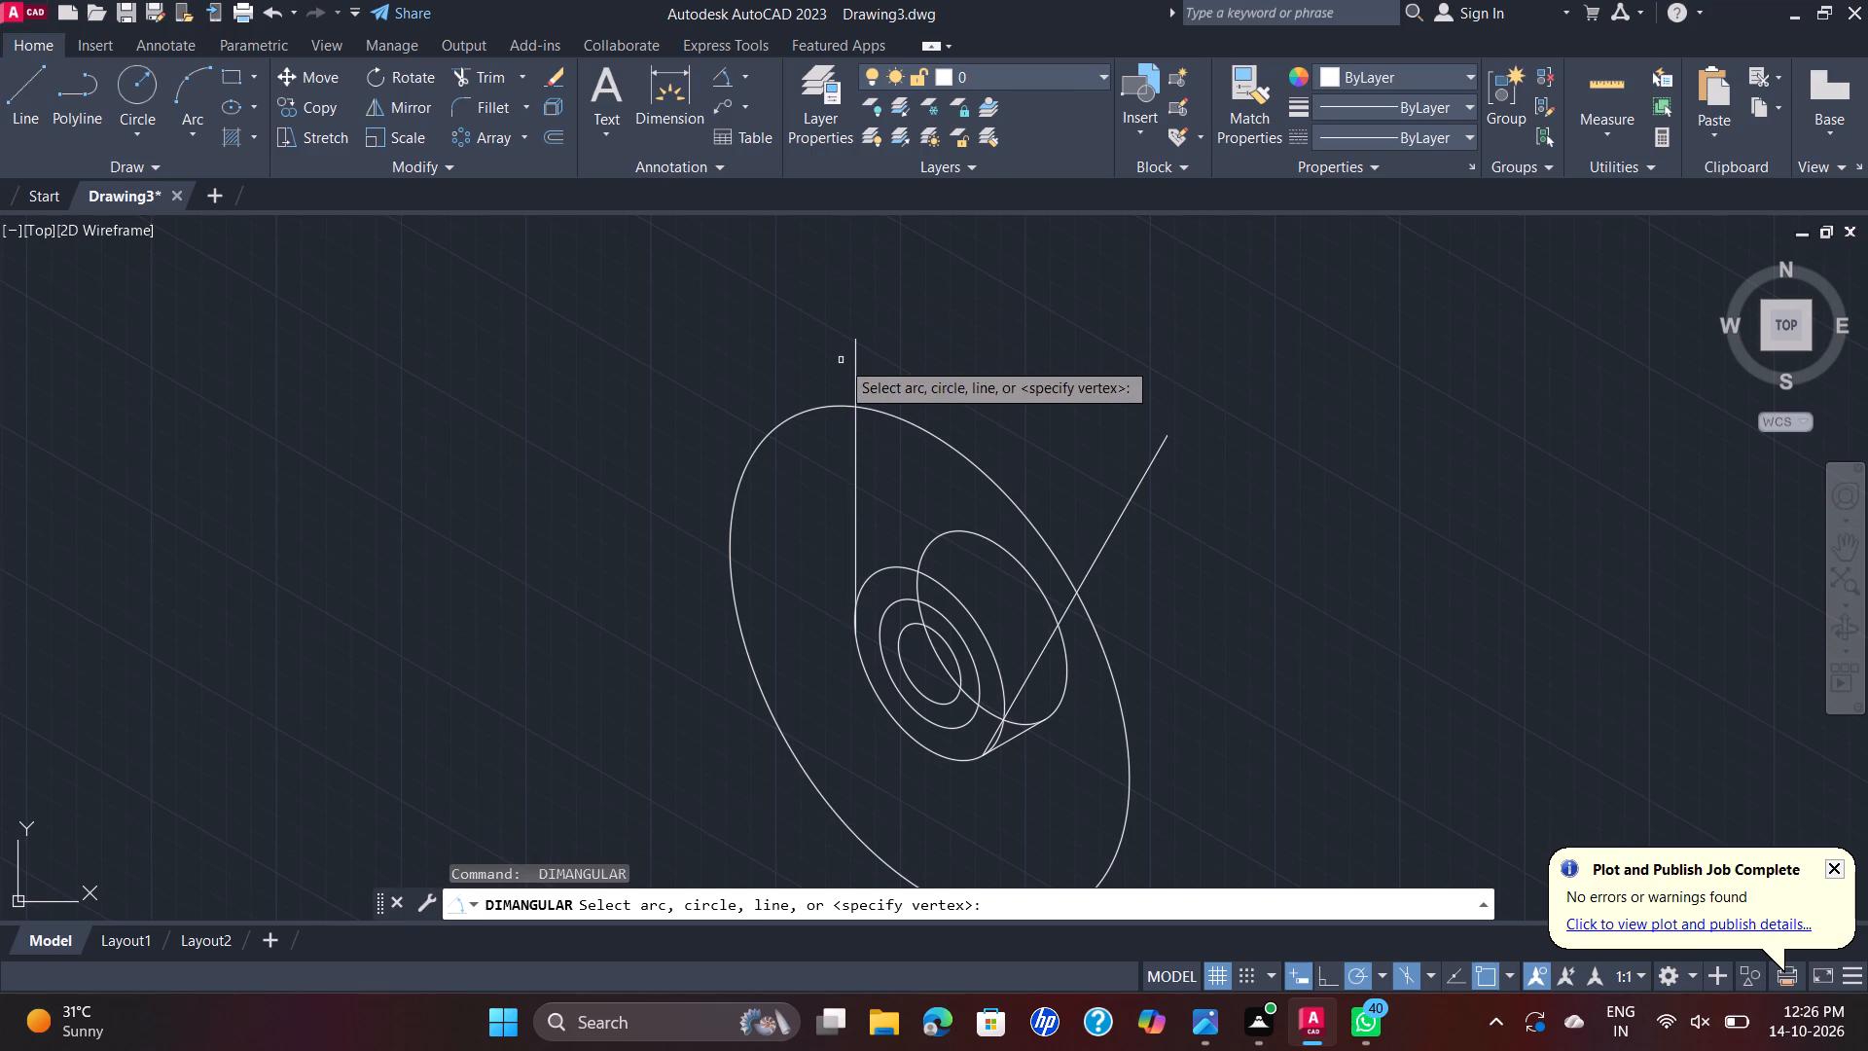
pyautogui.press('Escape')
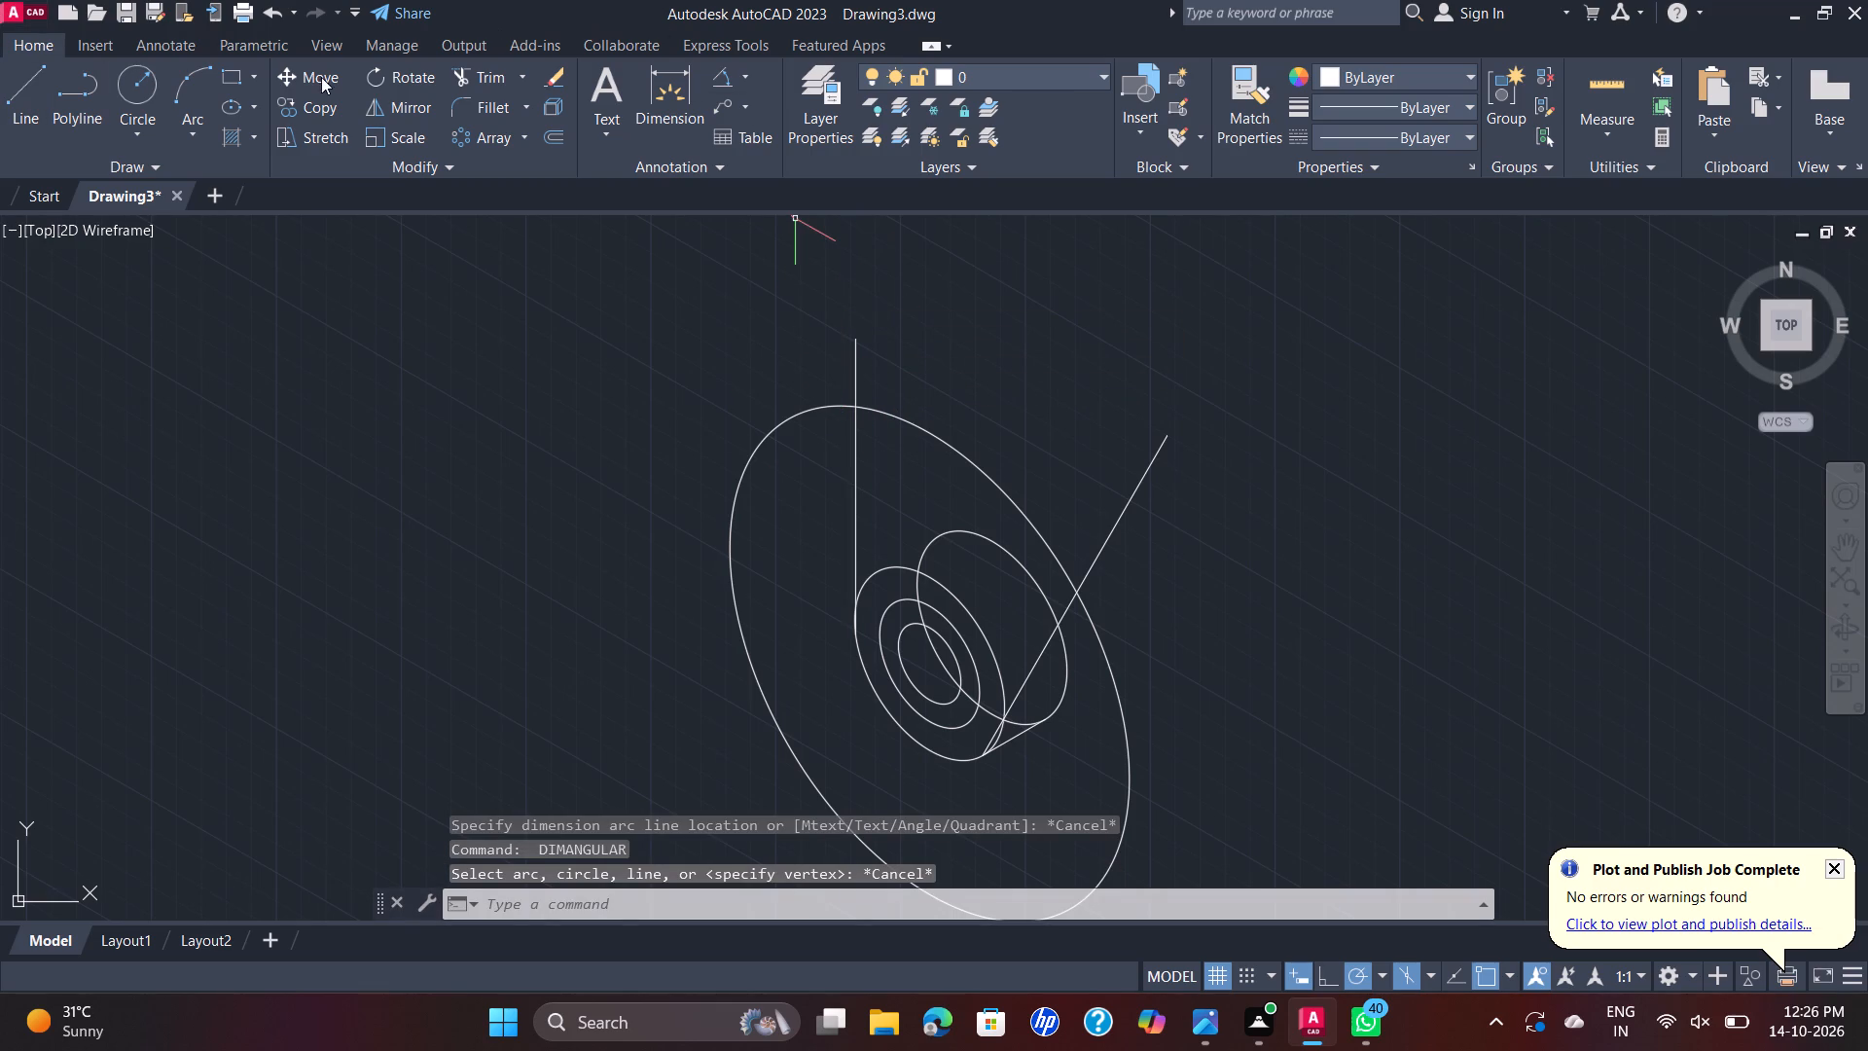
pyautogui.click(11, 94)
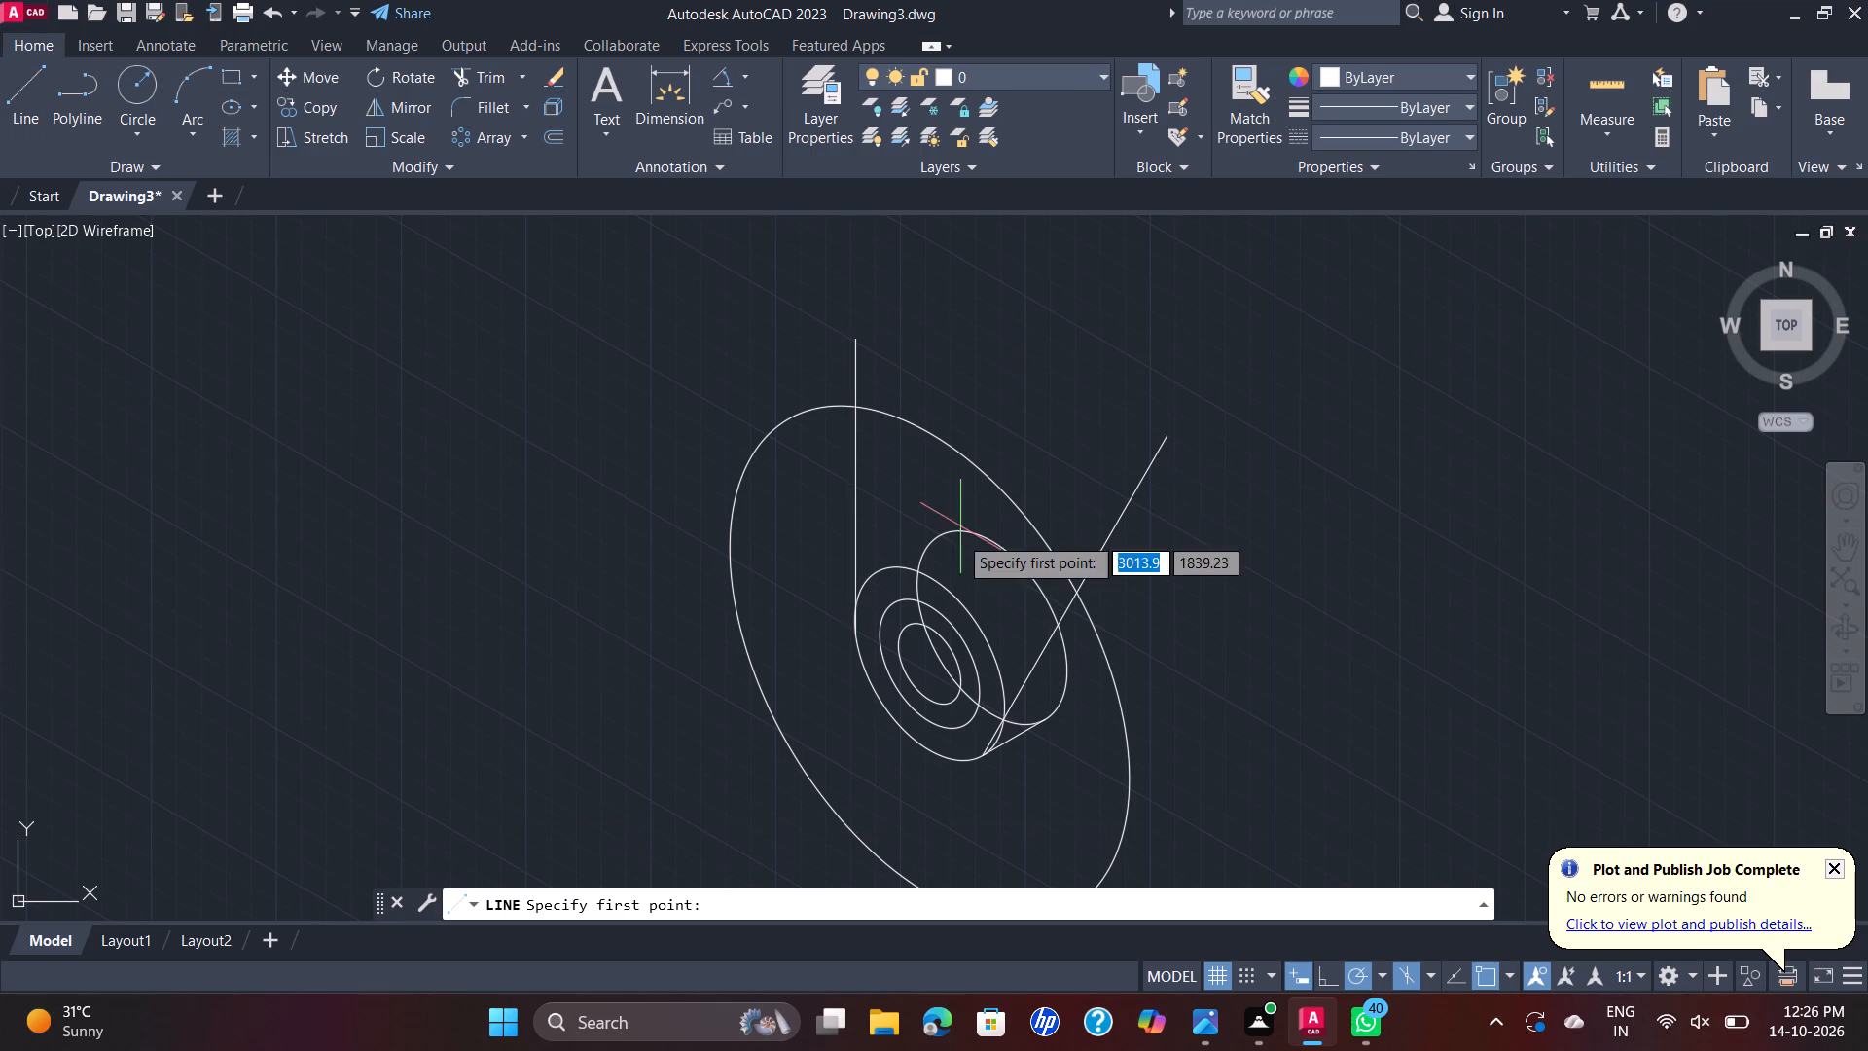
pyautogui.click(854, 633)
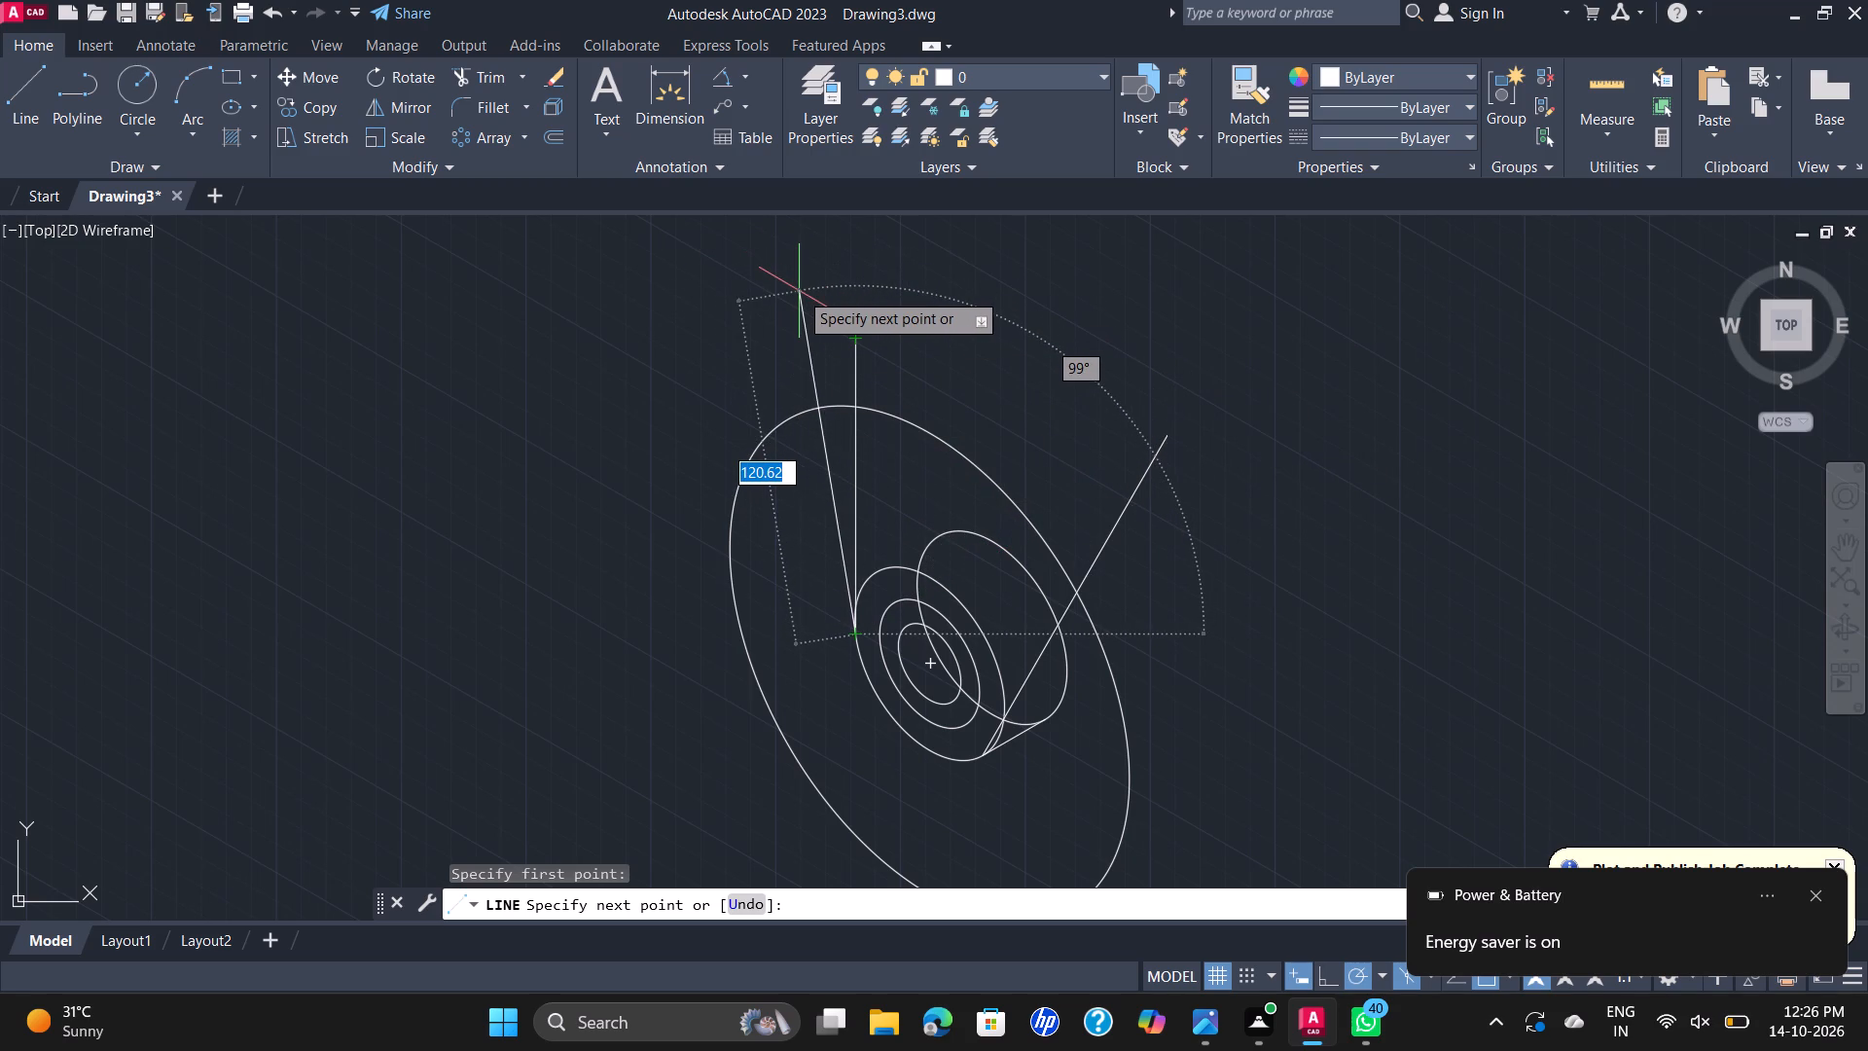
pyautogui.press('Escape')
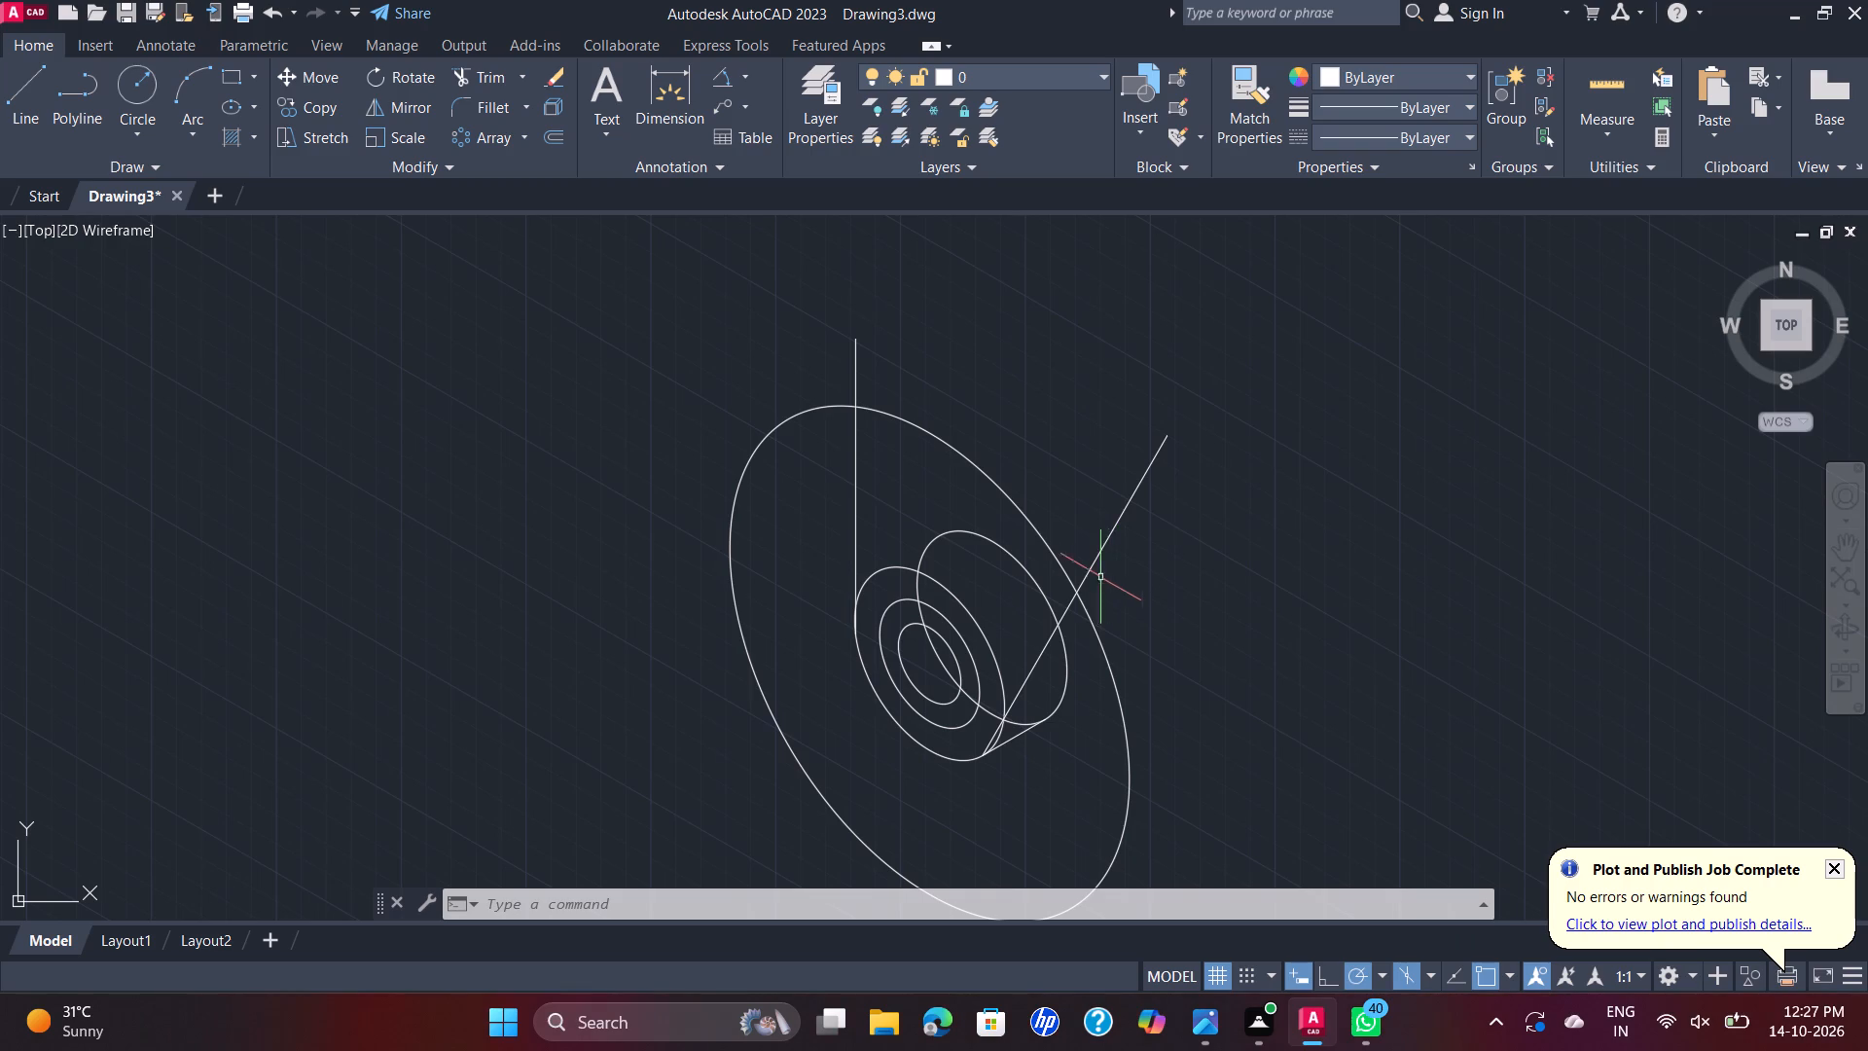
# Draw a line about 116 long at 120° from the vertical line's lower end on the front radius-30 isocircle, past the radius-80 isocircle.
pyautogui.click(853, 375)
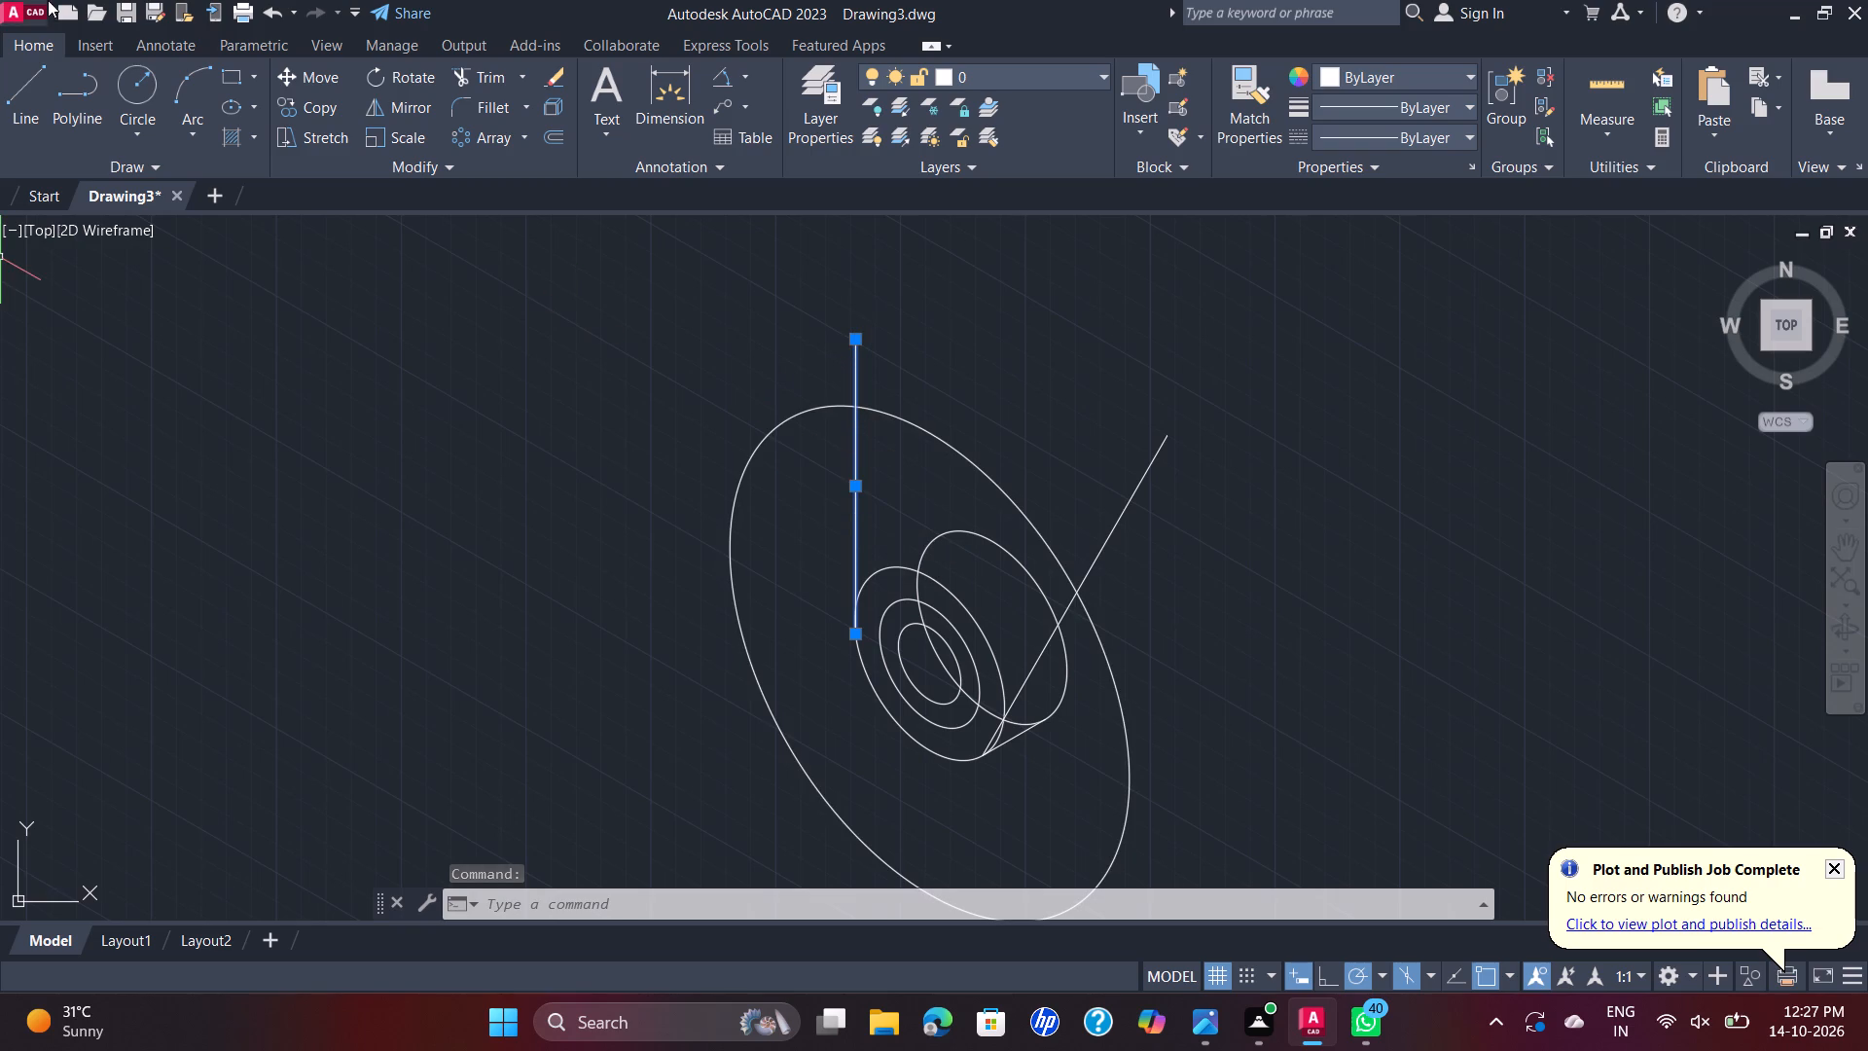
pyautogui.click(7, 84)
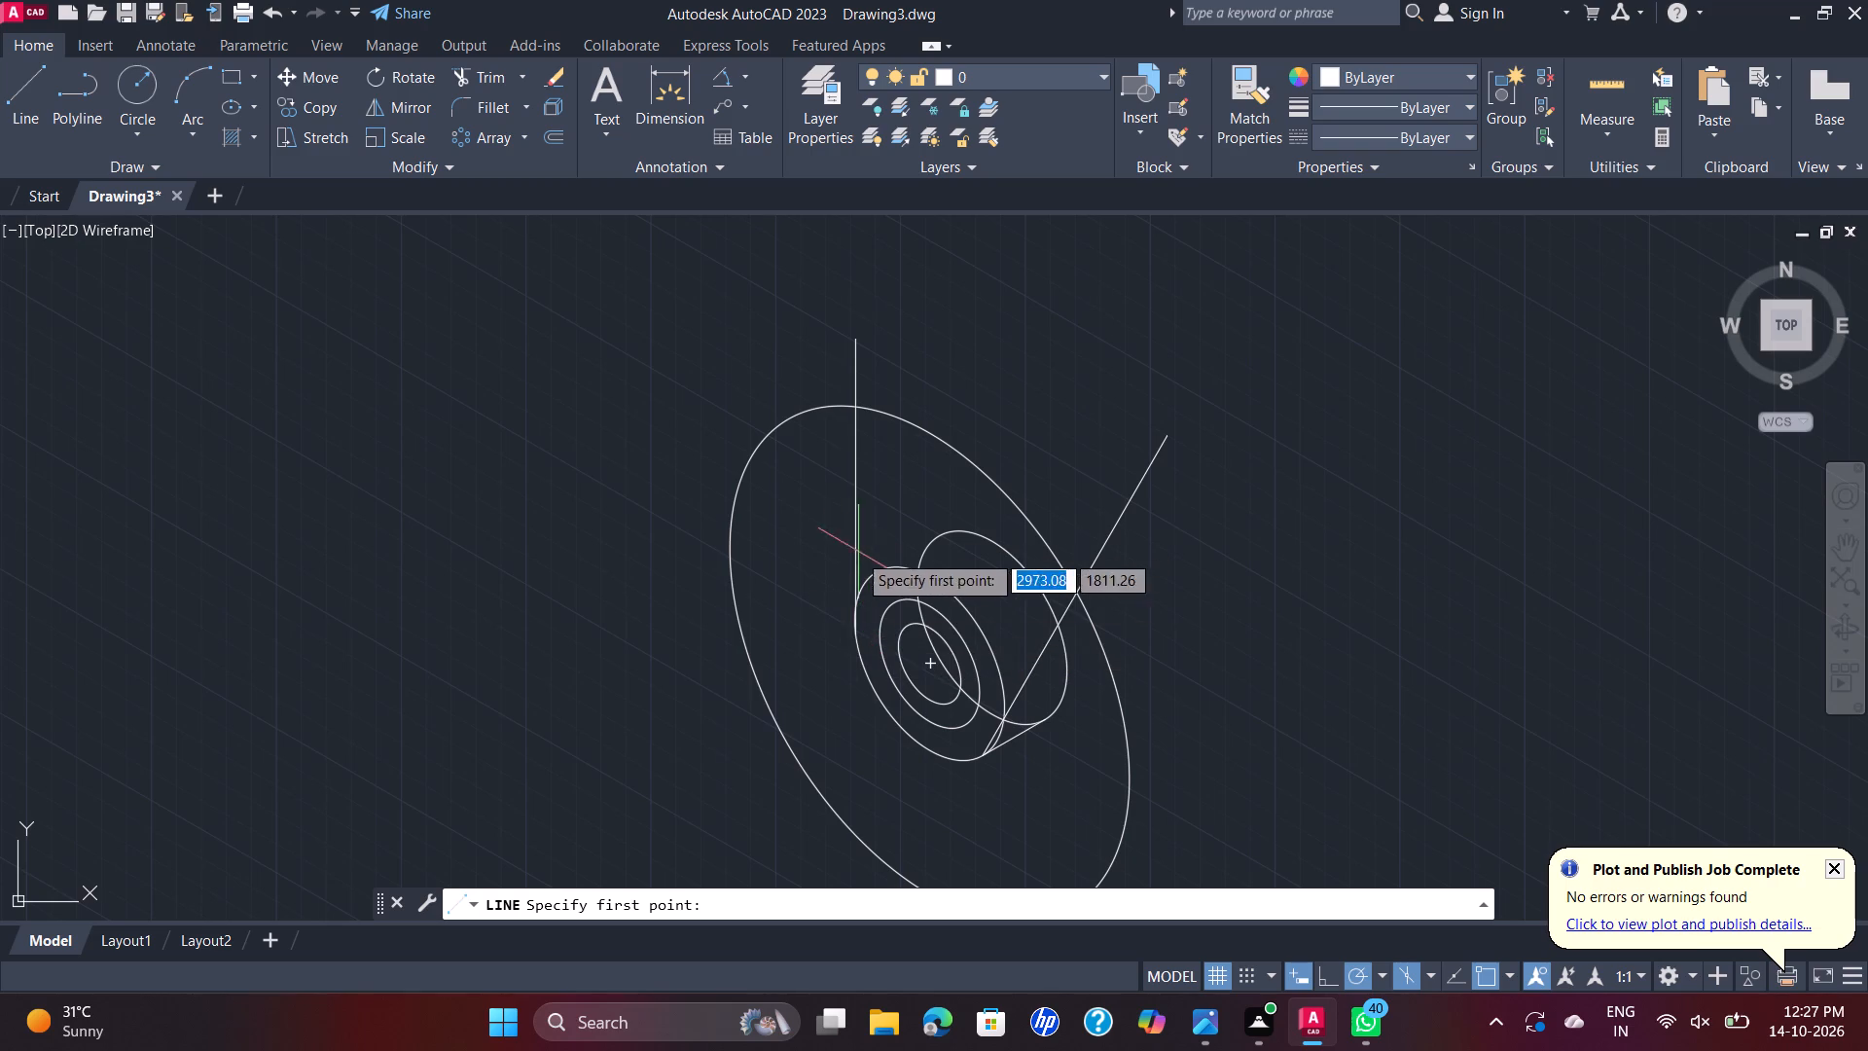
pyautogui.click(853, 630)
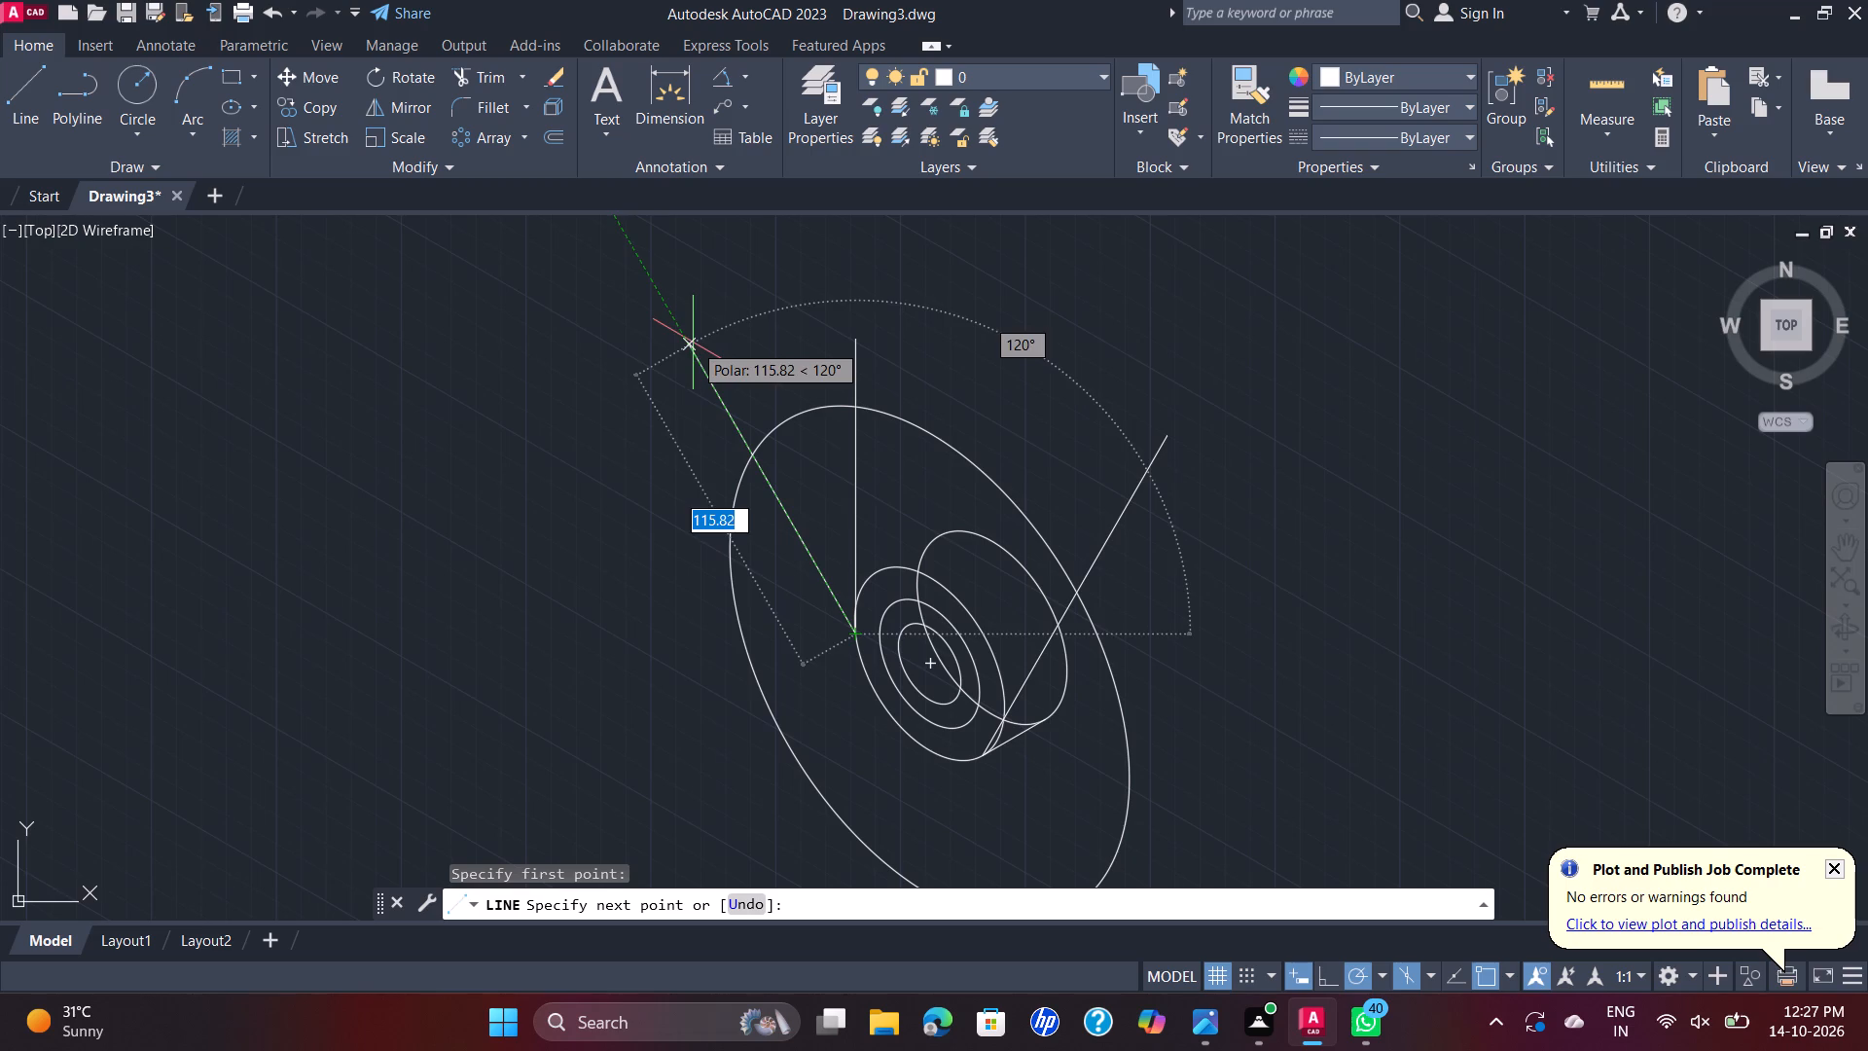
pyautogui.click(693, 343)
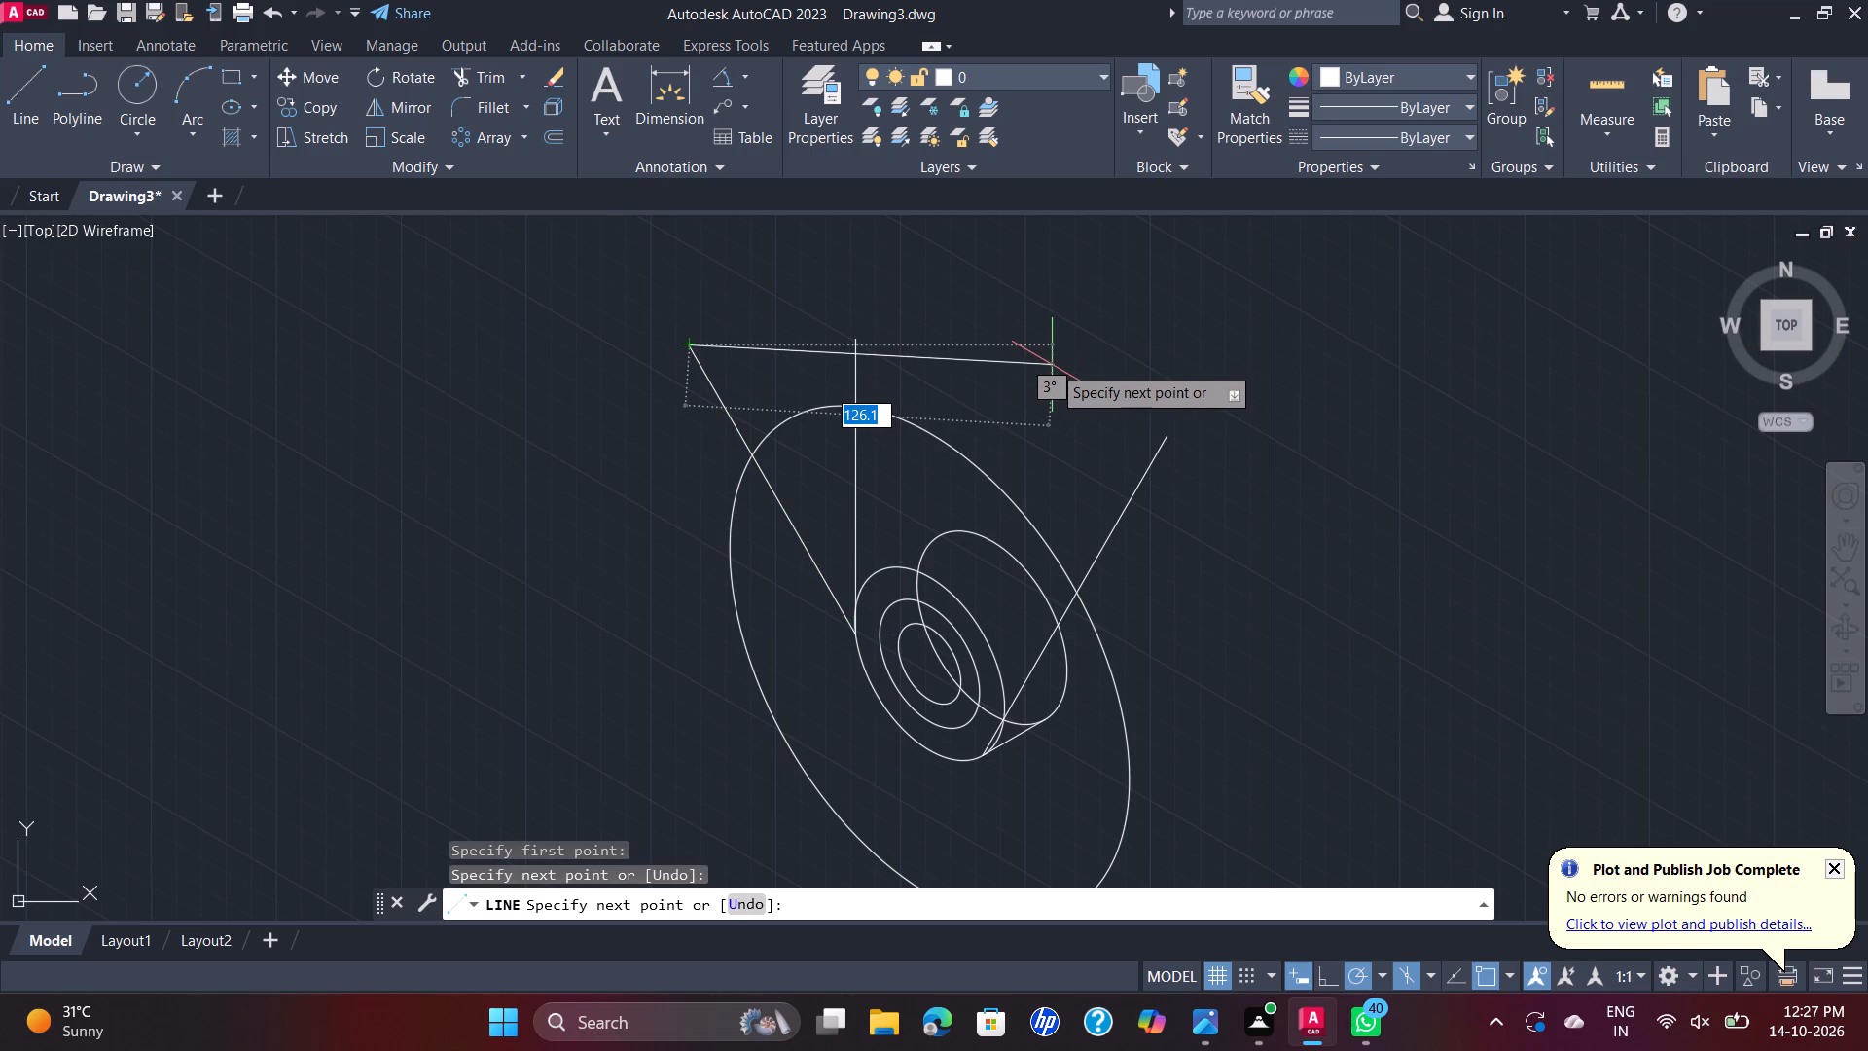
pyautogui.press('Escape')
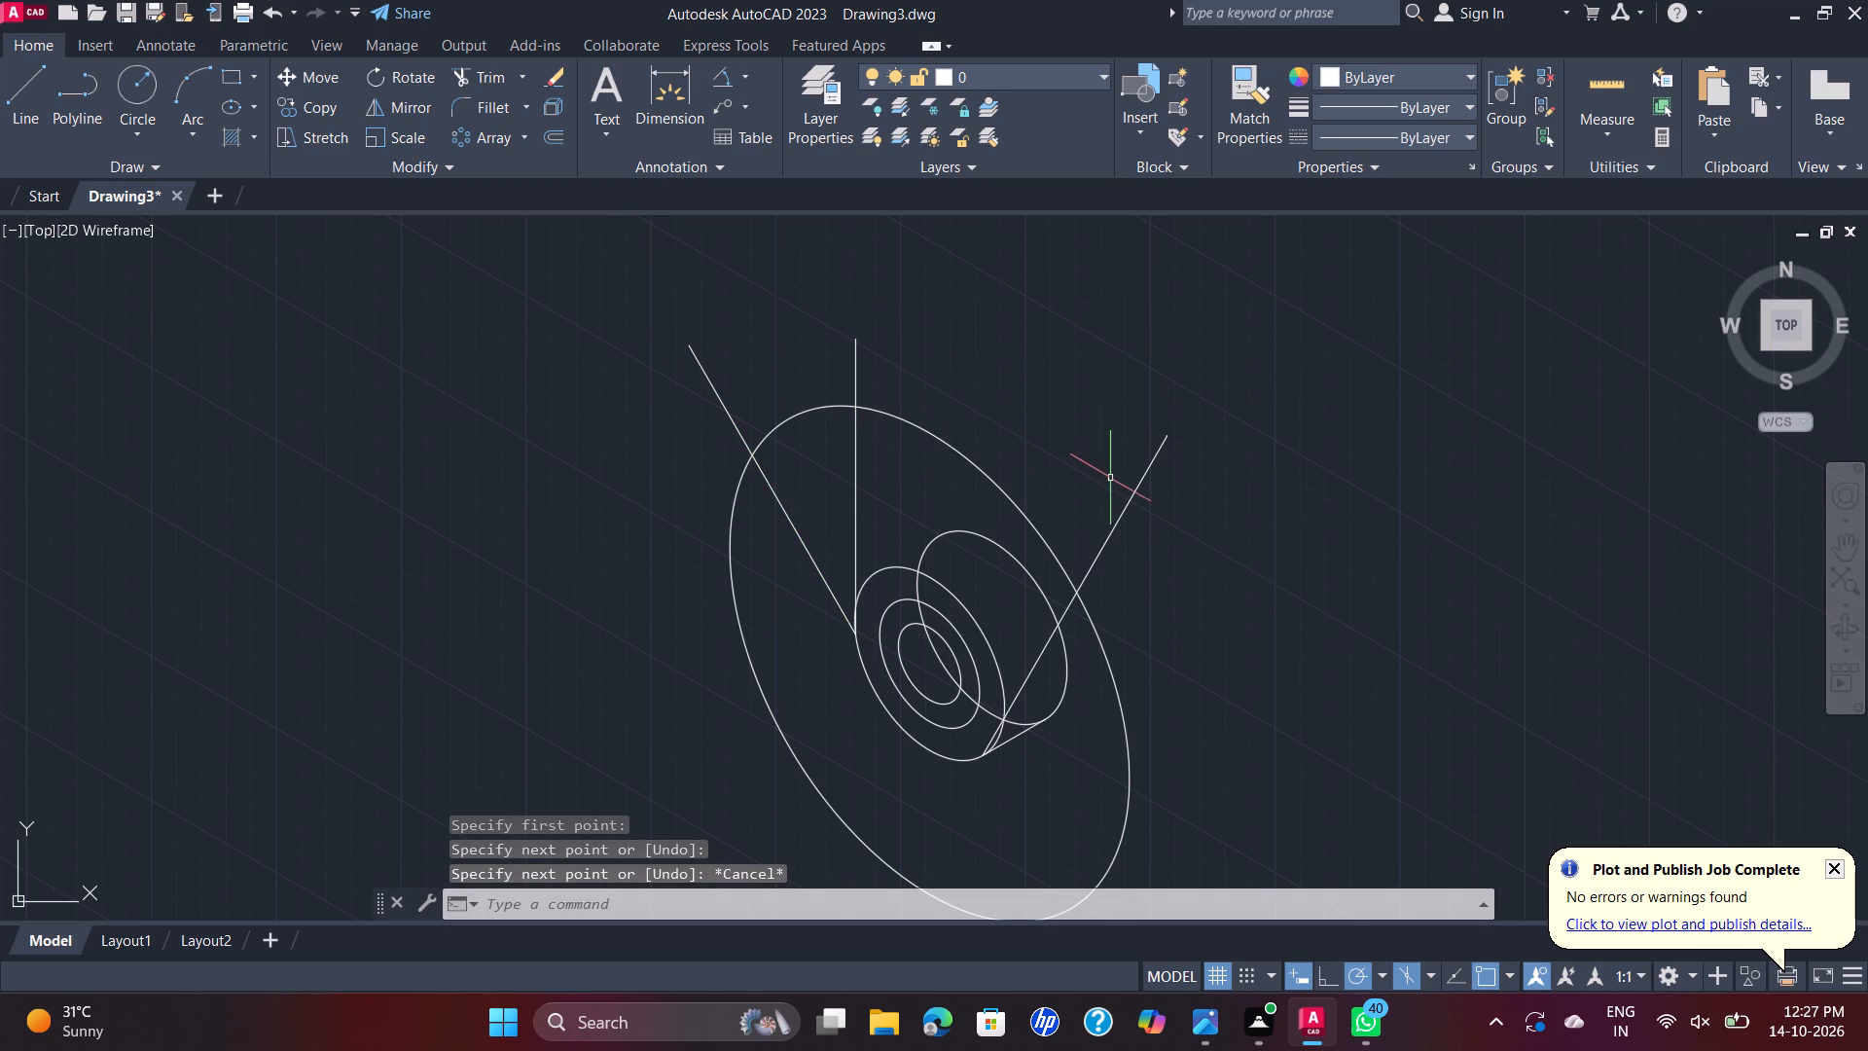
pyautogui.press('Right')
pyautogui.press('Right')
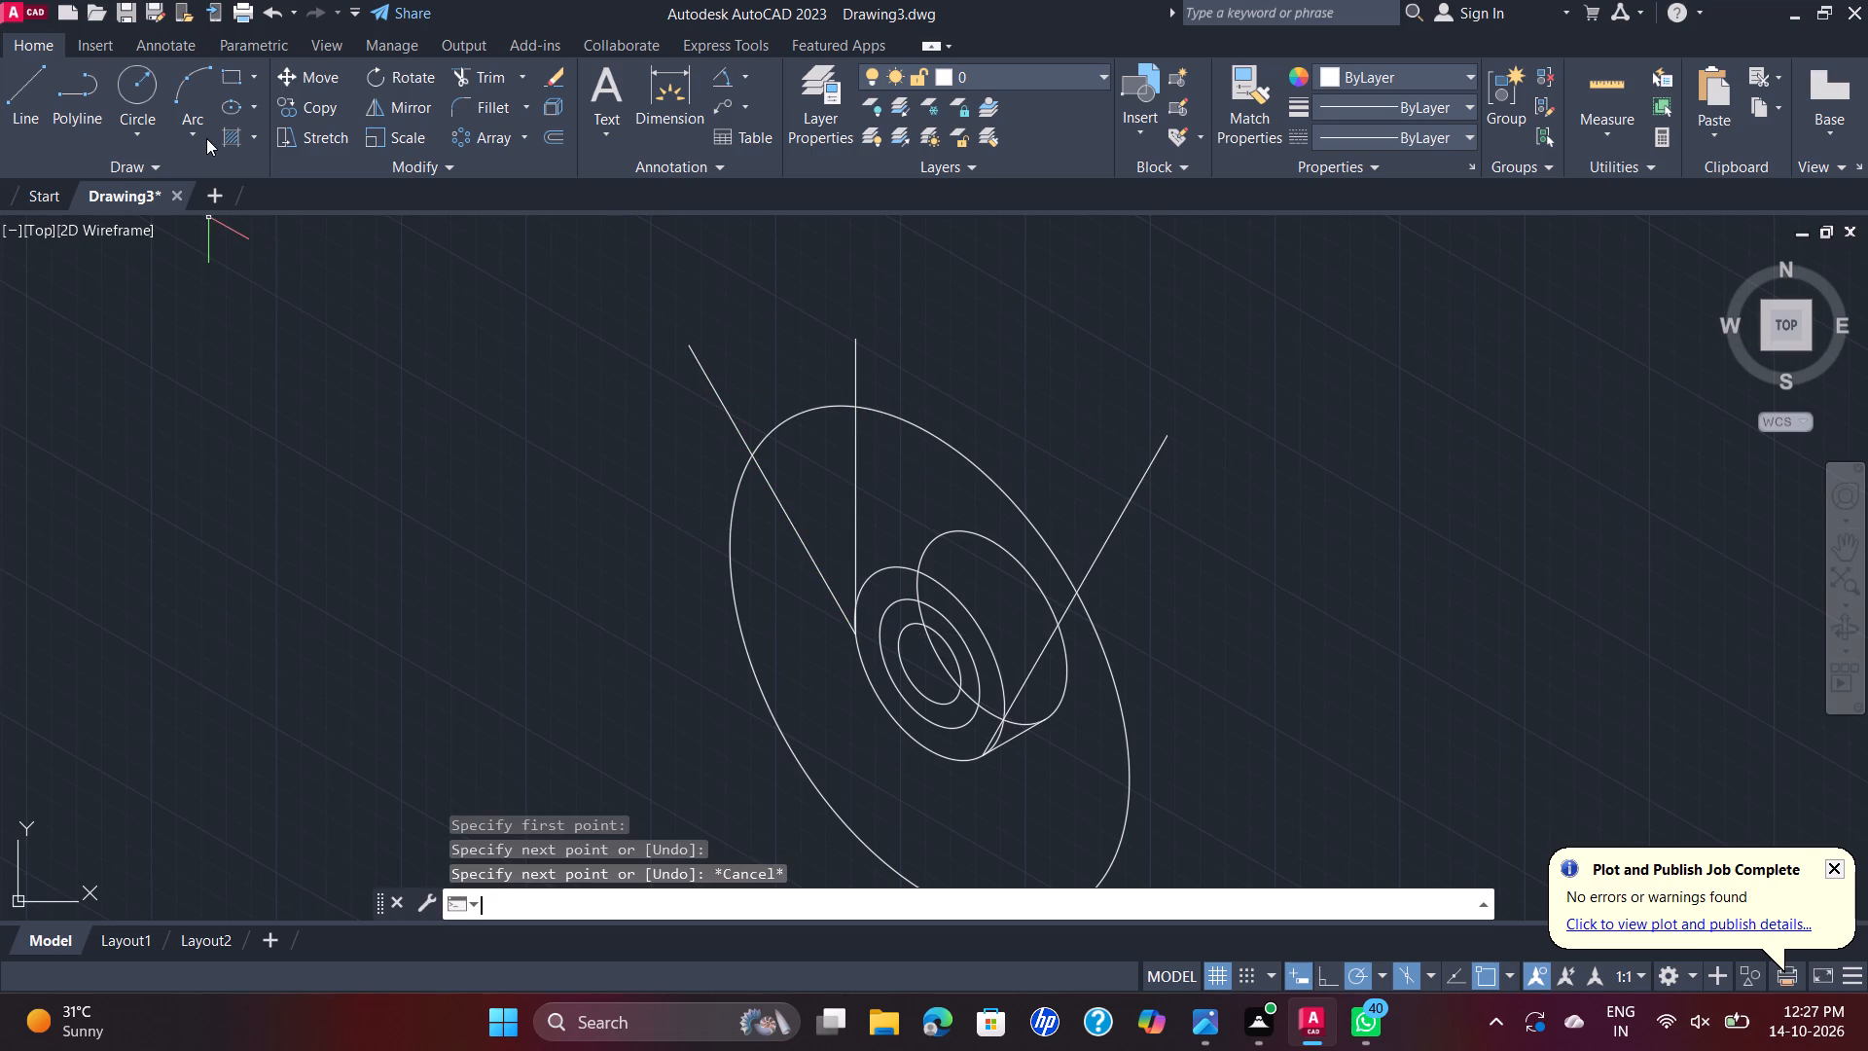
# Draw a vertical line about 128 long upward from the right edge of the front radius-30 isocircle, past the radius-80 isocircle.
pyautogui.click(20, 77)
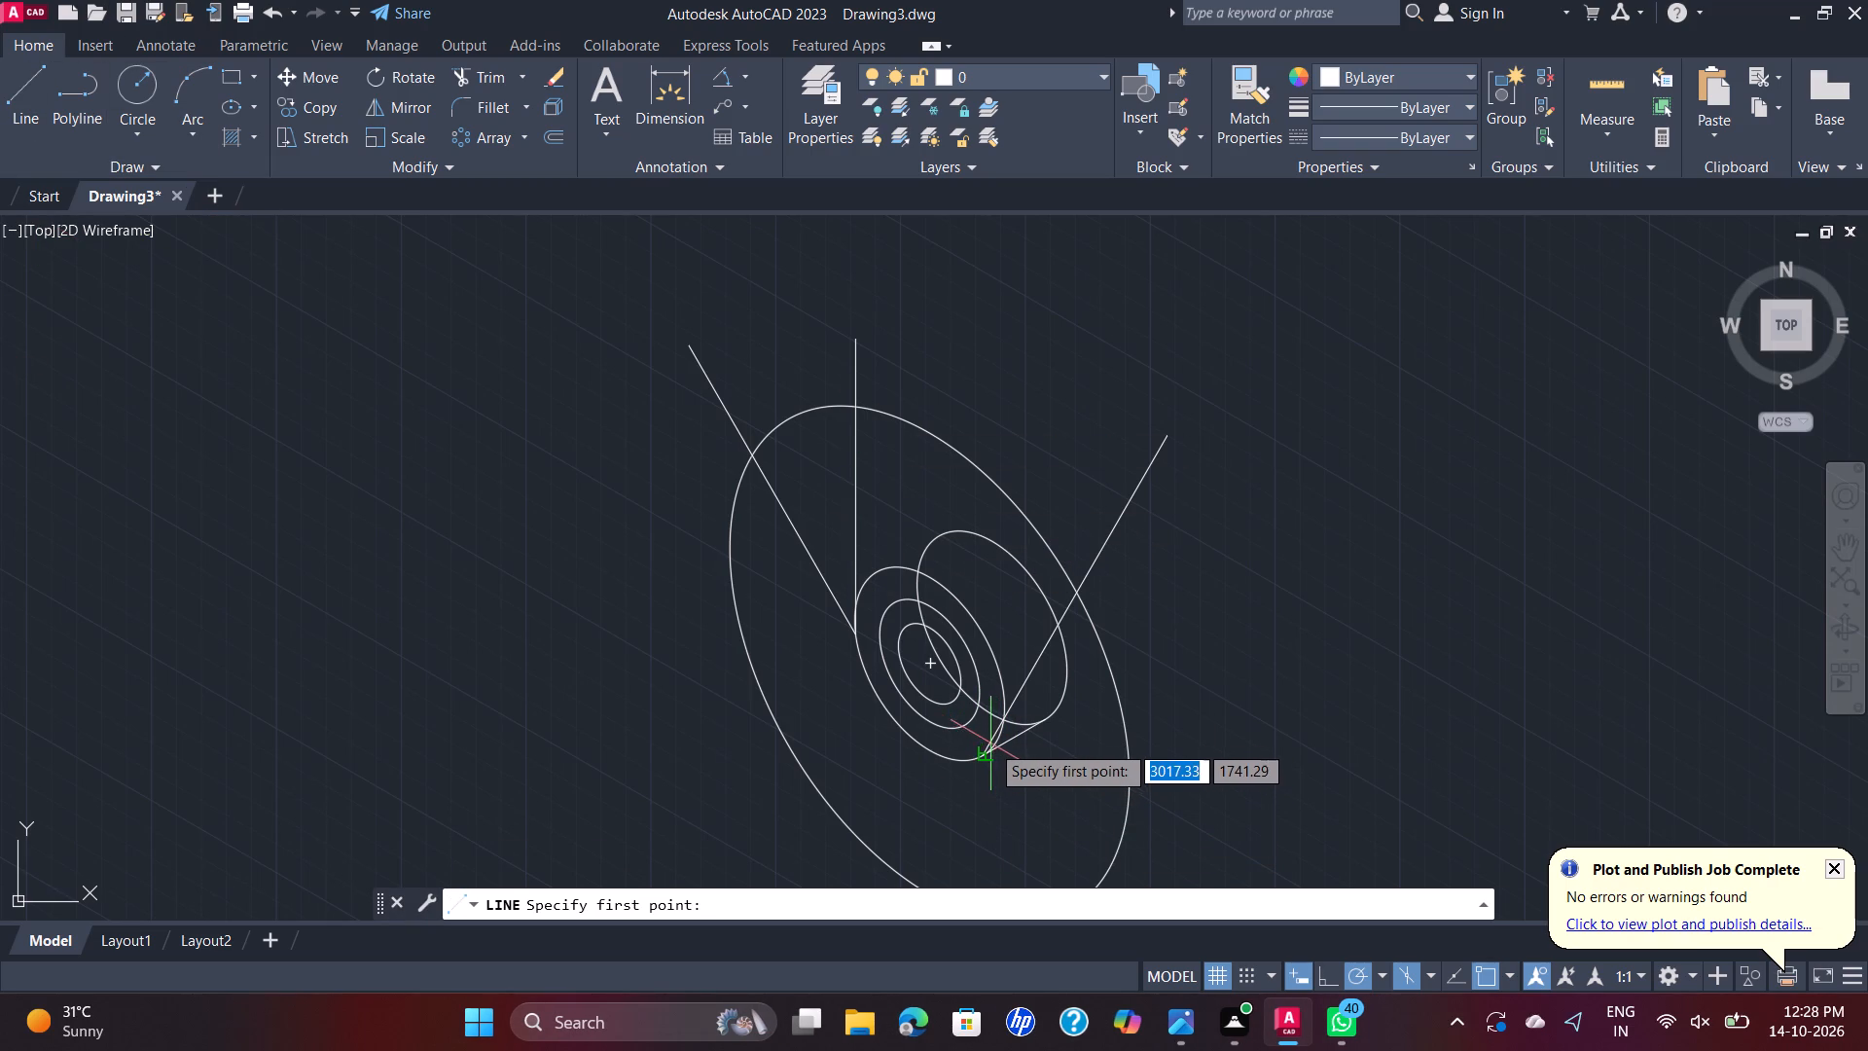
pyautogui.click(996, 717)
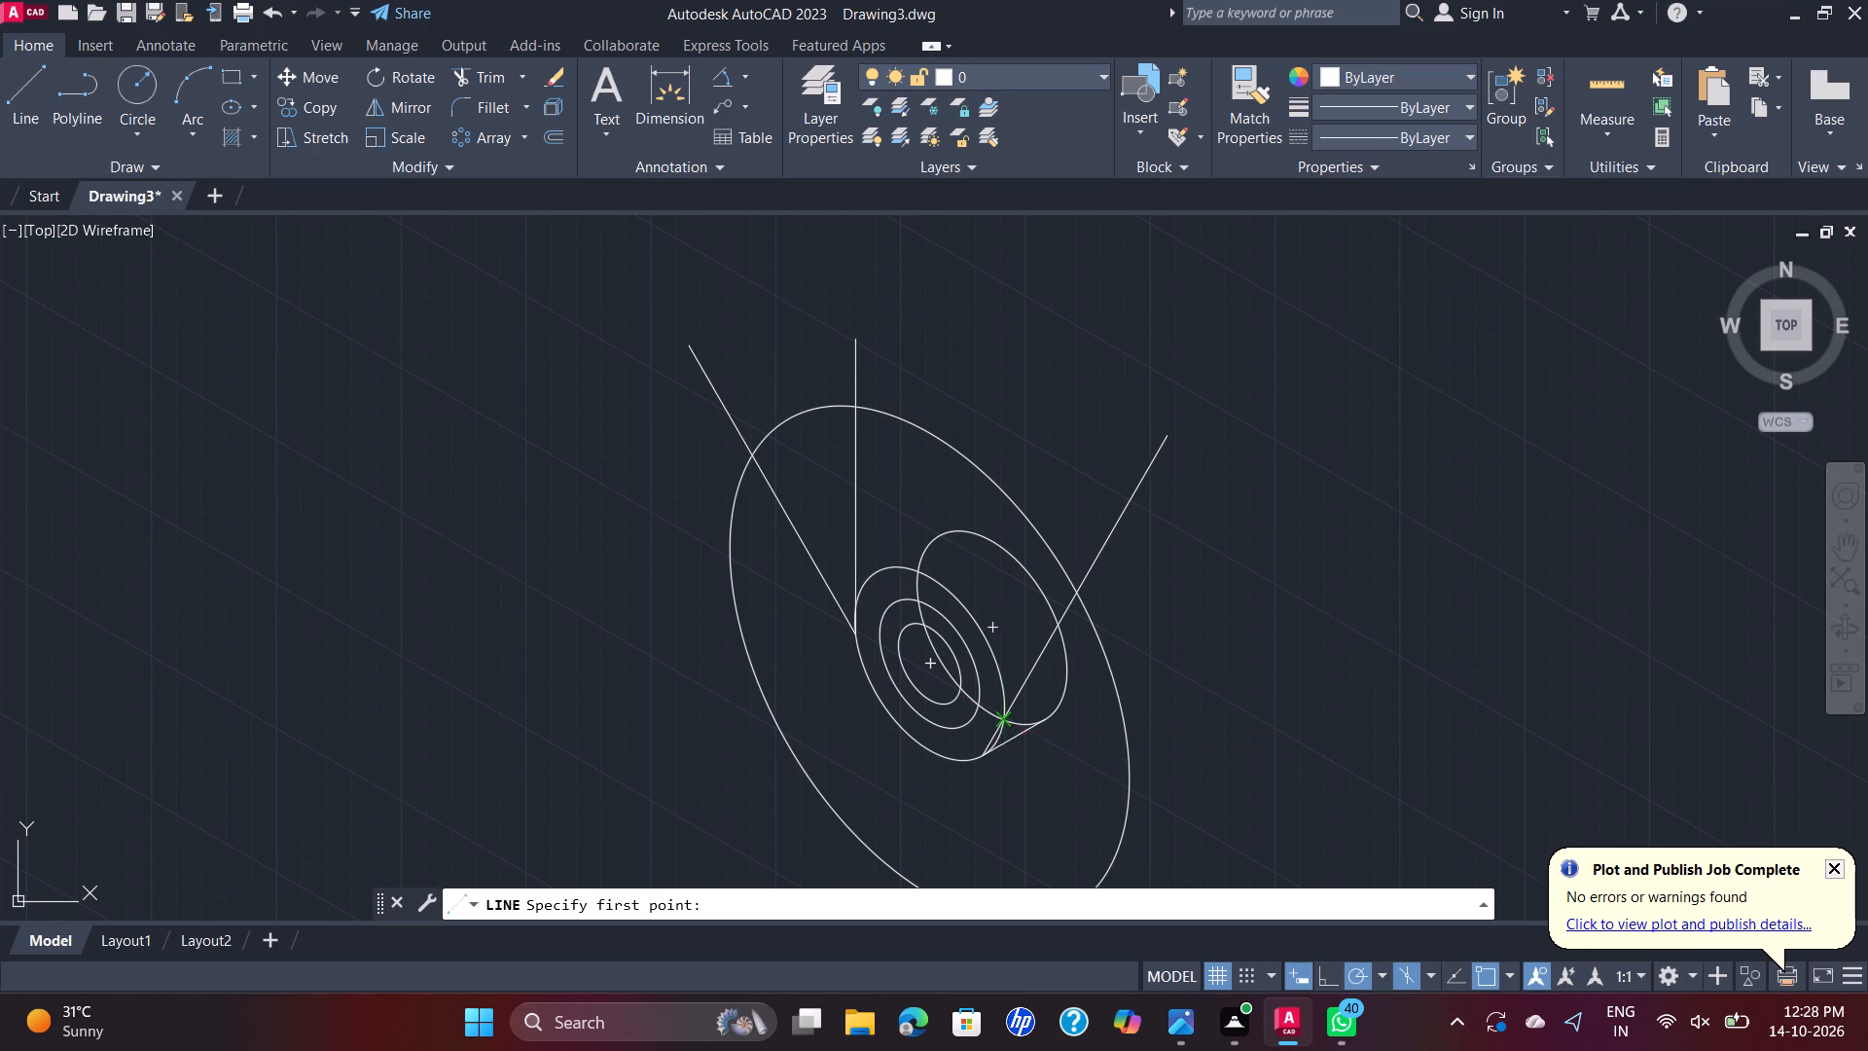
pyautogui.click(1004, 349)
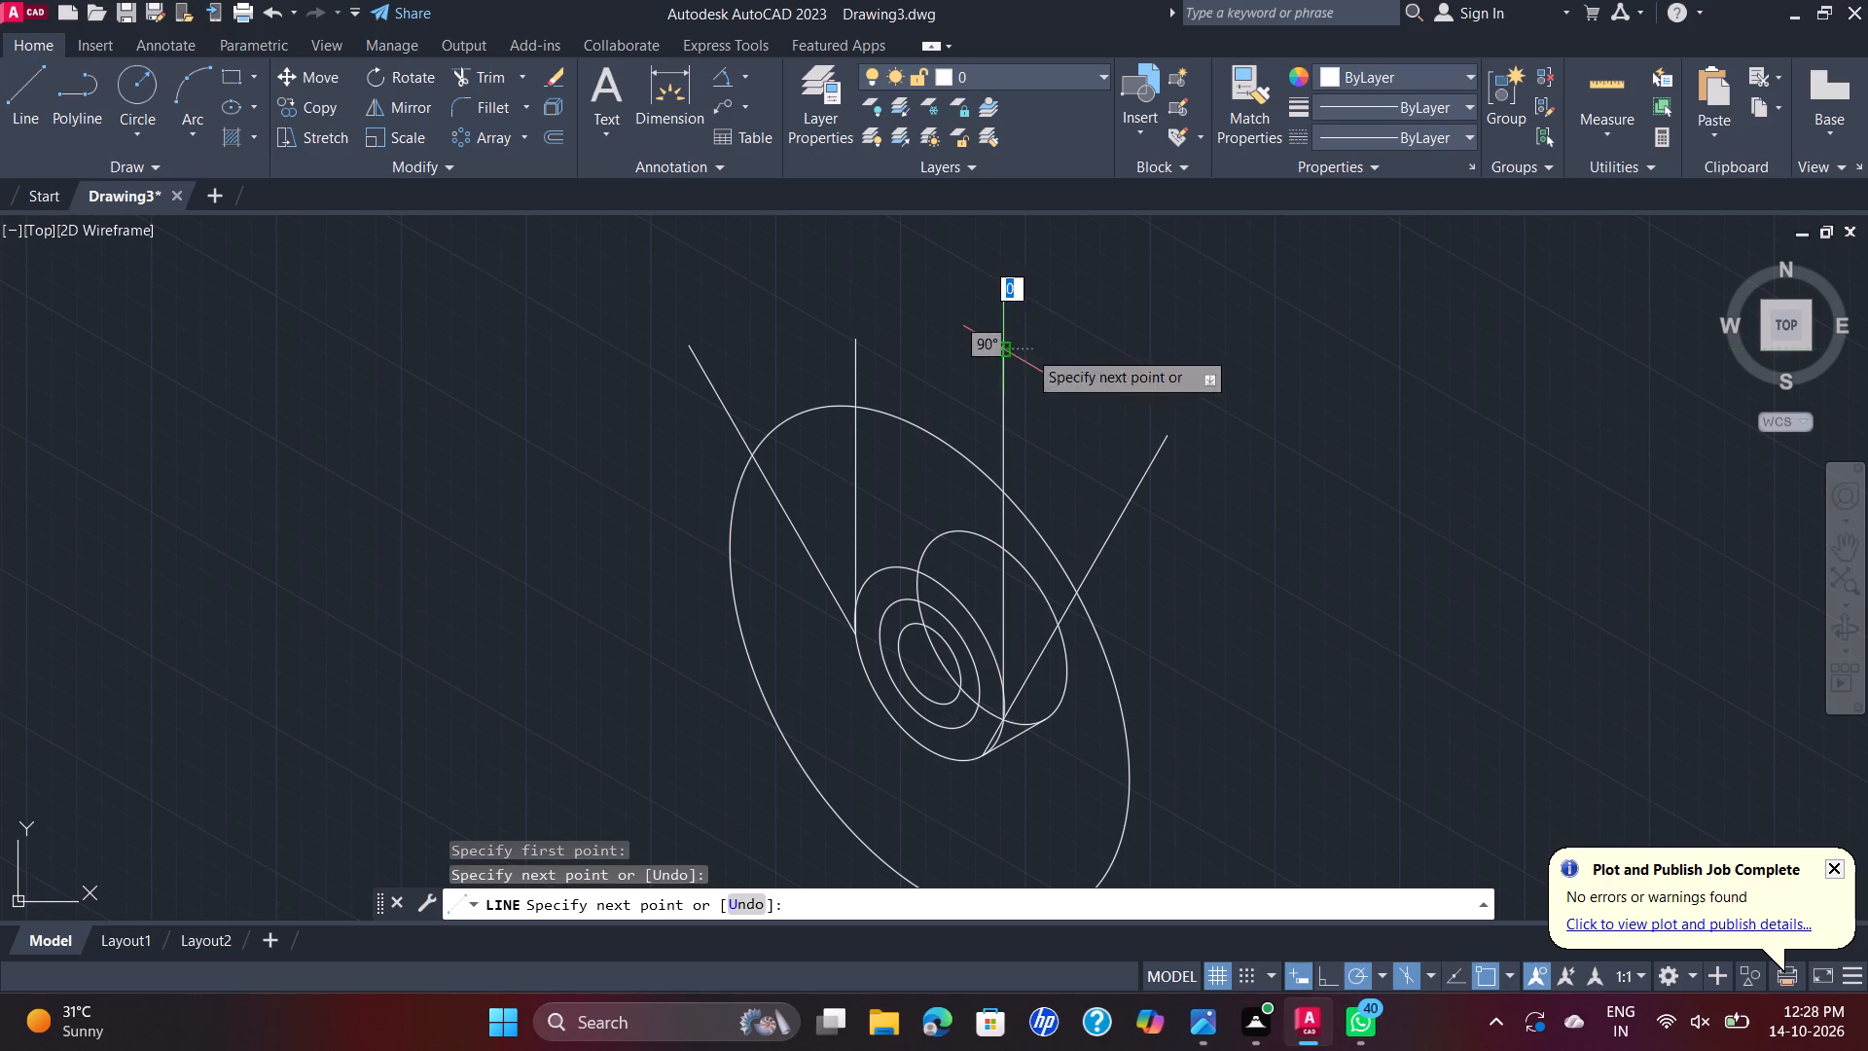
pyautogui.press('Escape')
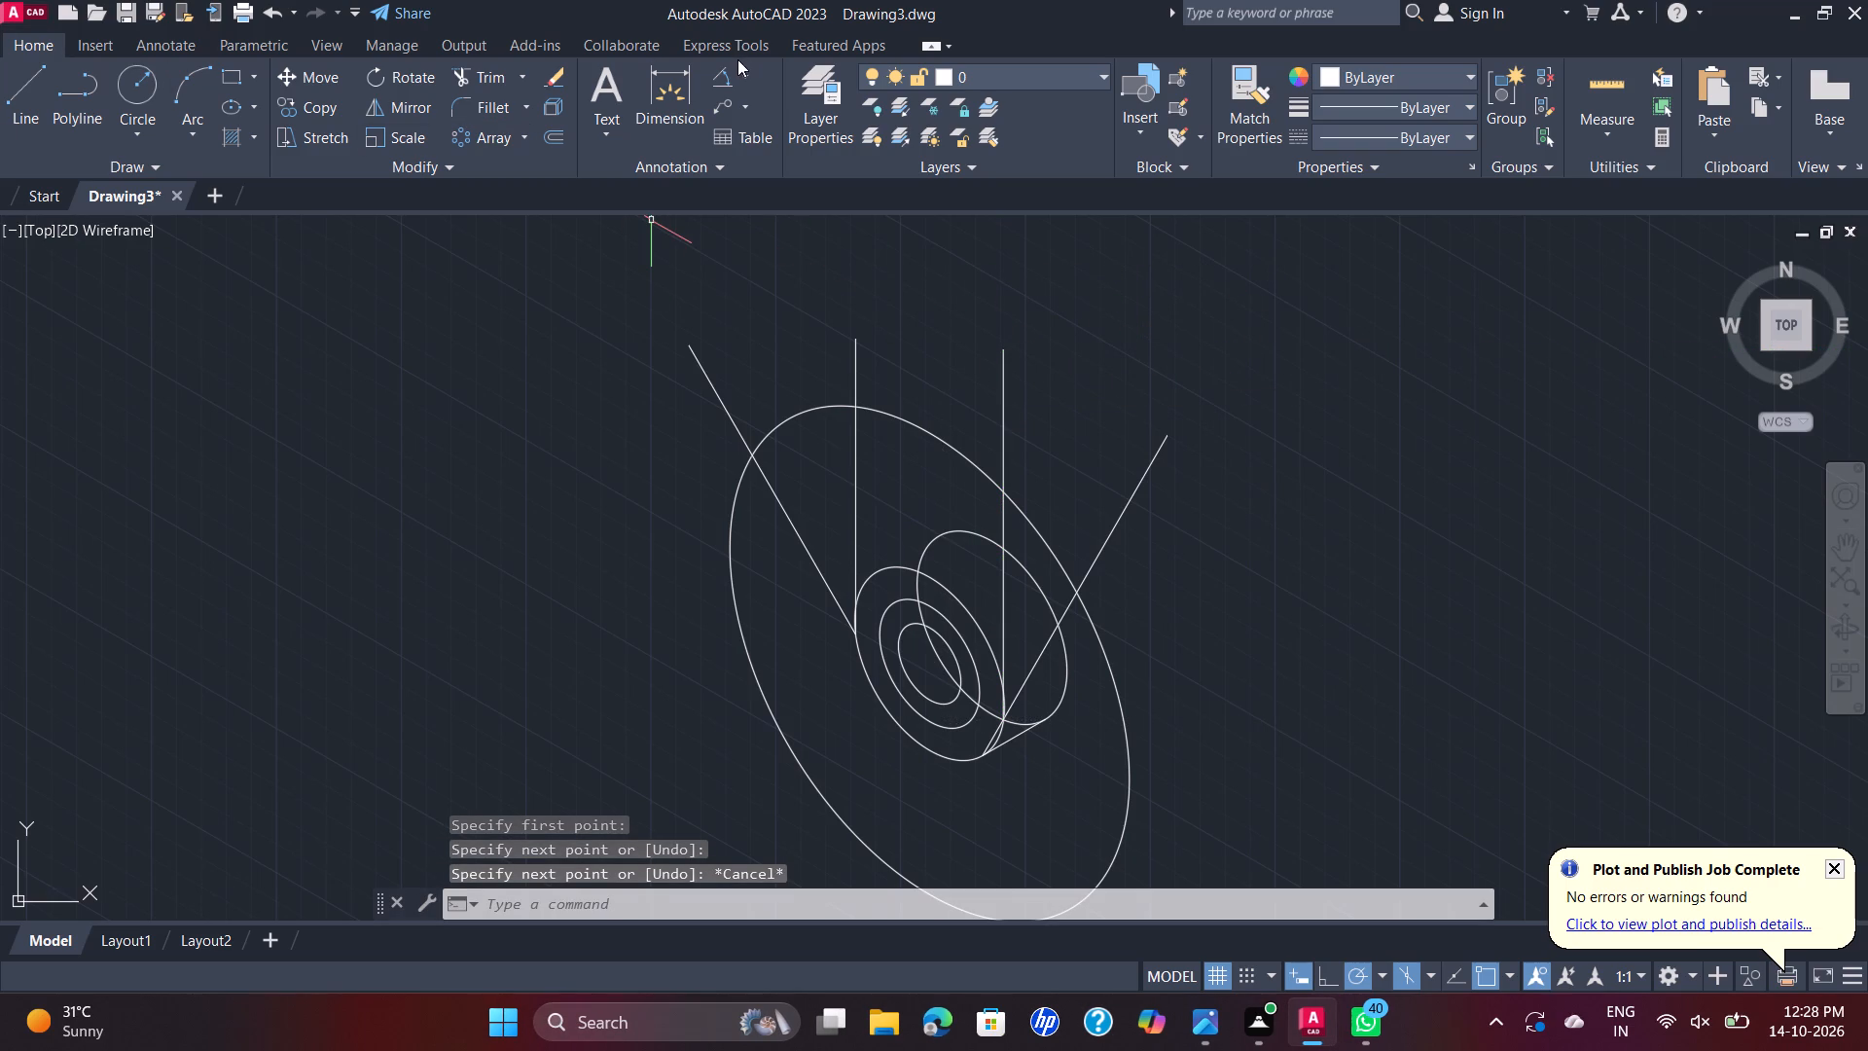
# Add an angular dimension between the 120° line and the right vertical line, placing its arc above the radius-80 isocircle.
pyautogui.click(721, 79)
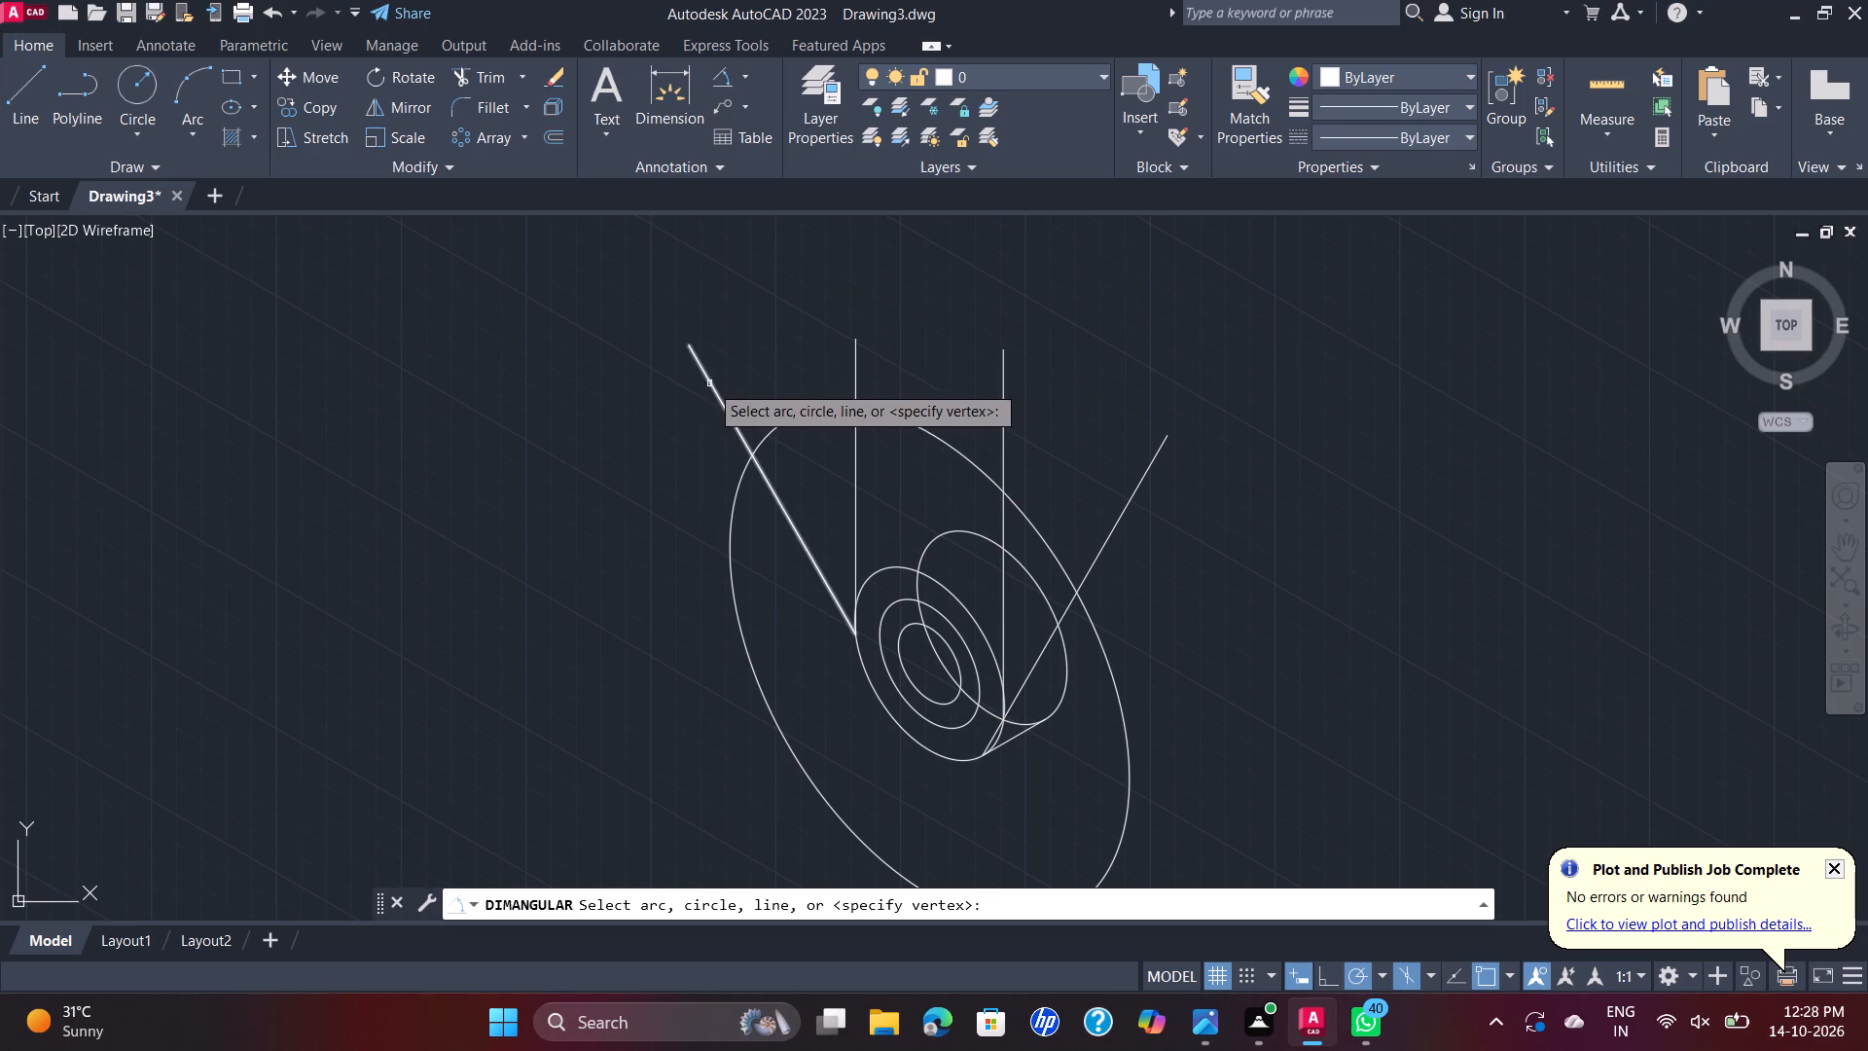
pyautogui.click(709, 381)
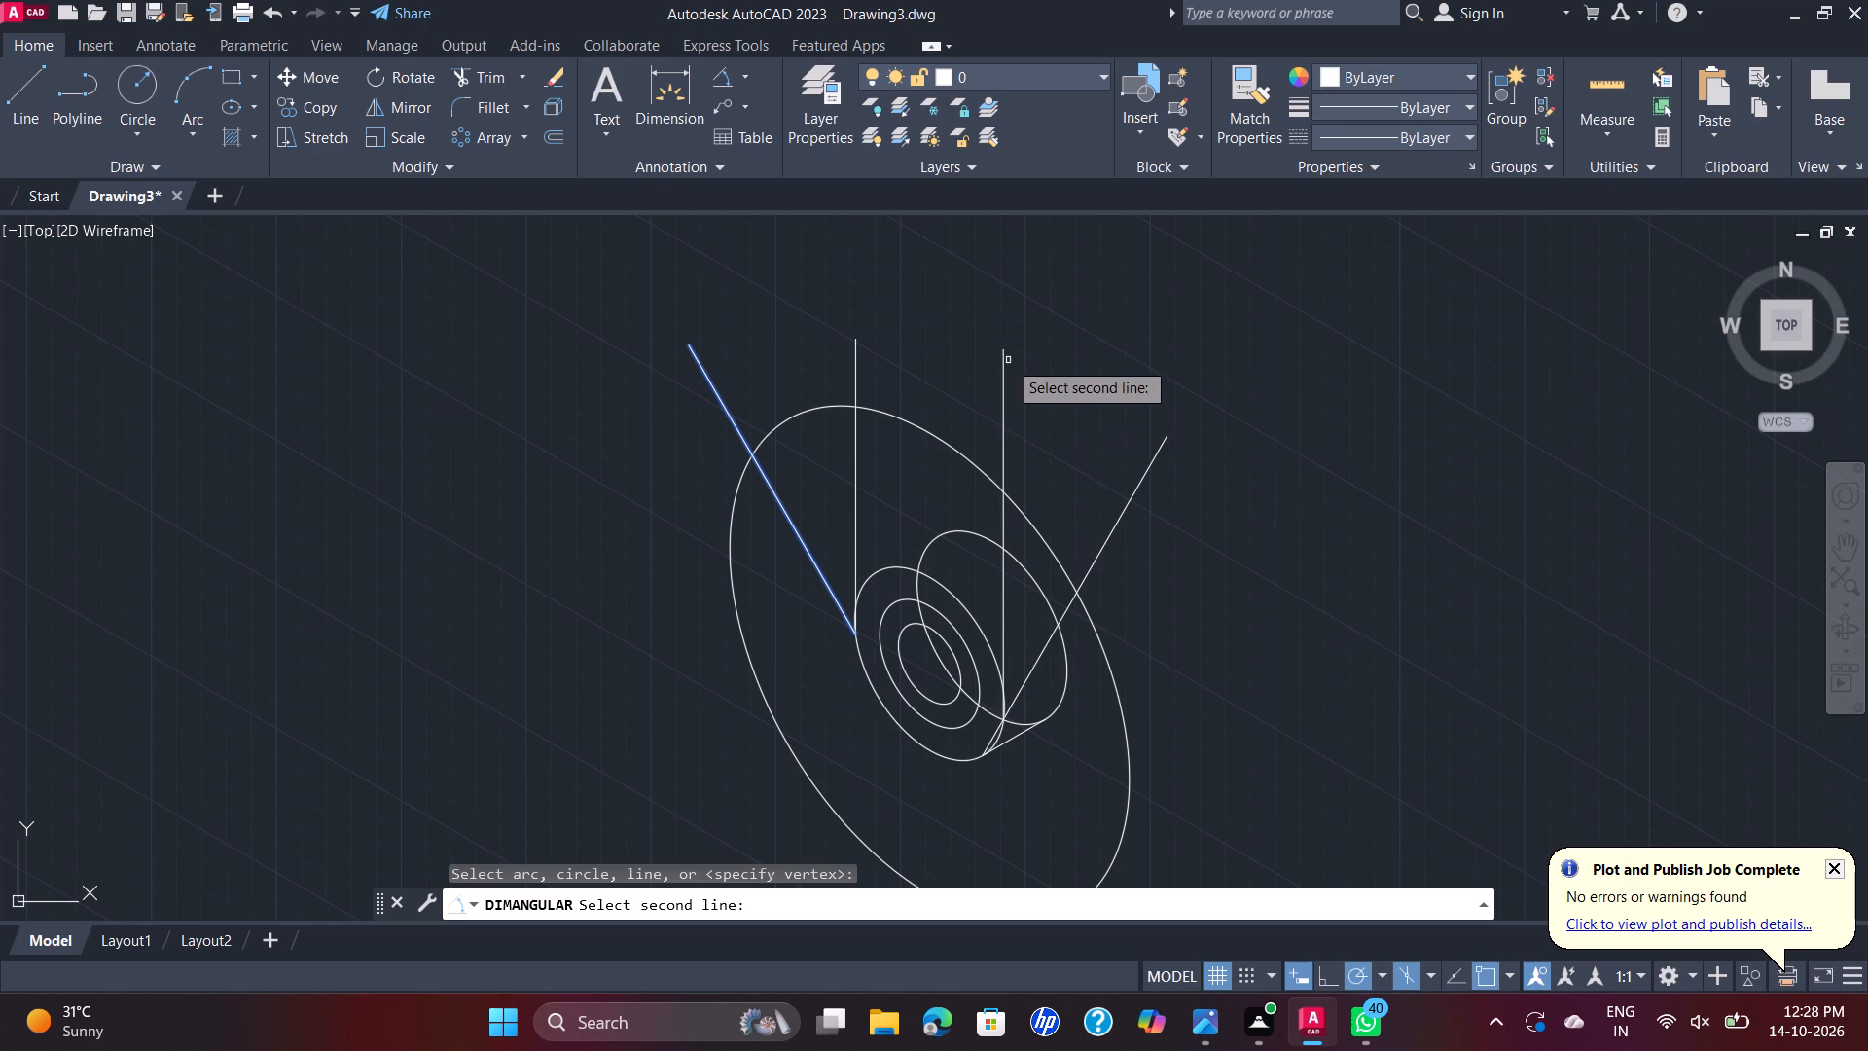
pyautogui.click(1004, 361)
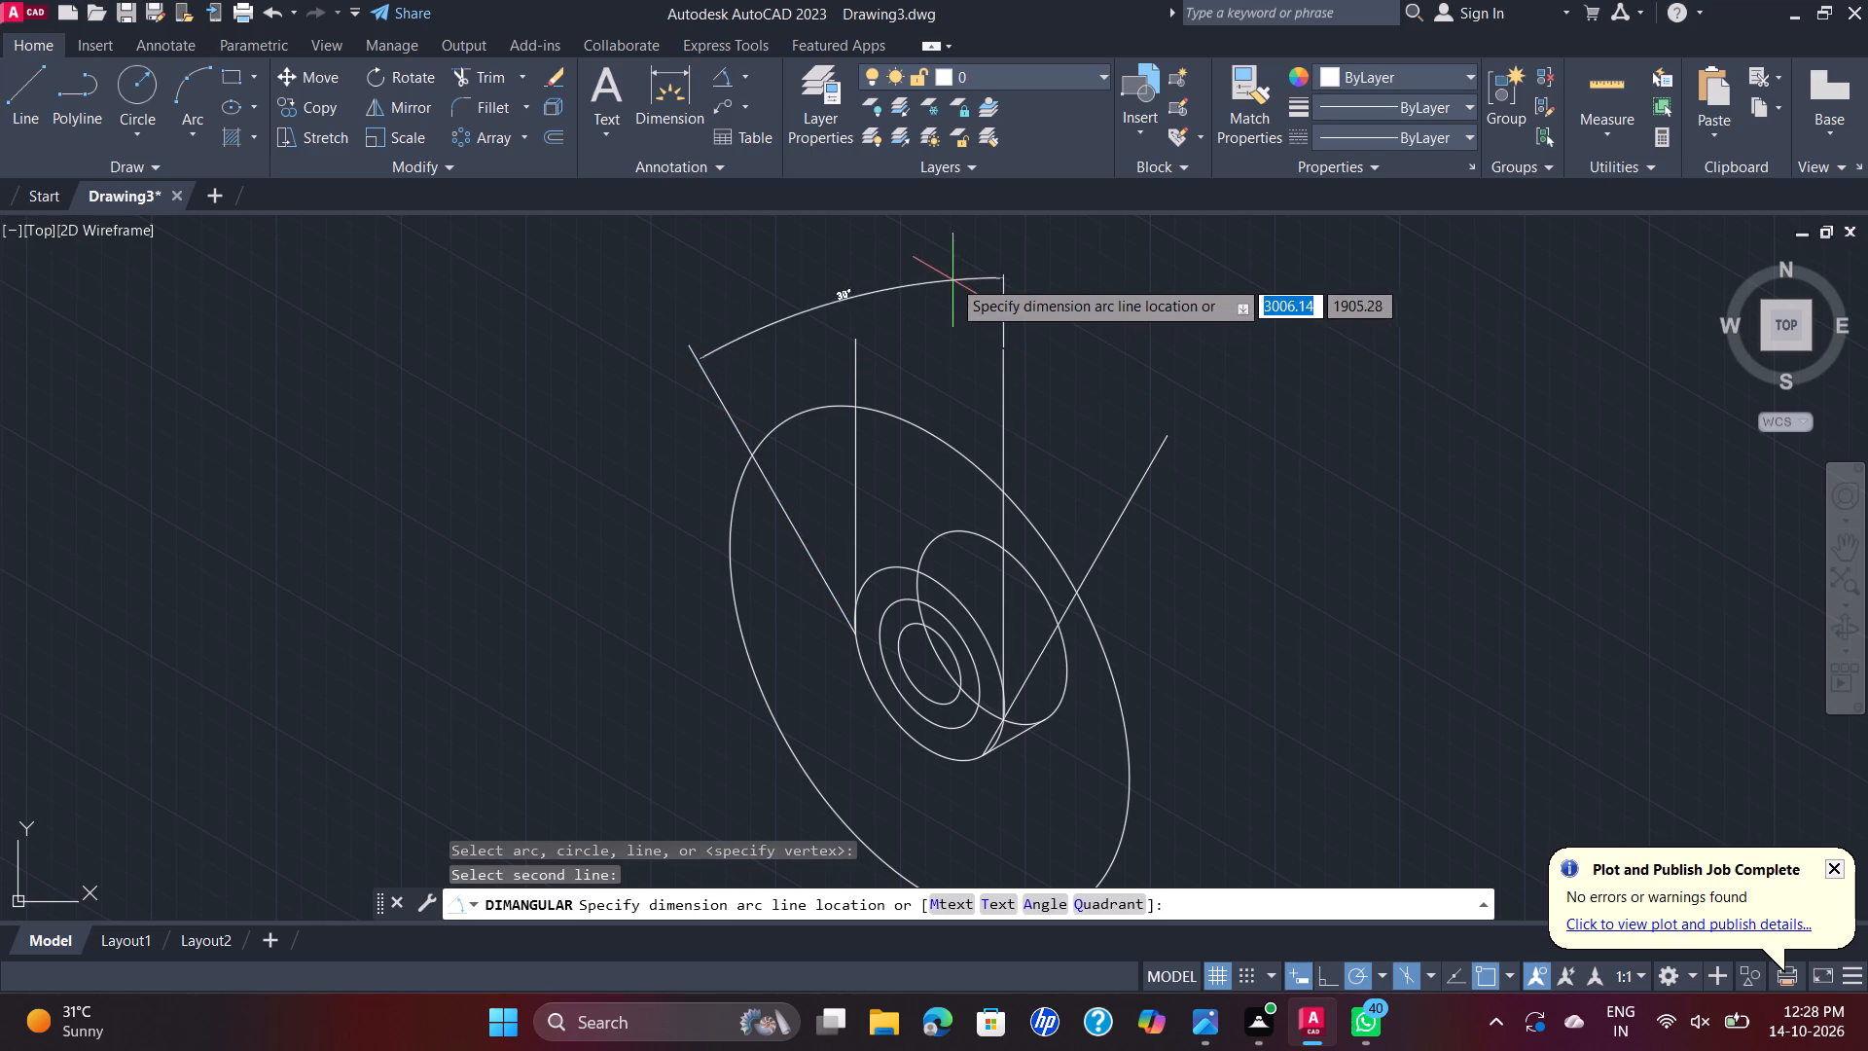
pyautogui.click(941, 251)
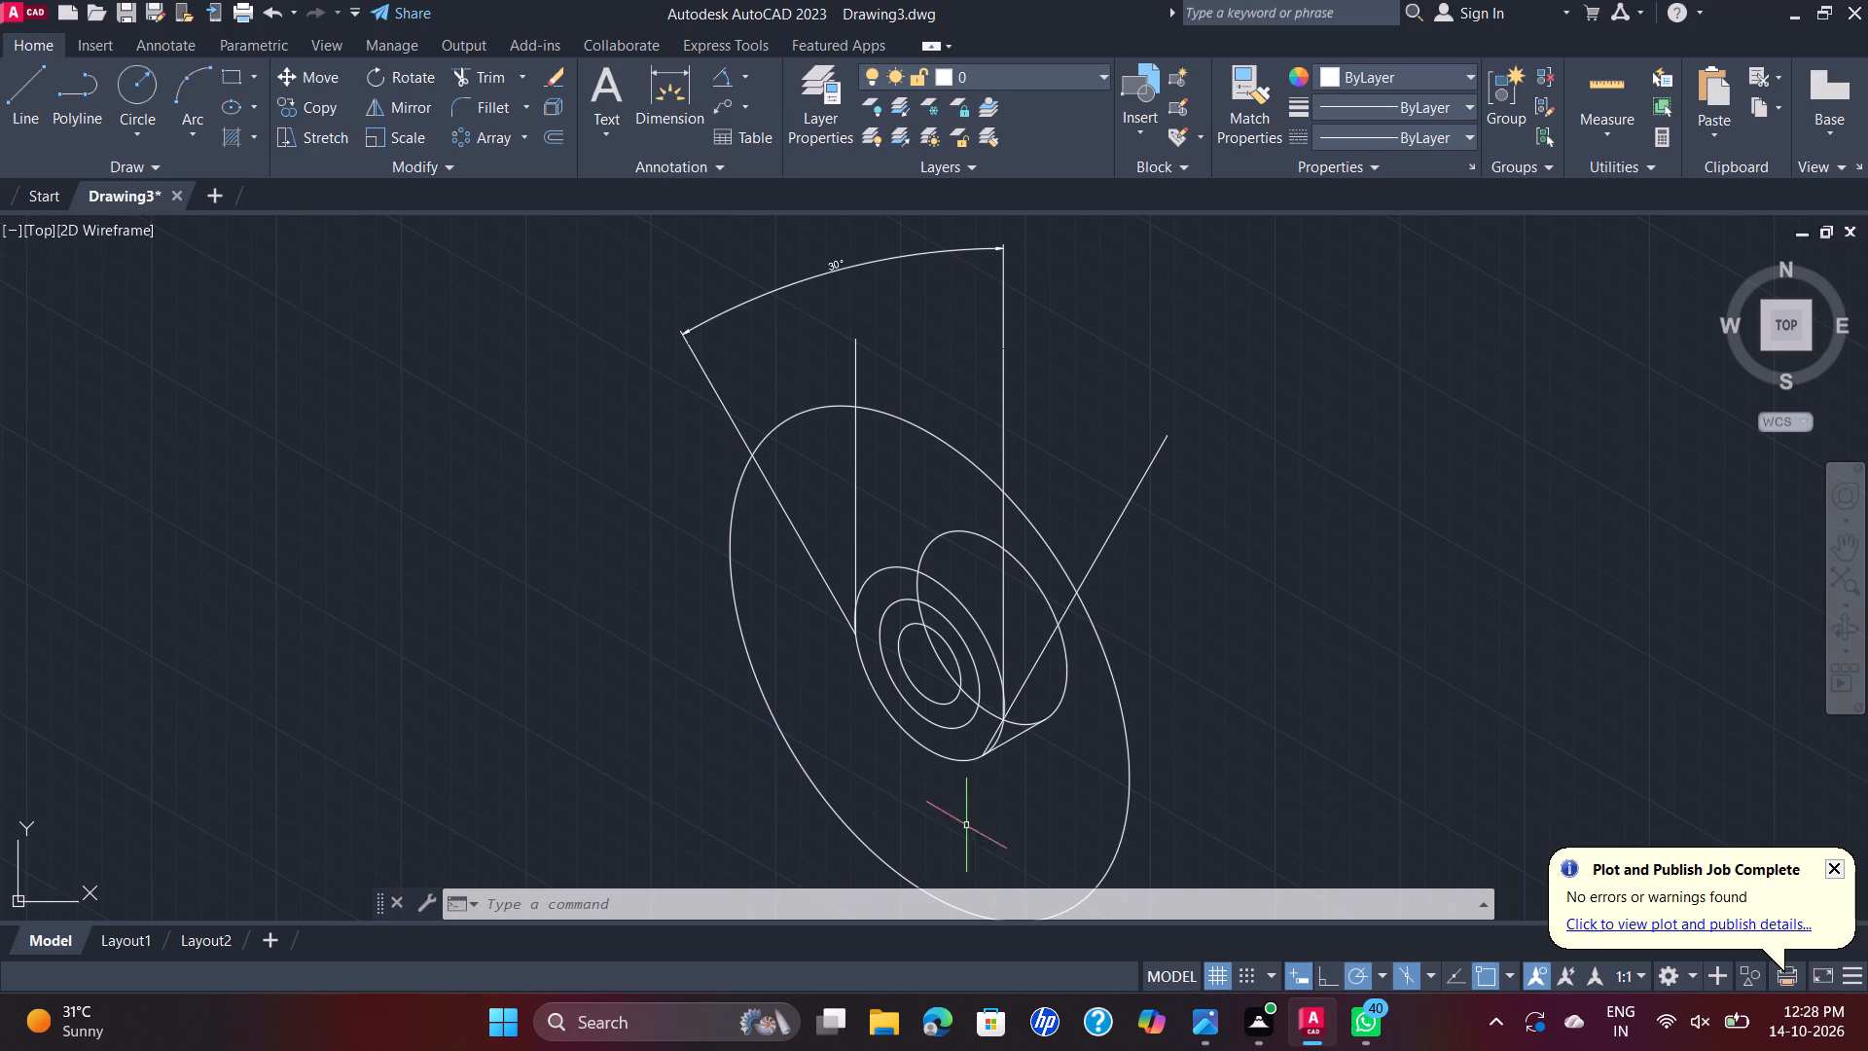
# Erase the 60° line that rises from the depth line's end on the front radius-30 isocircle.
pyautogui.click(1142, 478)
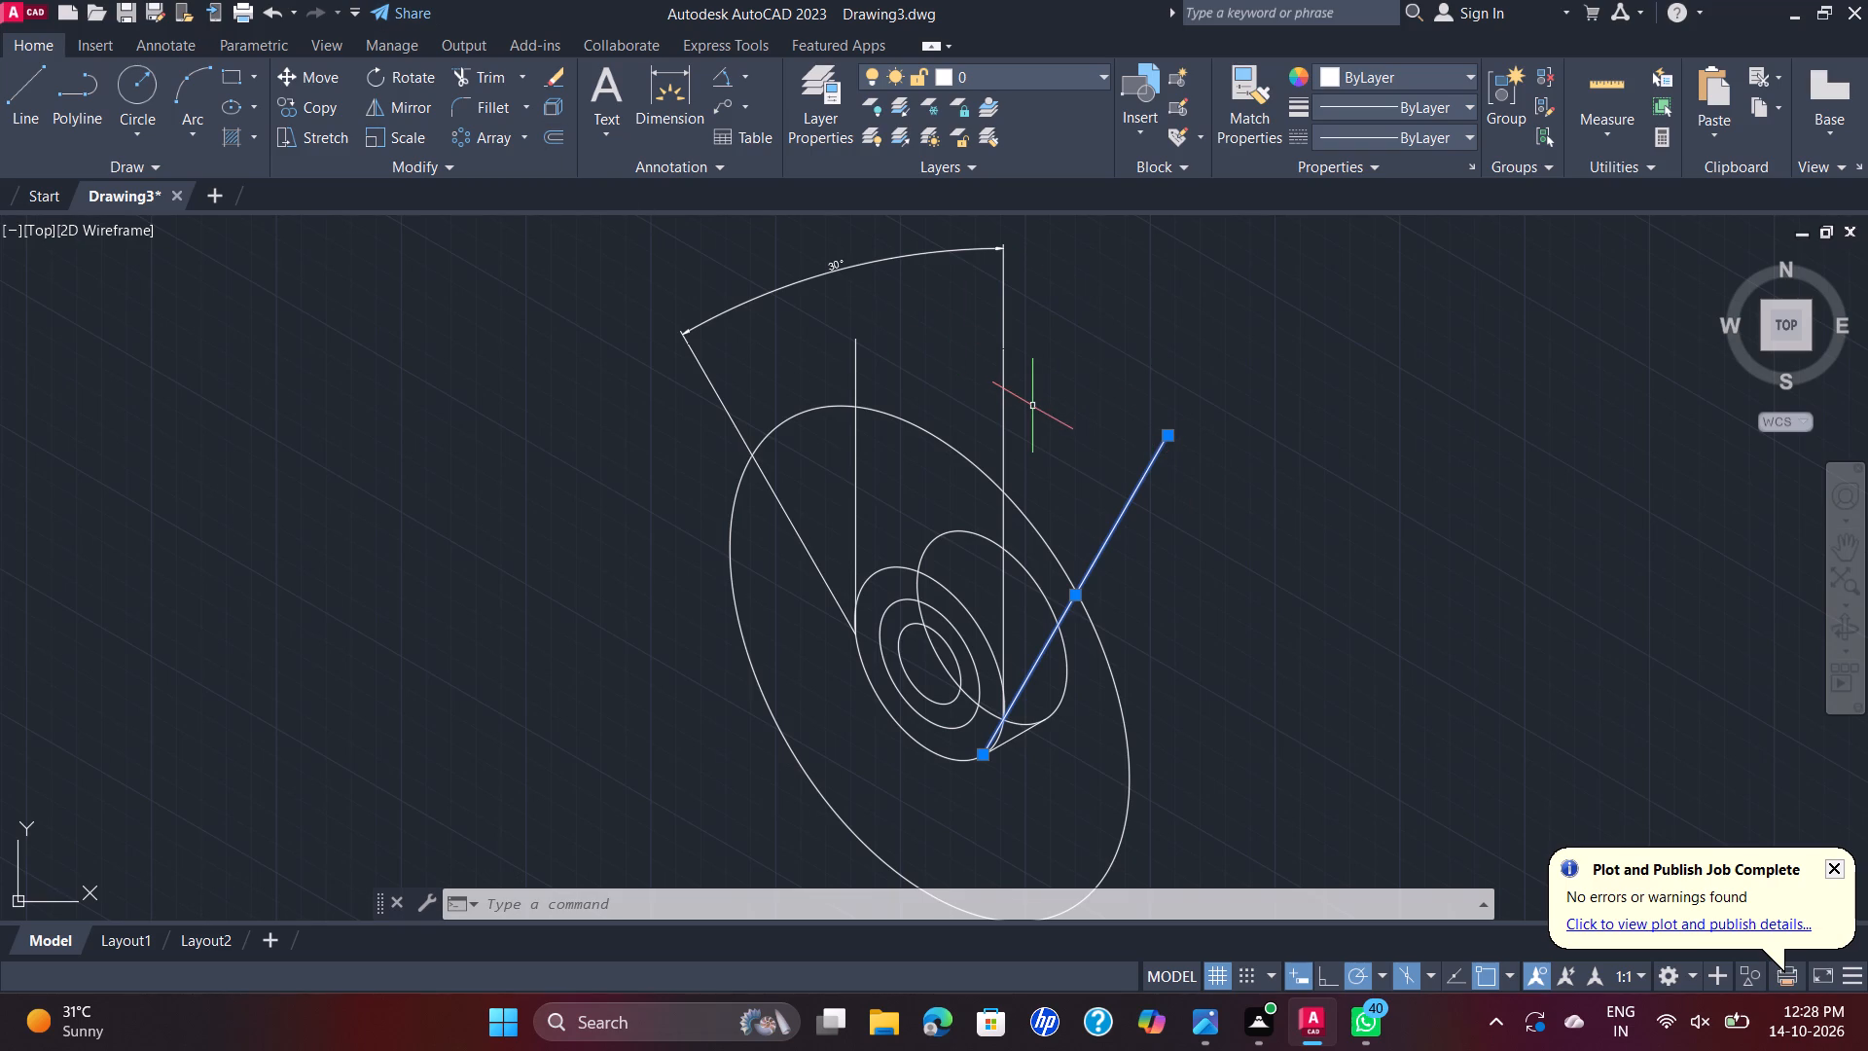
pyautogui.press('Delete')
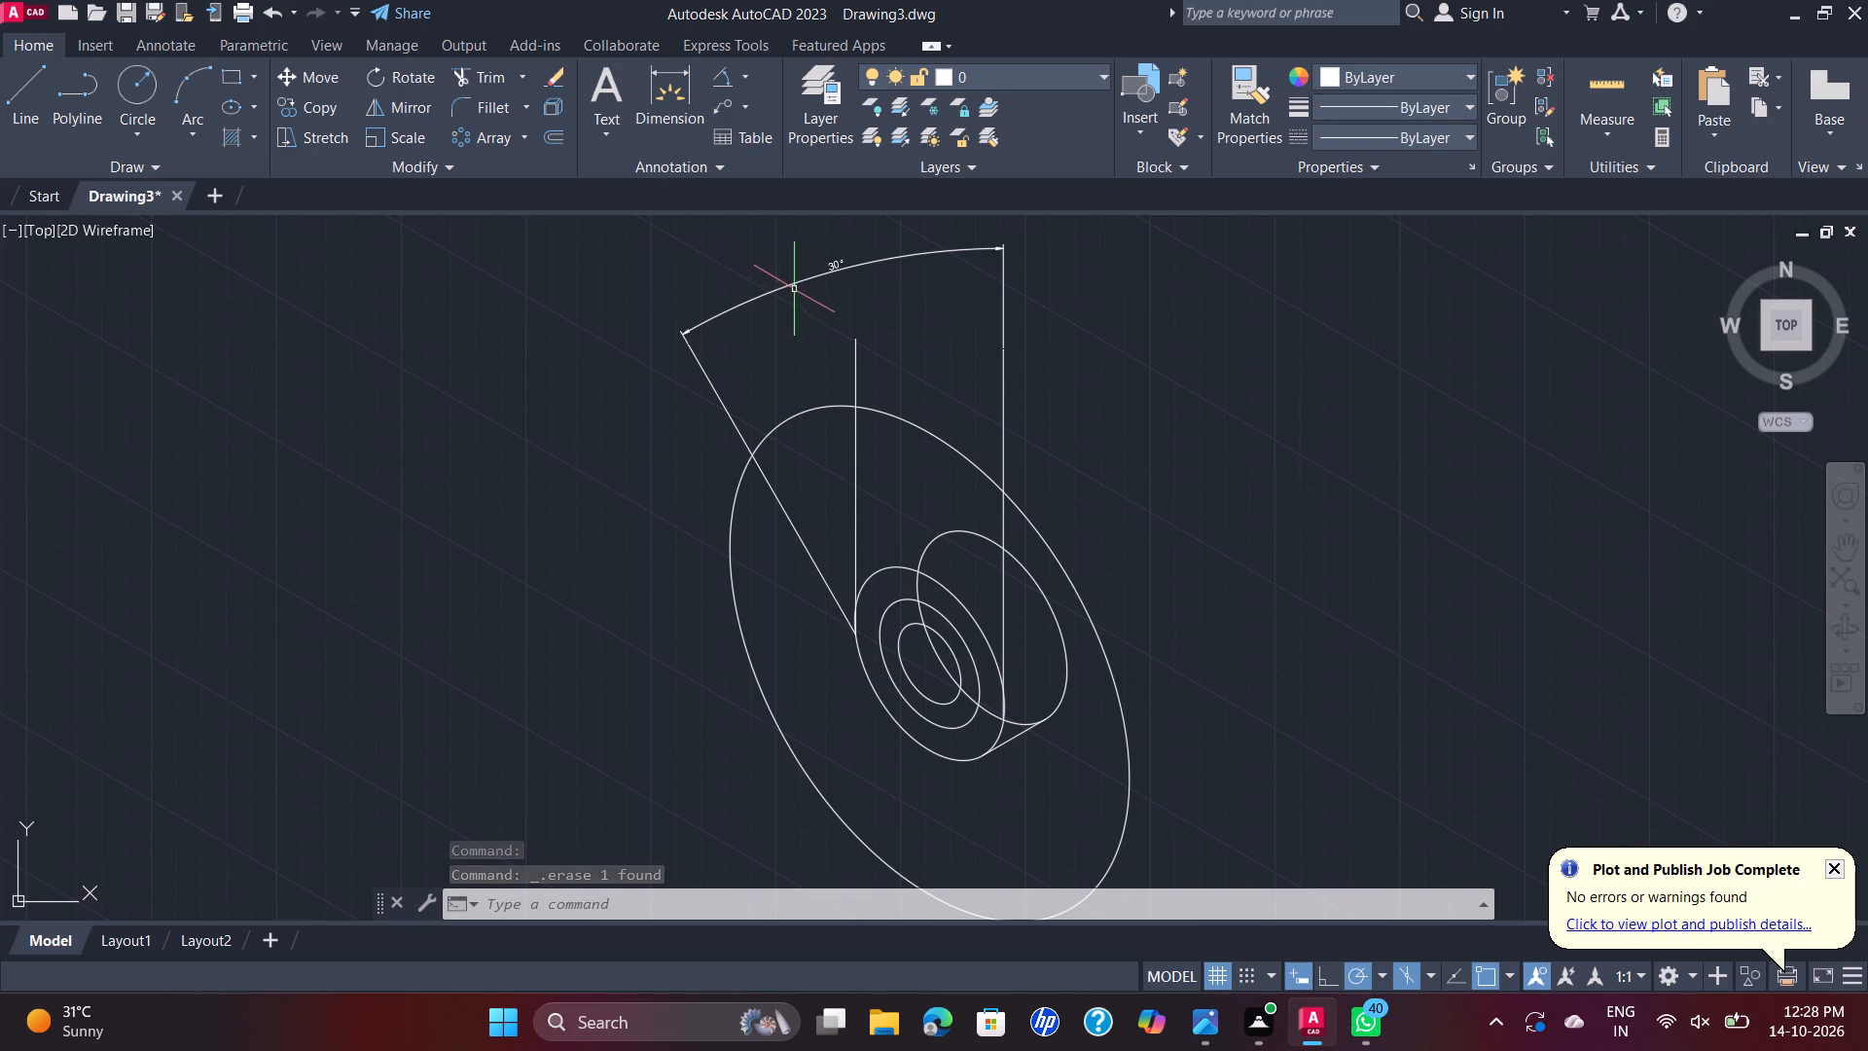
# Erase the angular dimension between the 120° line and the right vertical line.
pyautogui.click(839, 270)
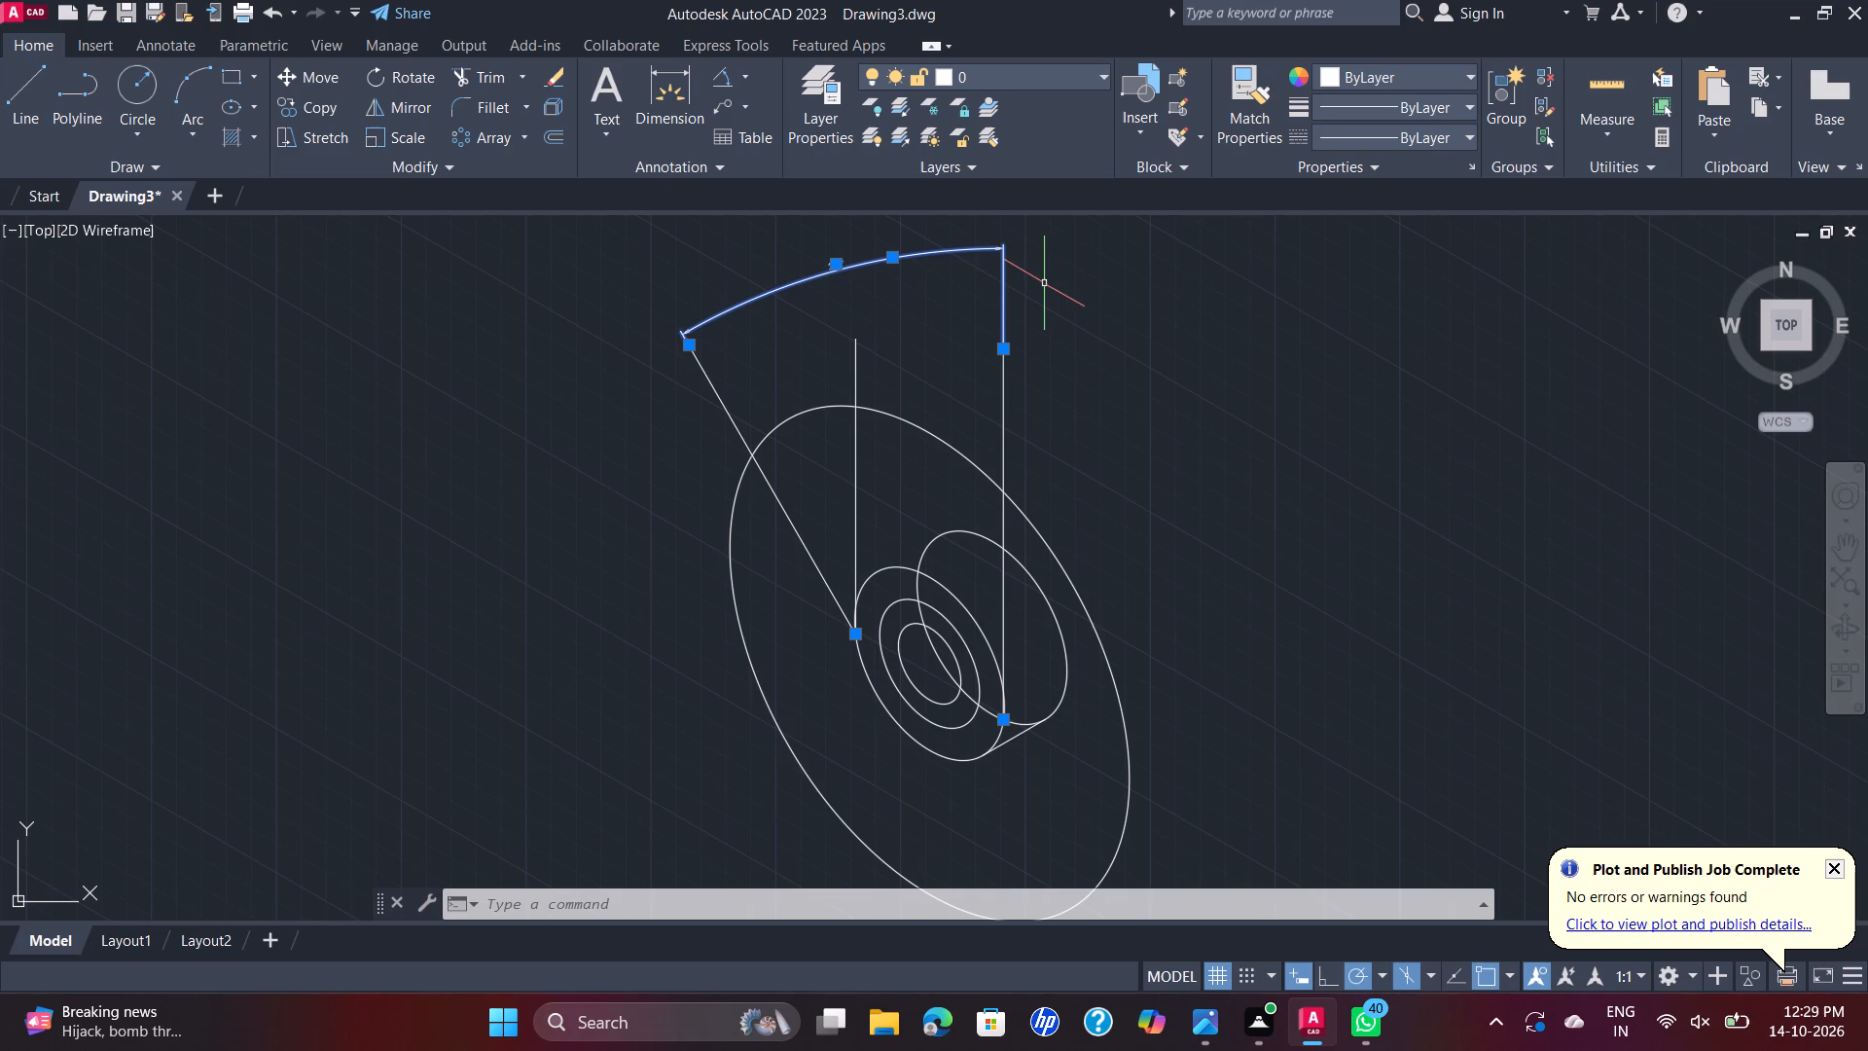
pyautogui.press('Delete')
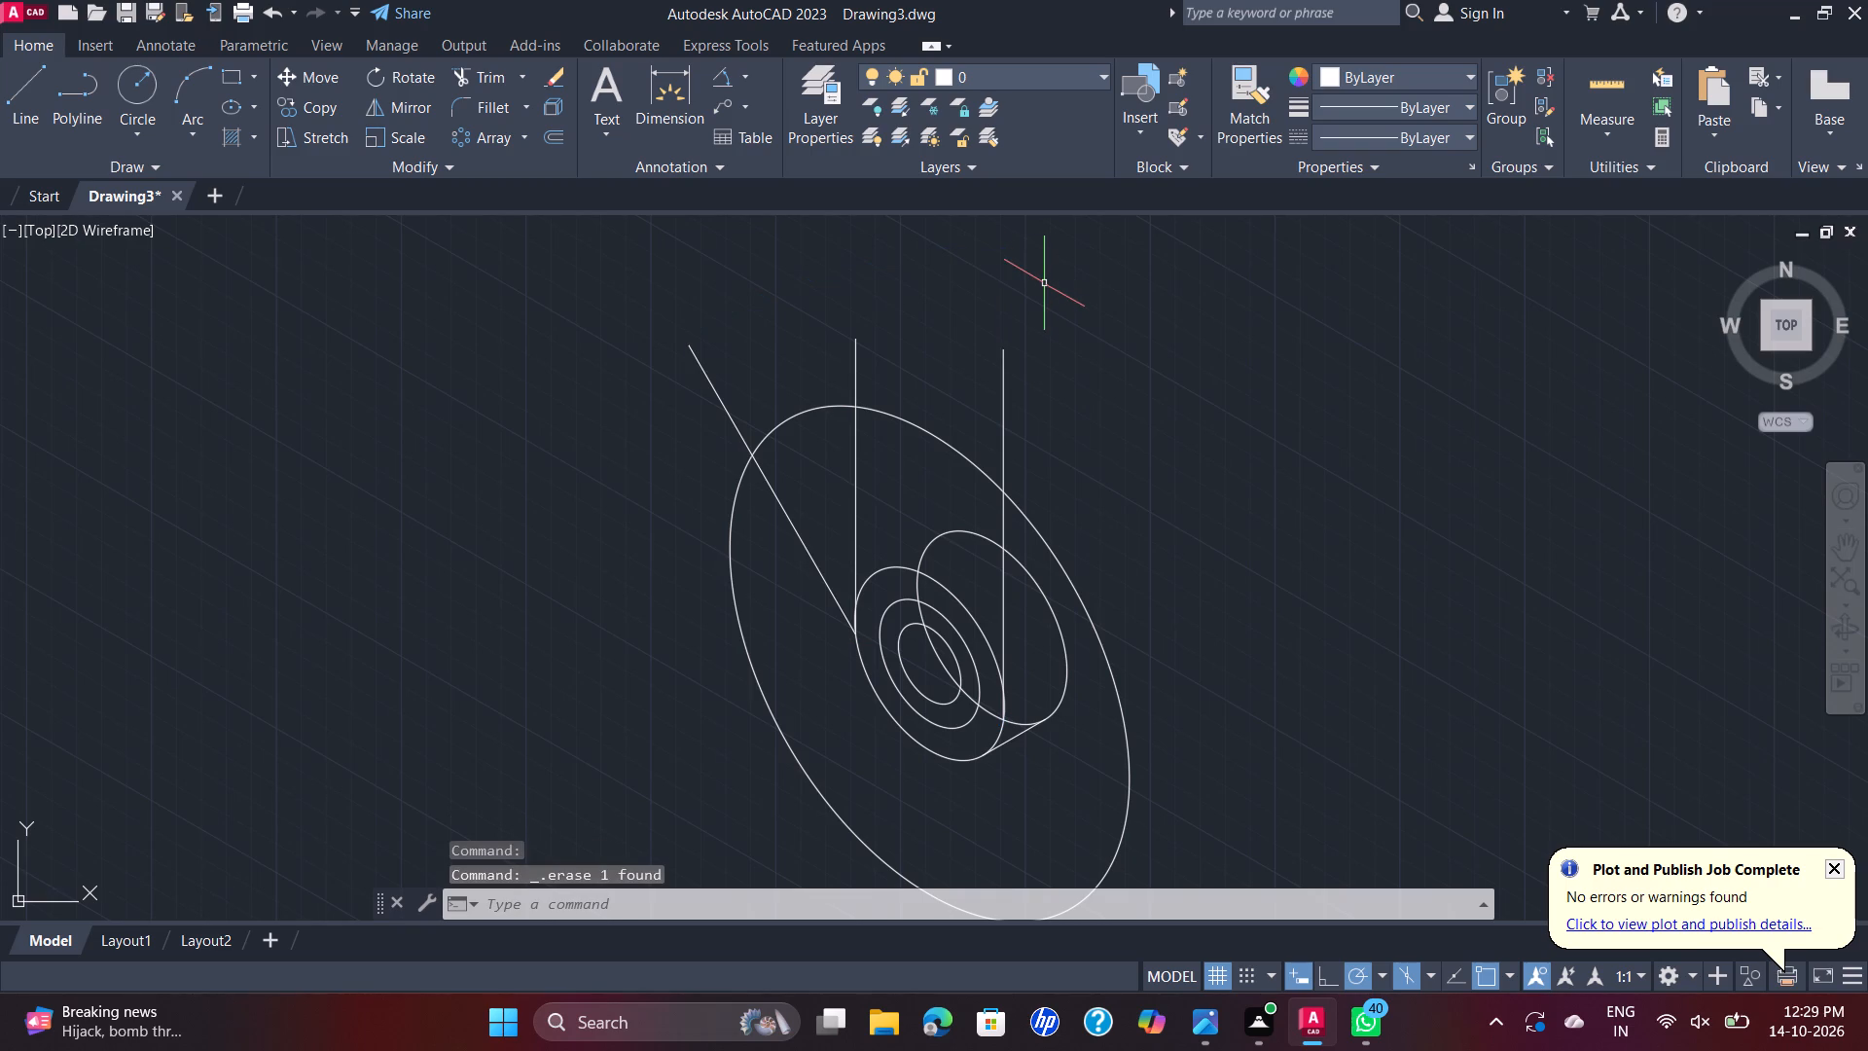
# Trim the upper ends of the 120° line and both vertical lines back to the radius-80 isocircle.
pyautogui.click(485, 74)
pyautogui.click(629, 477)
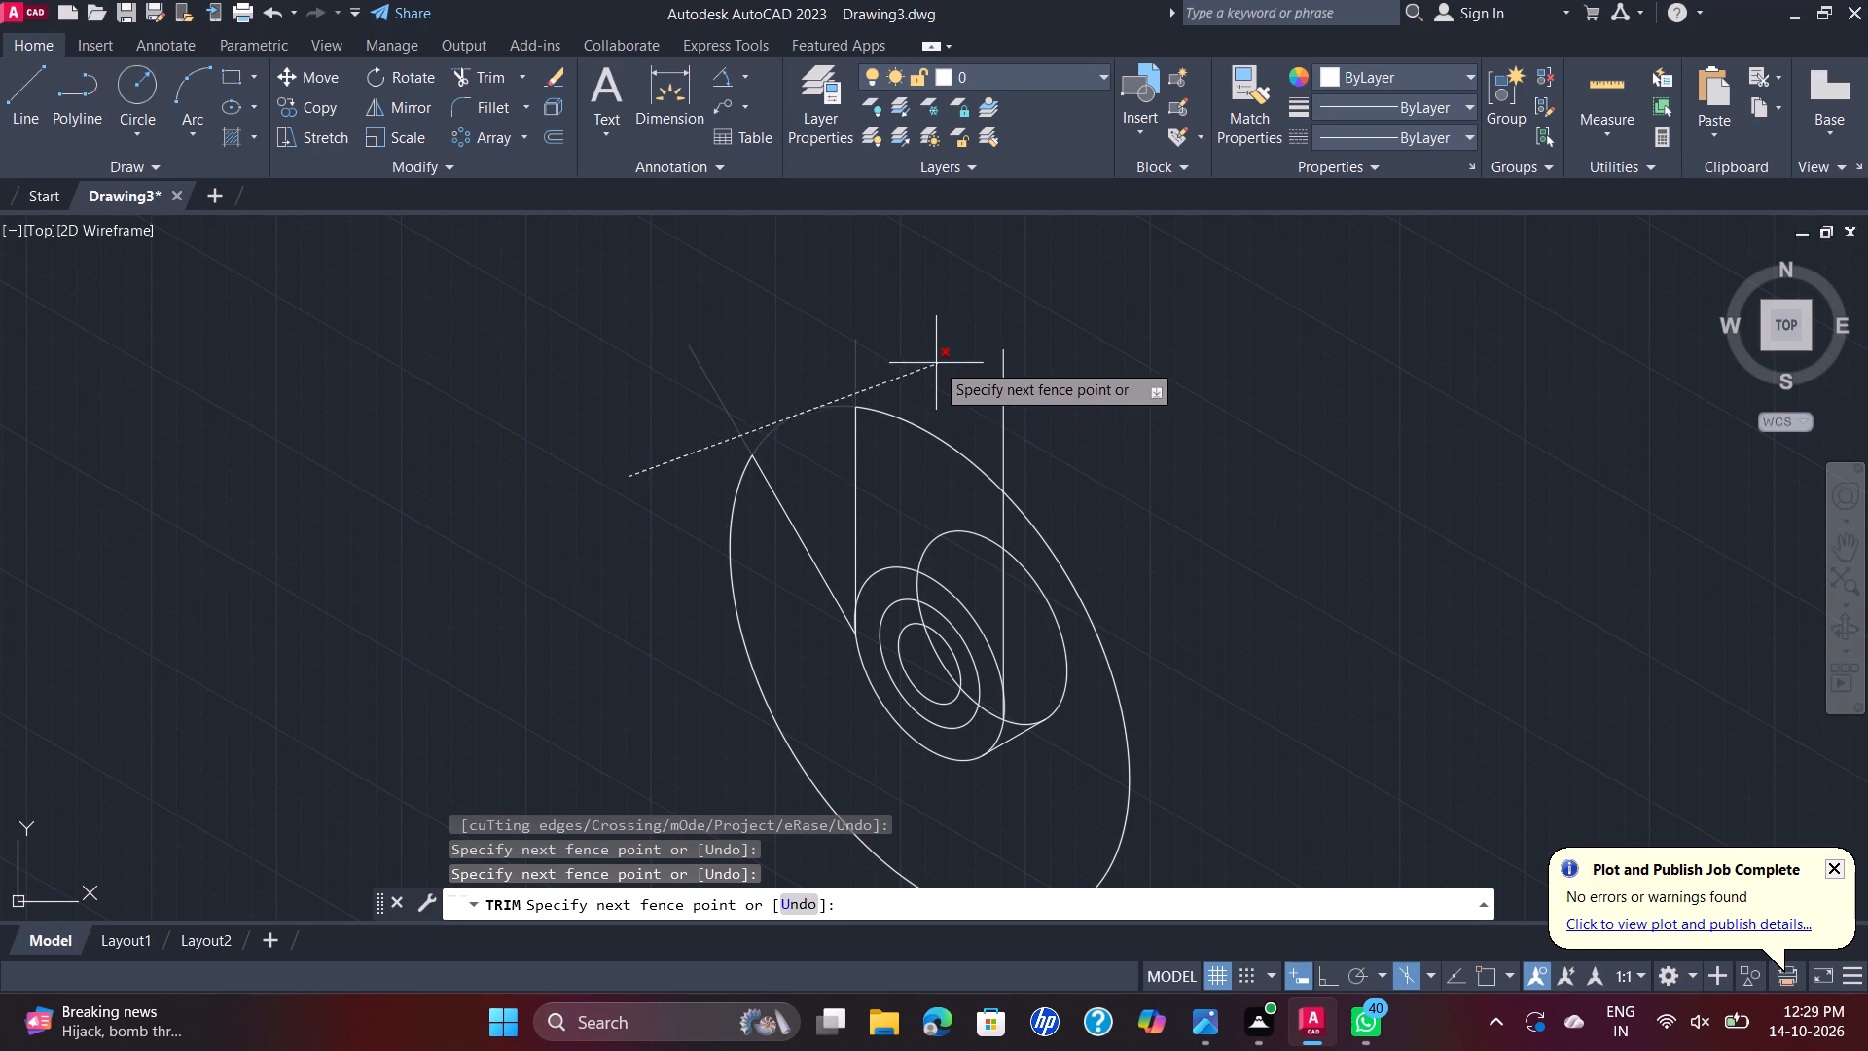
pyautogui.click(914, 336)
pyautogui.click(916, 333)
pyautogui.click(1026, 410)
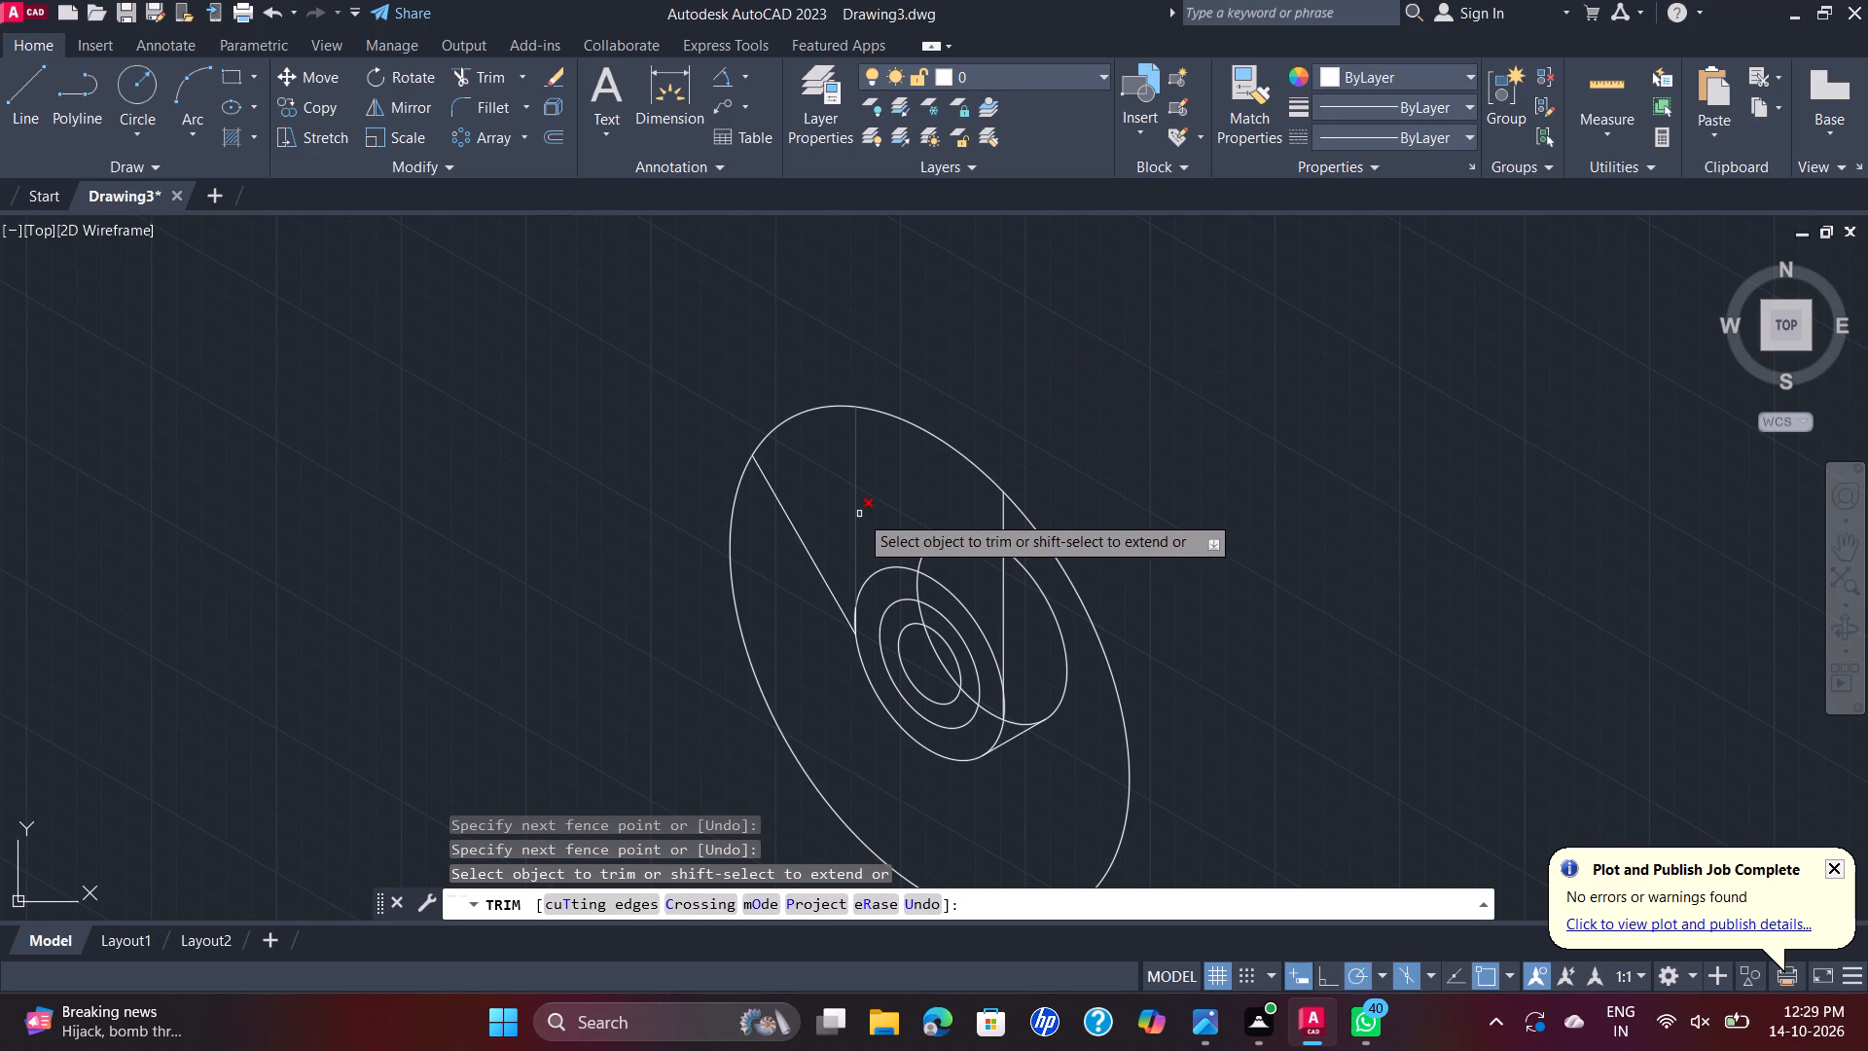
pyautogui.press('Escape')
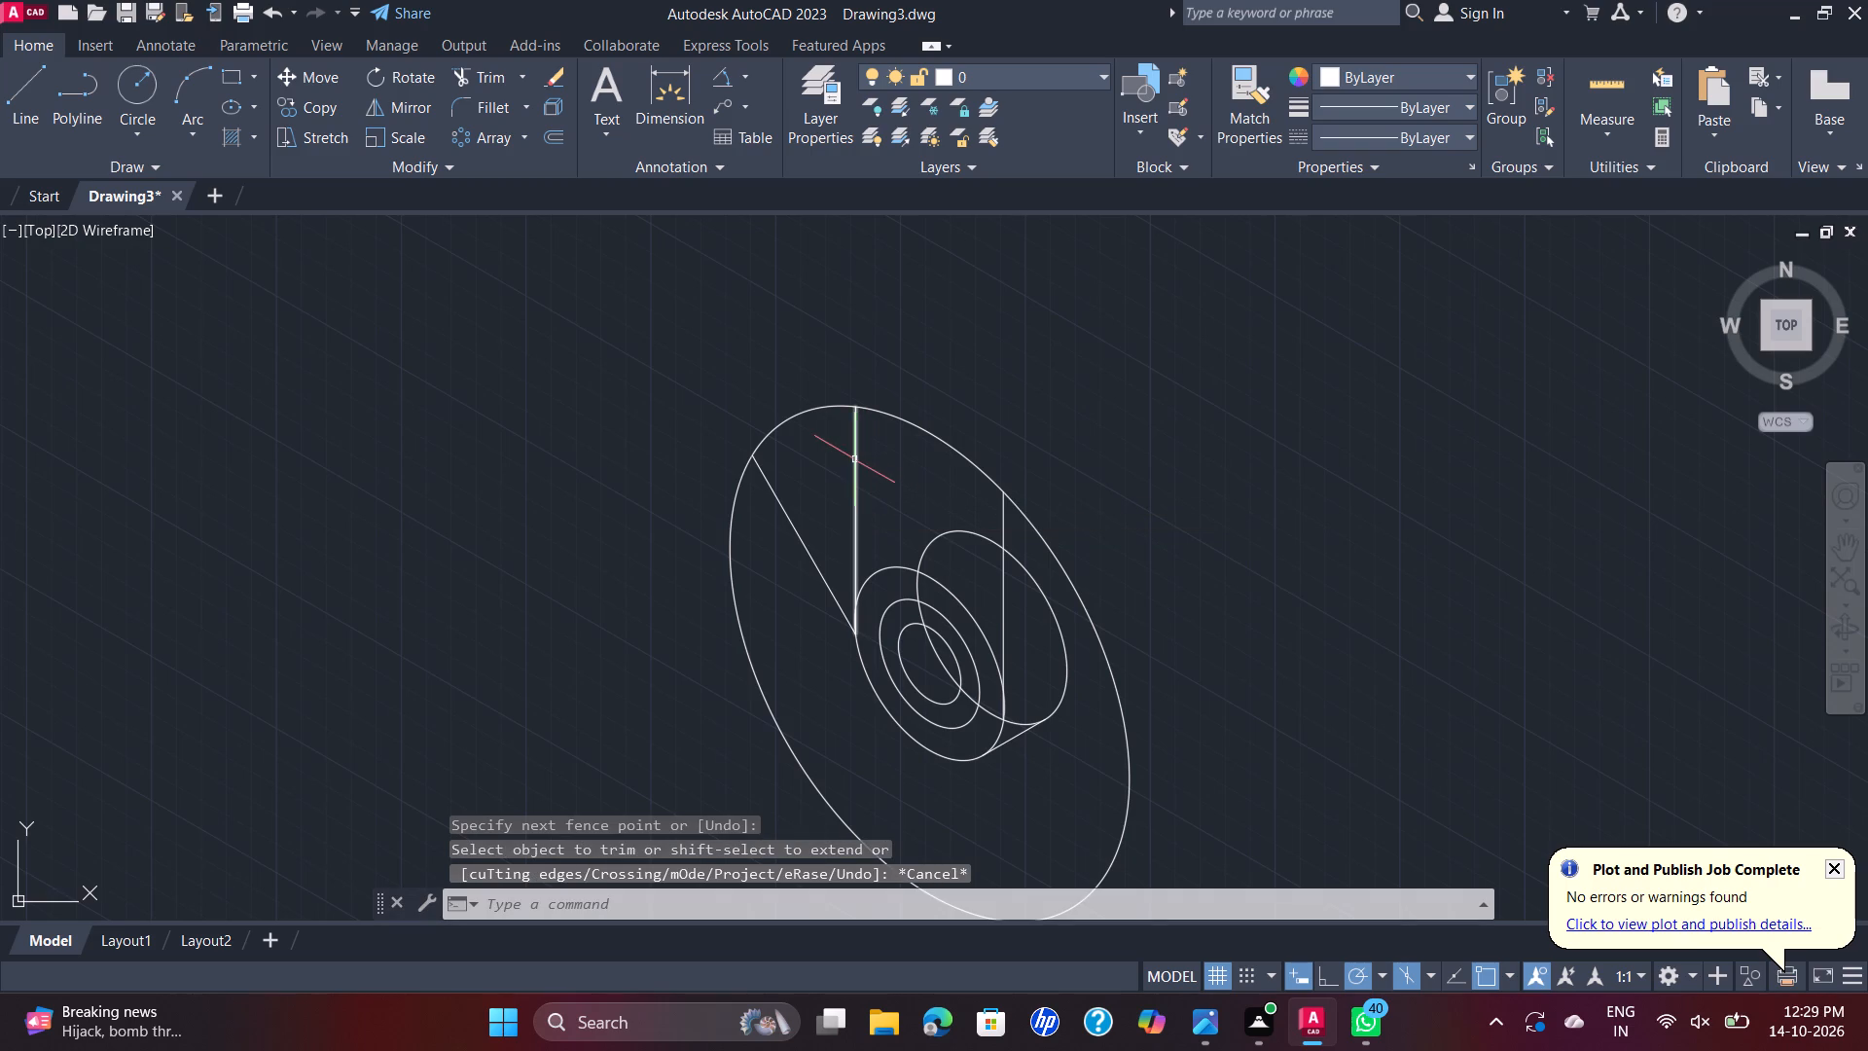
# Erase the left vertical line between the front radius-30 isocircle and the radius-80 isocircle.
pyautogui.click(854, 459)
pyautogui.press('Delete')
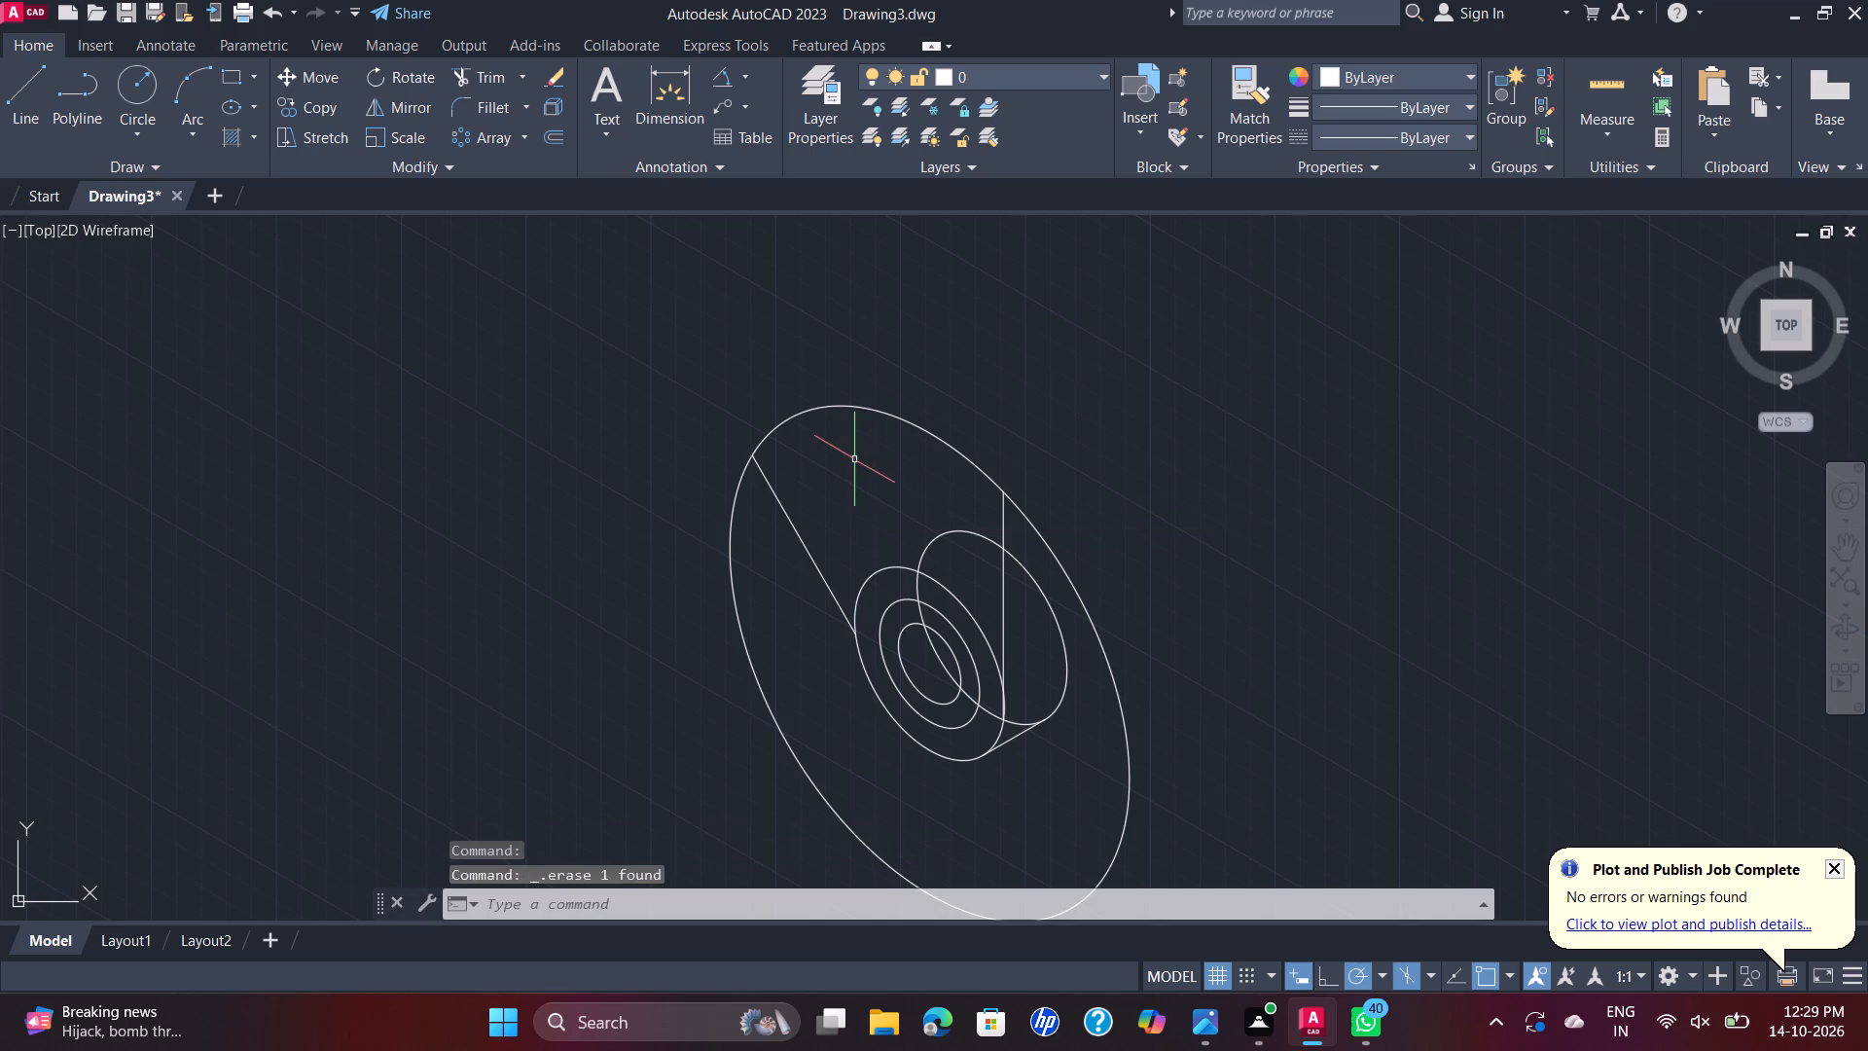
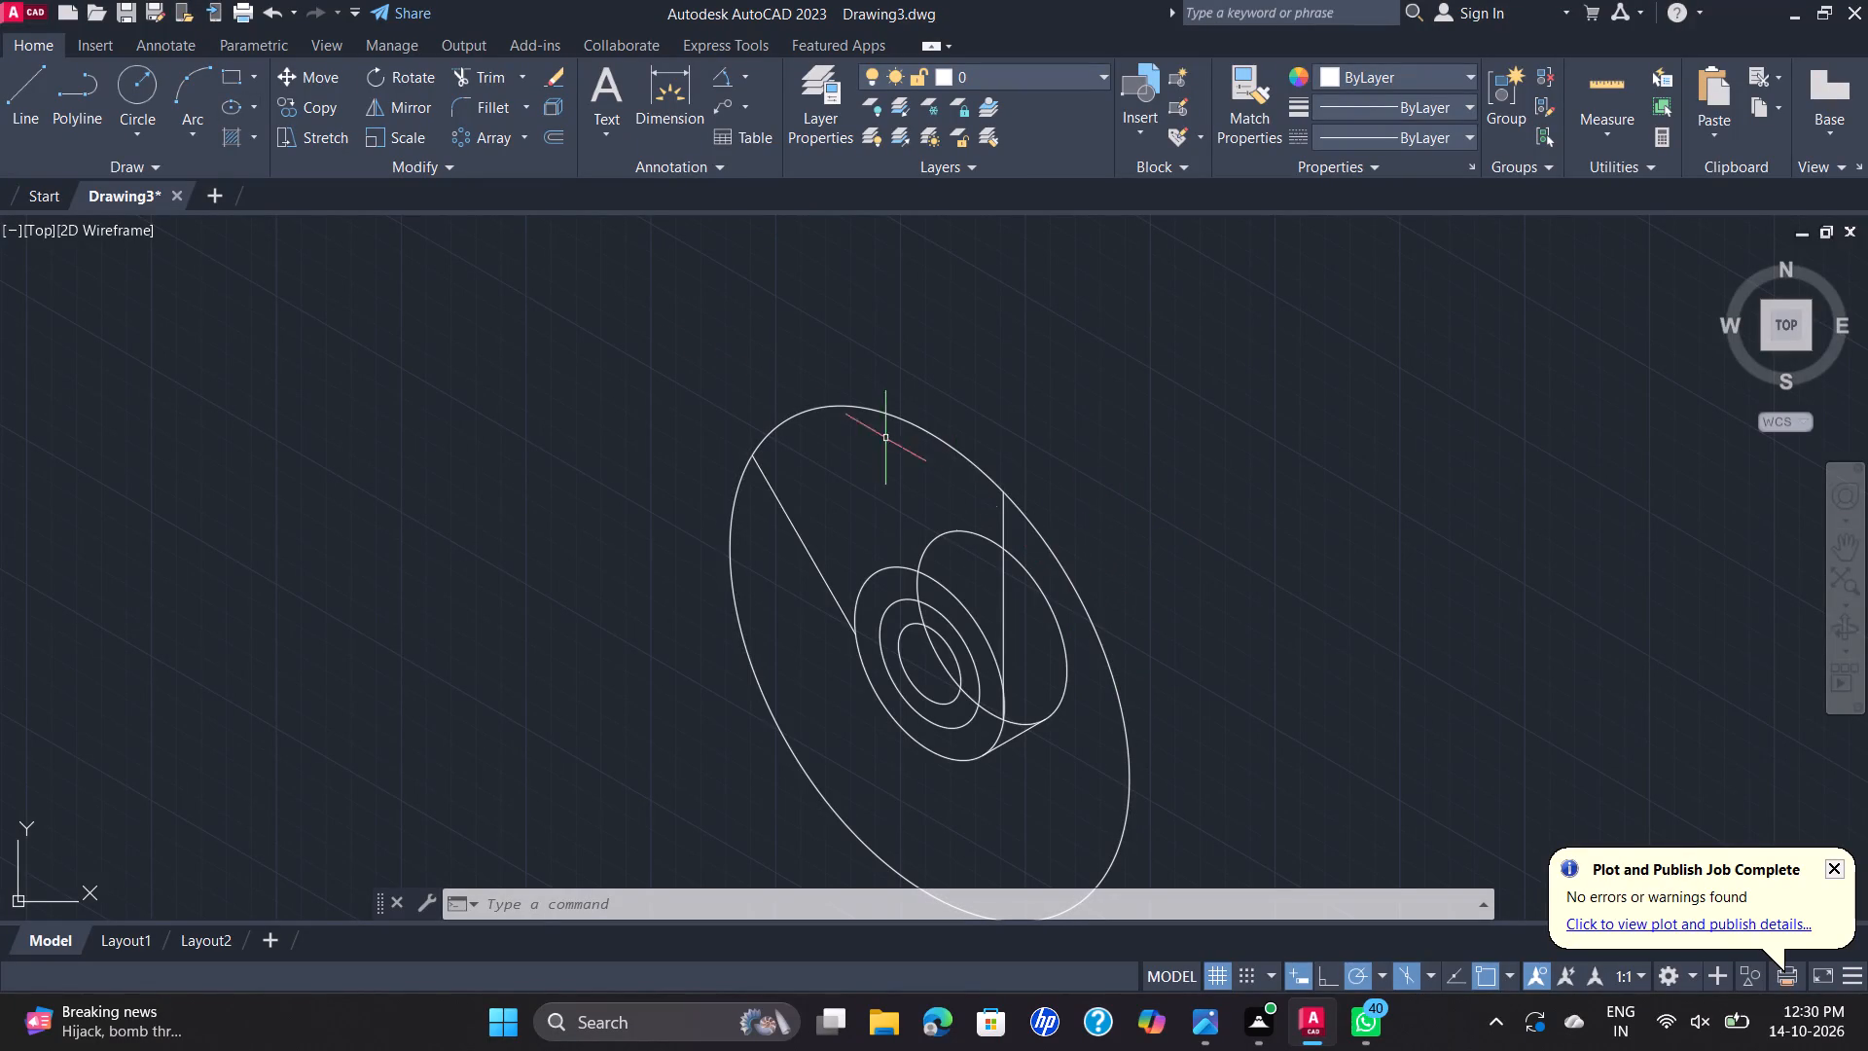
# Trim the radius-80 isocircle to keep only its upper arc between the 120° line and the right vertical line.
pyautogui.click(492, 77)
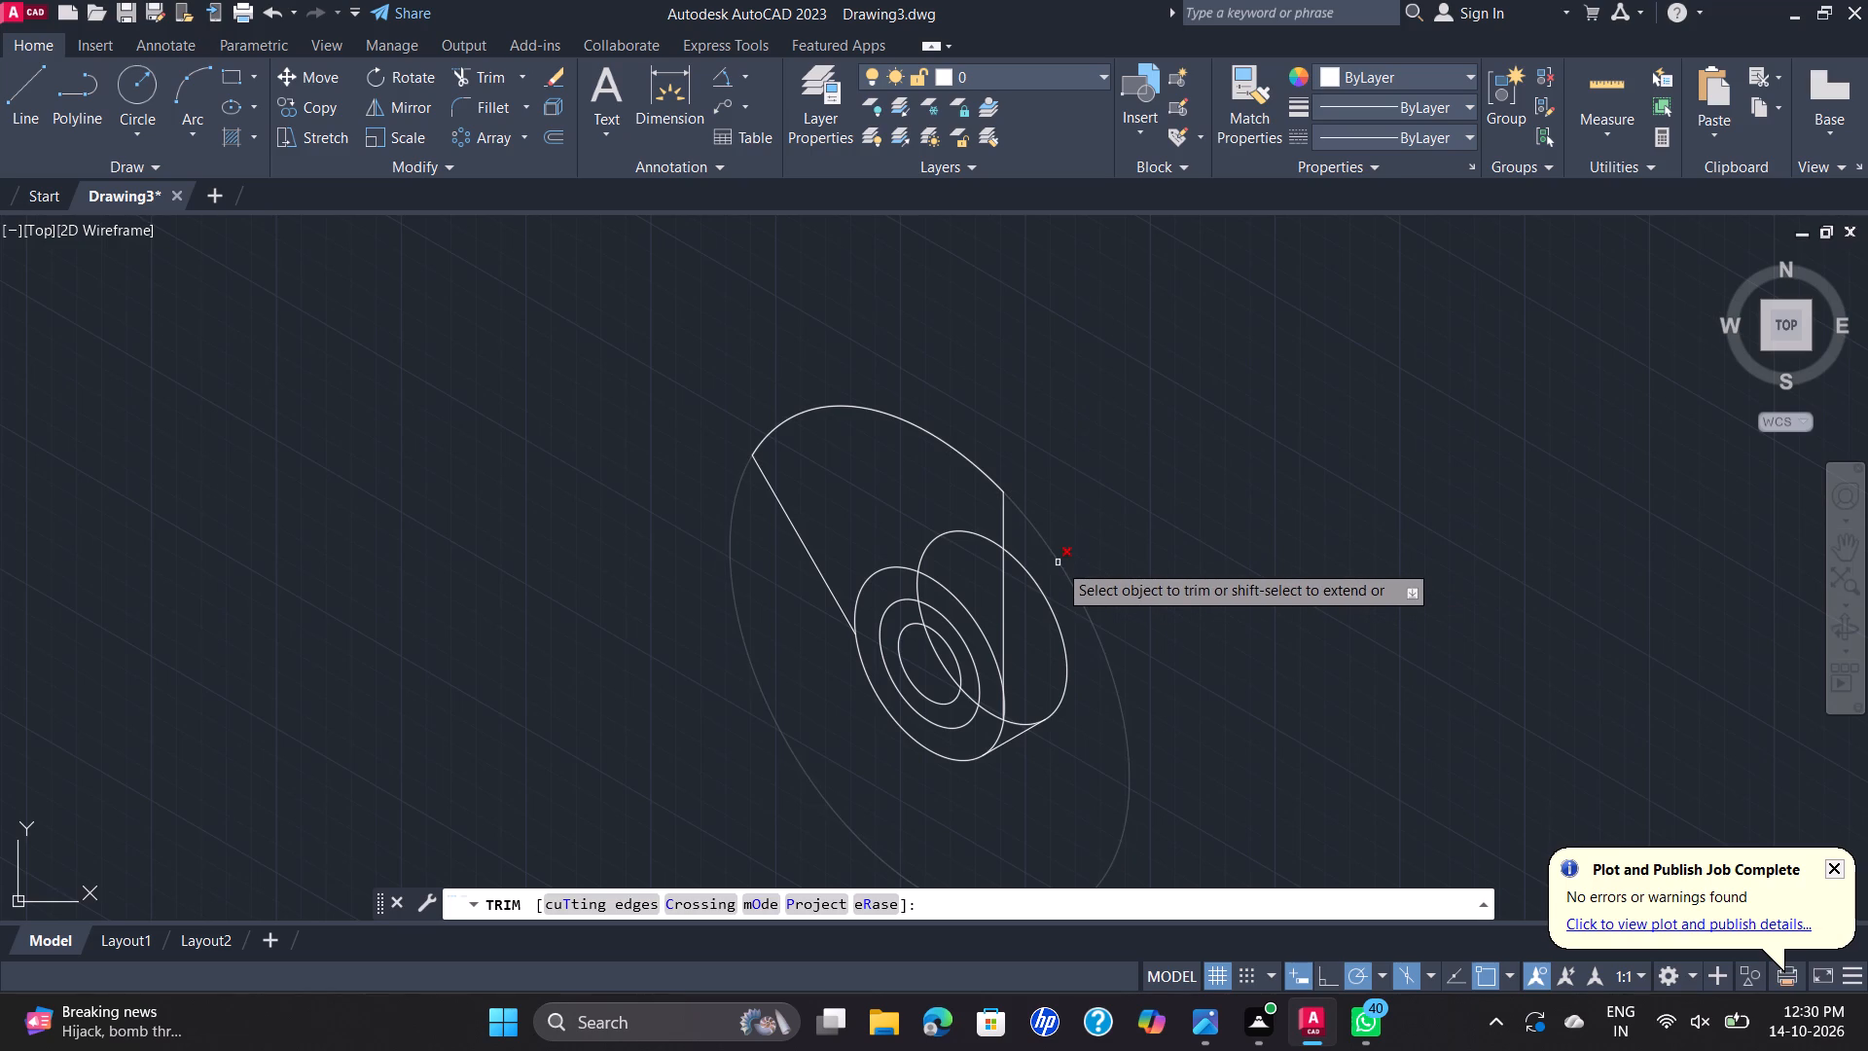
pyautogui.click(1058, 562)
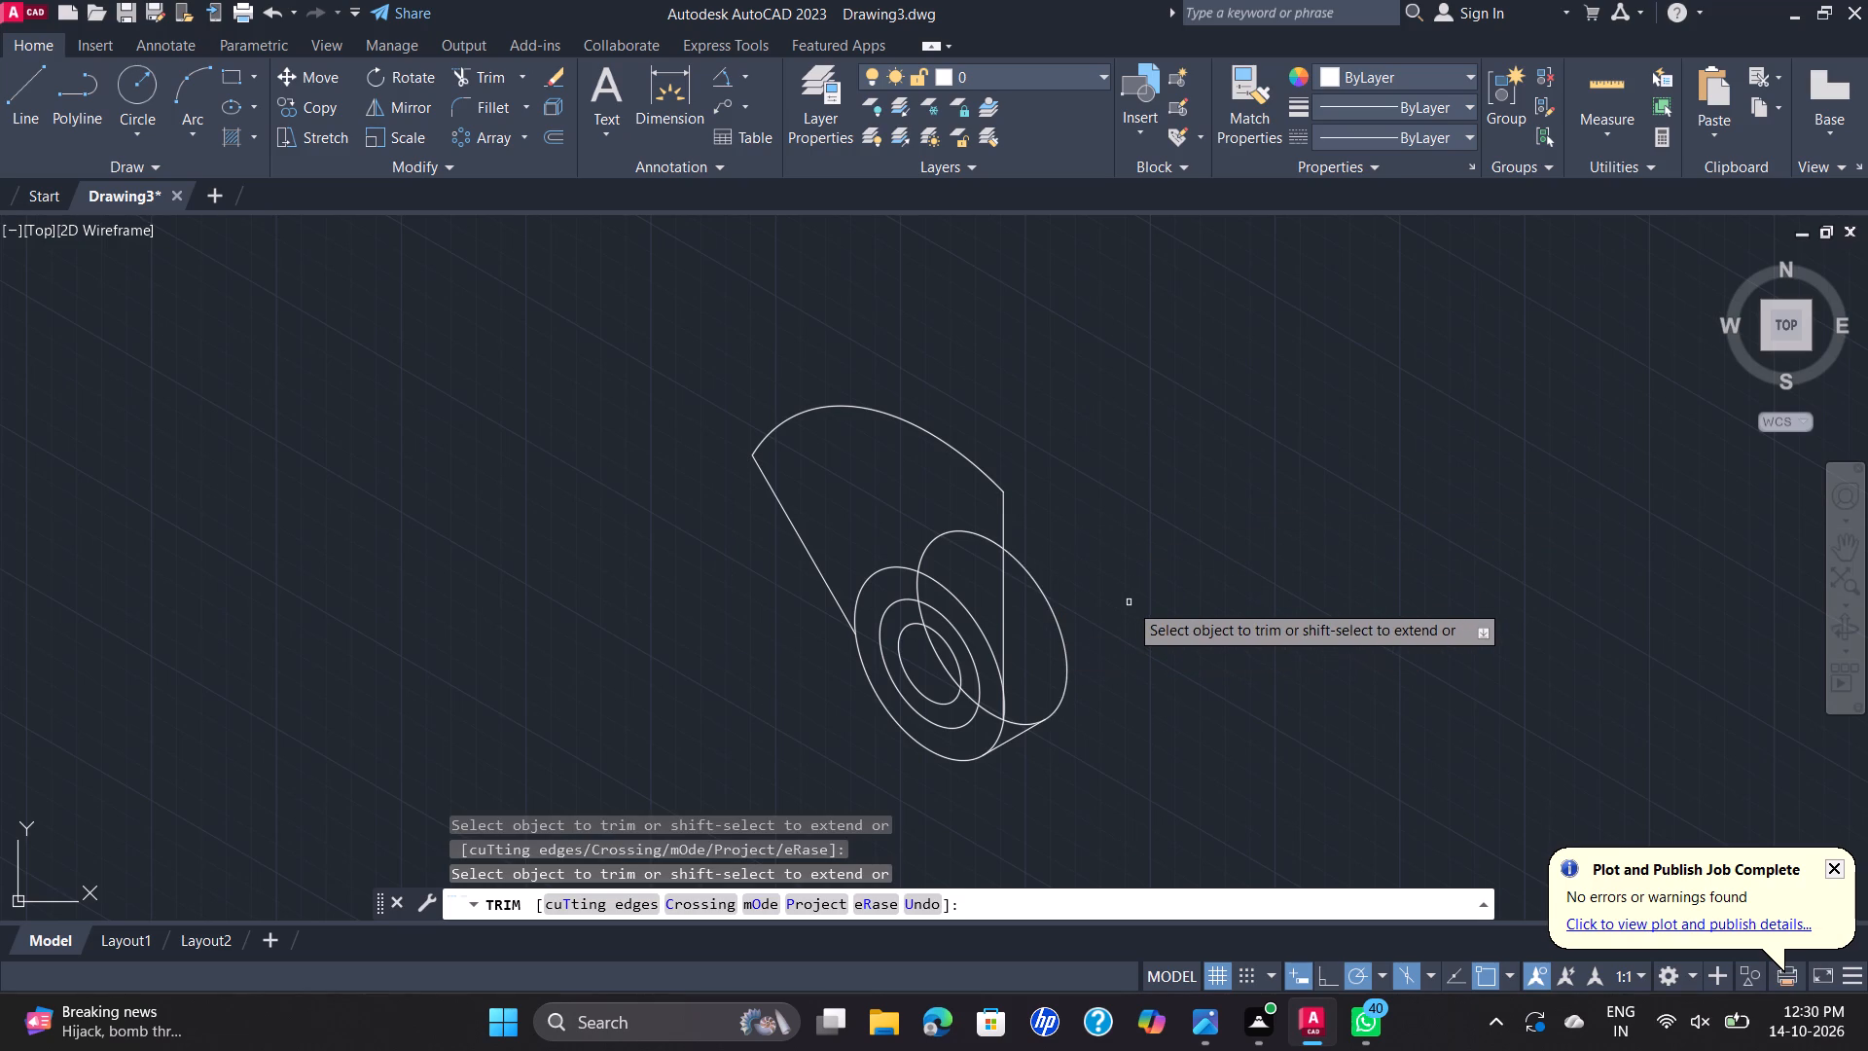
pyautogui.press('Escape')
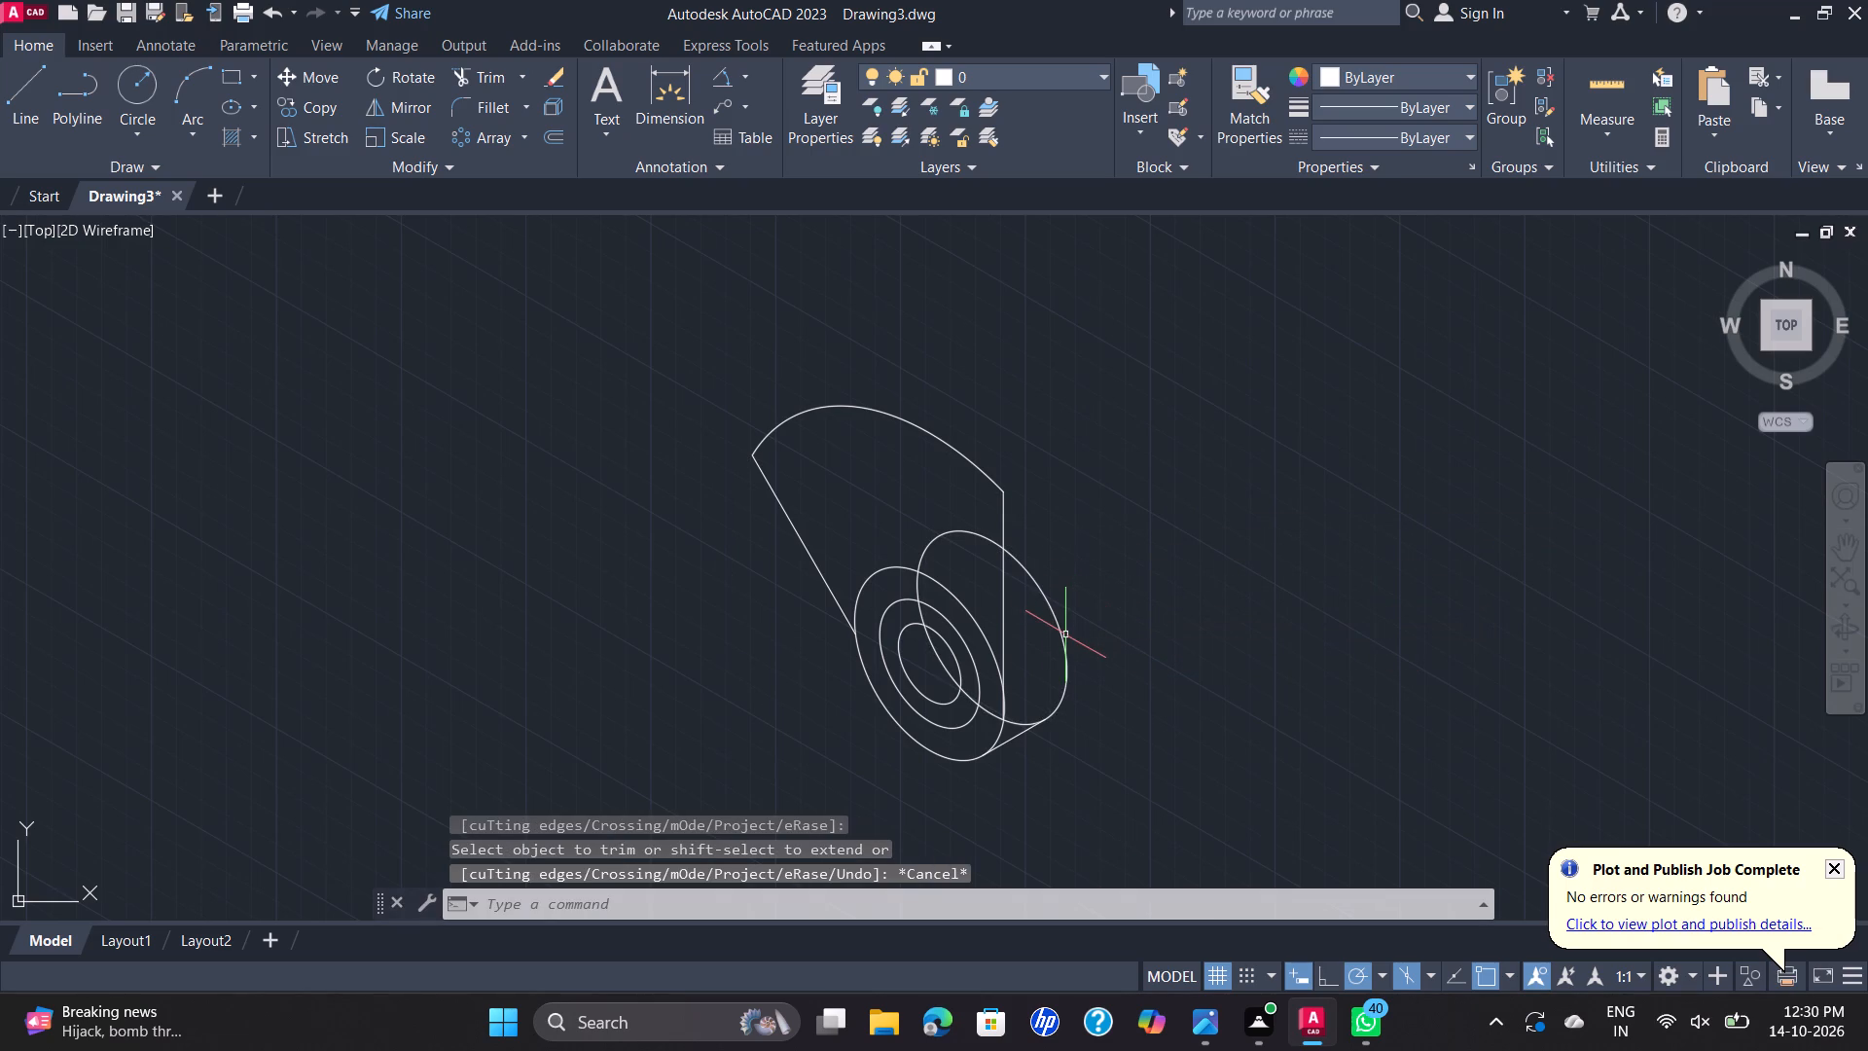
# Erase the rear isocircle and the depth line connecting it to the front radius-30 isocircle.
pyautogui.click(1065, 634)
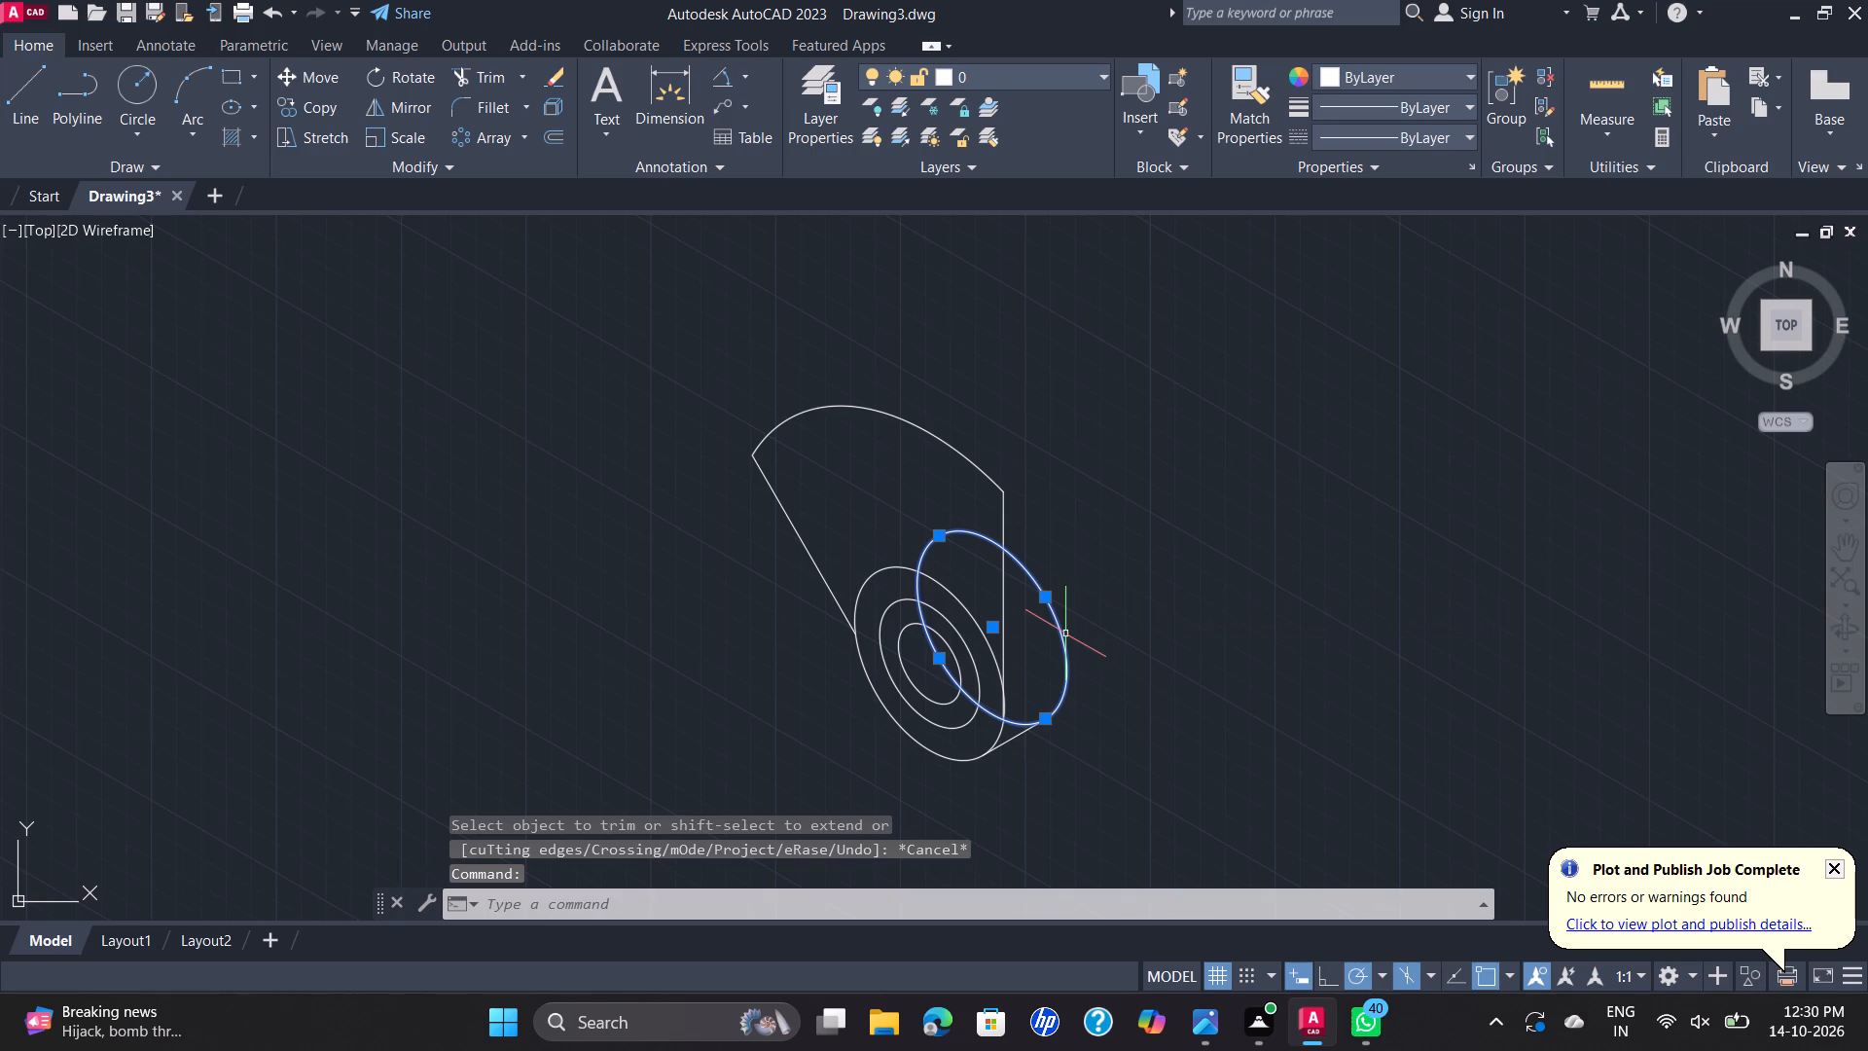
pyautogui.click(1021, 734)
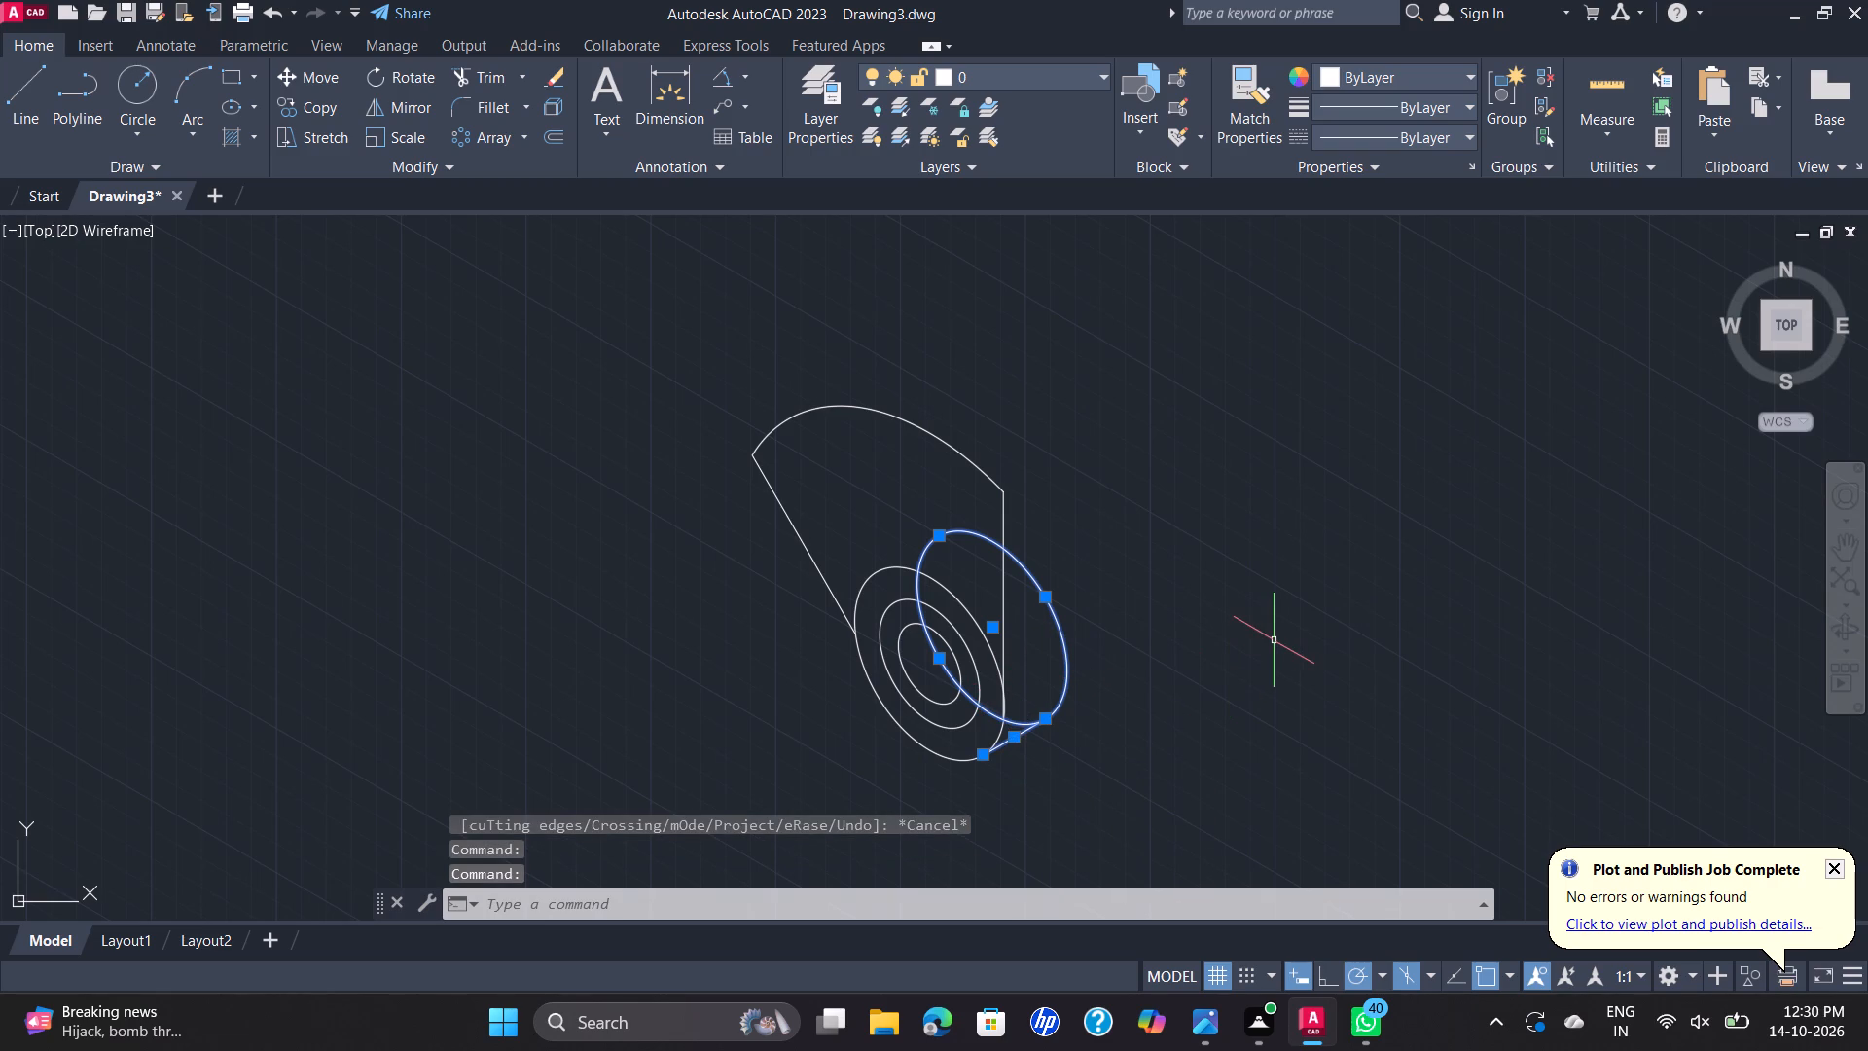
pyautogui.press('Delete')
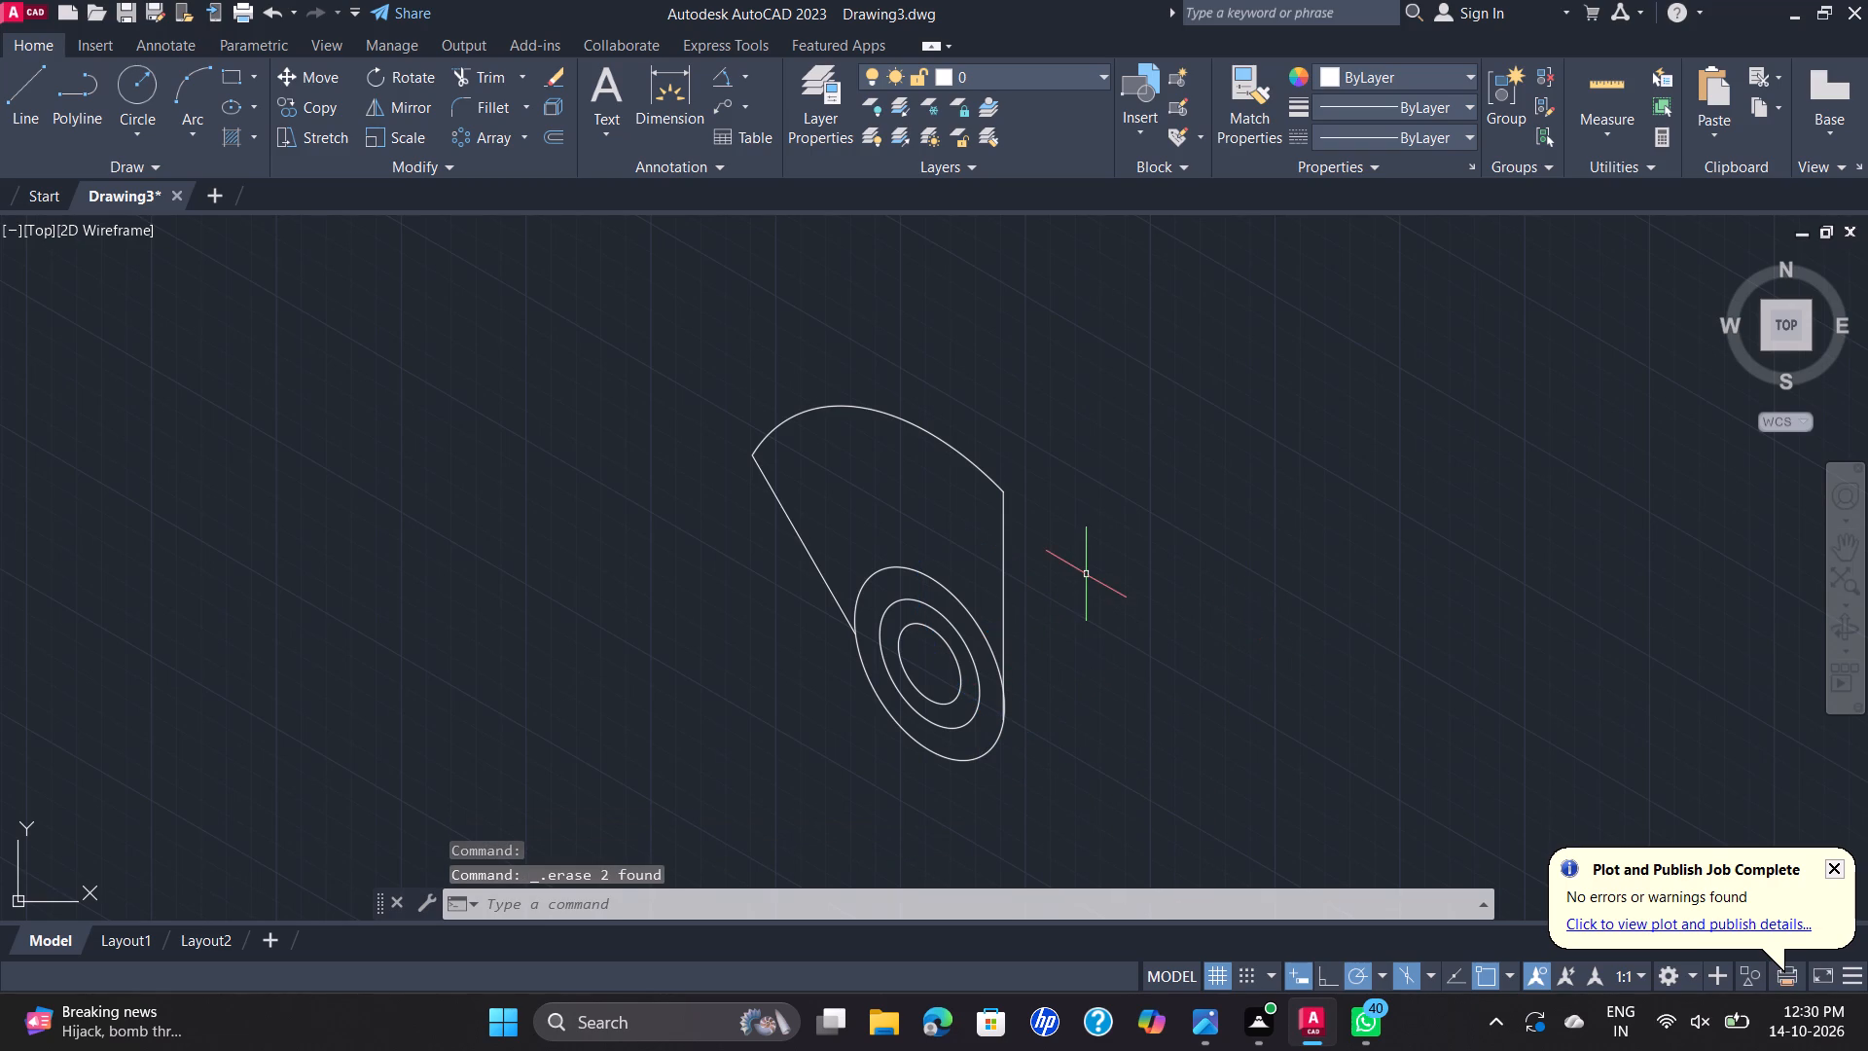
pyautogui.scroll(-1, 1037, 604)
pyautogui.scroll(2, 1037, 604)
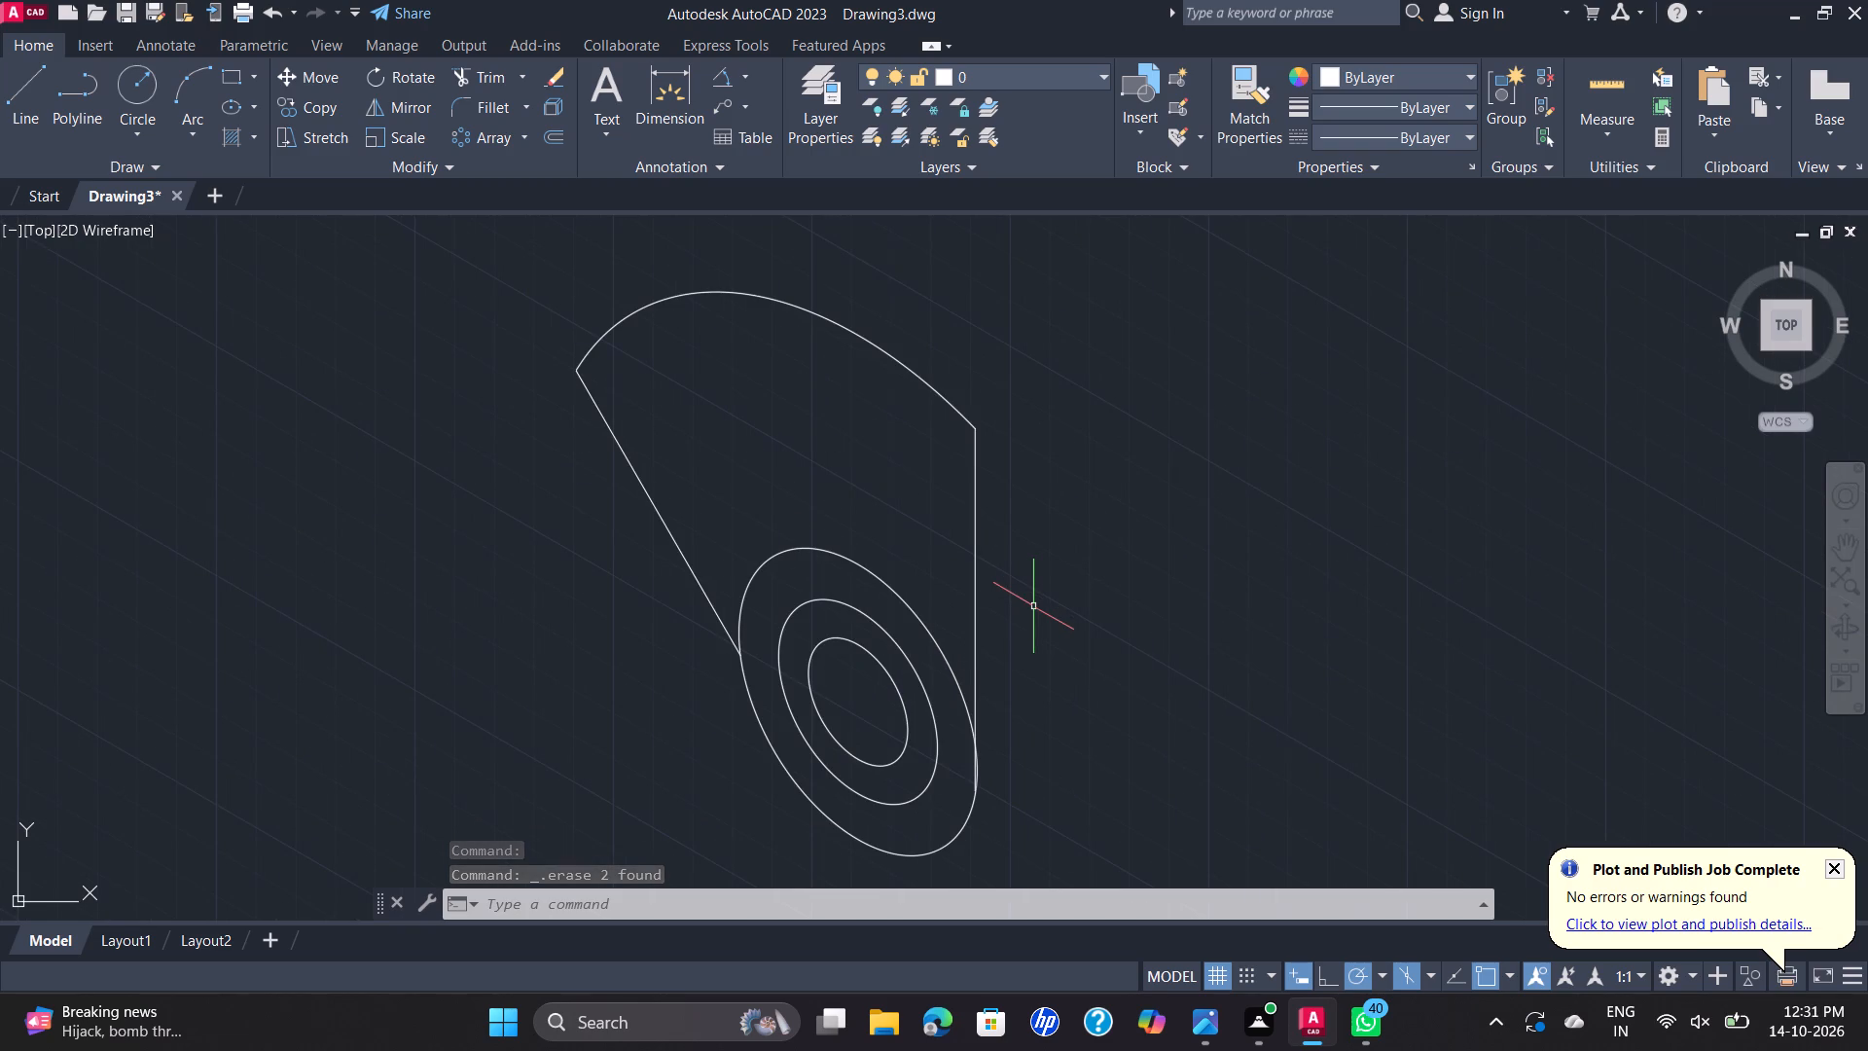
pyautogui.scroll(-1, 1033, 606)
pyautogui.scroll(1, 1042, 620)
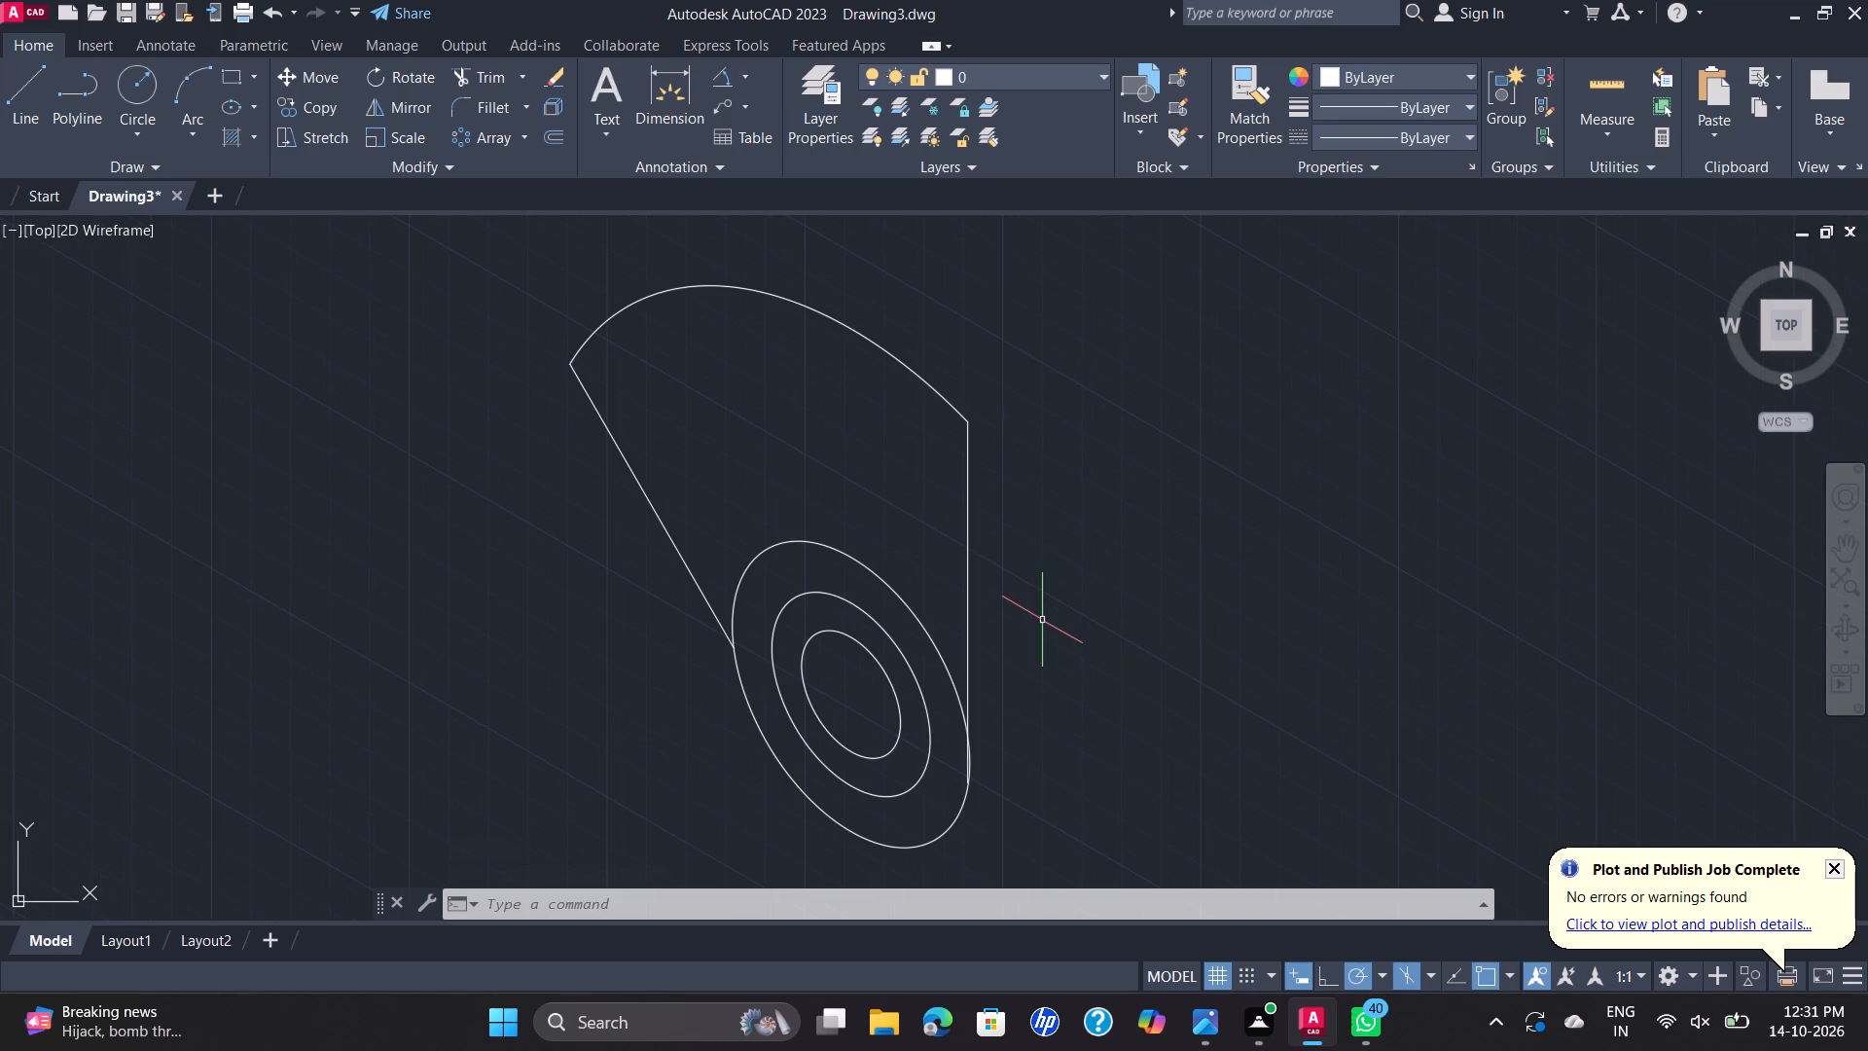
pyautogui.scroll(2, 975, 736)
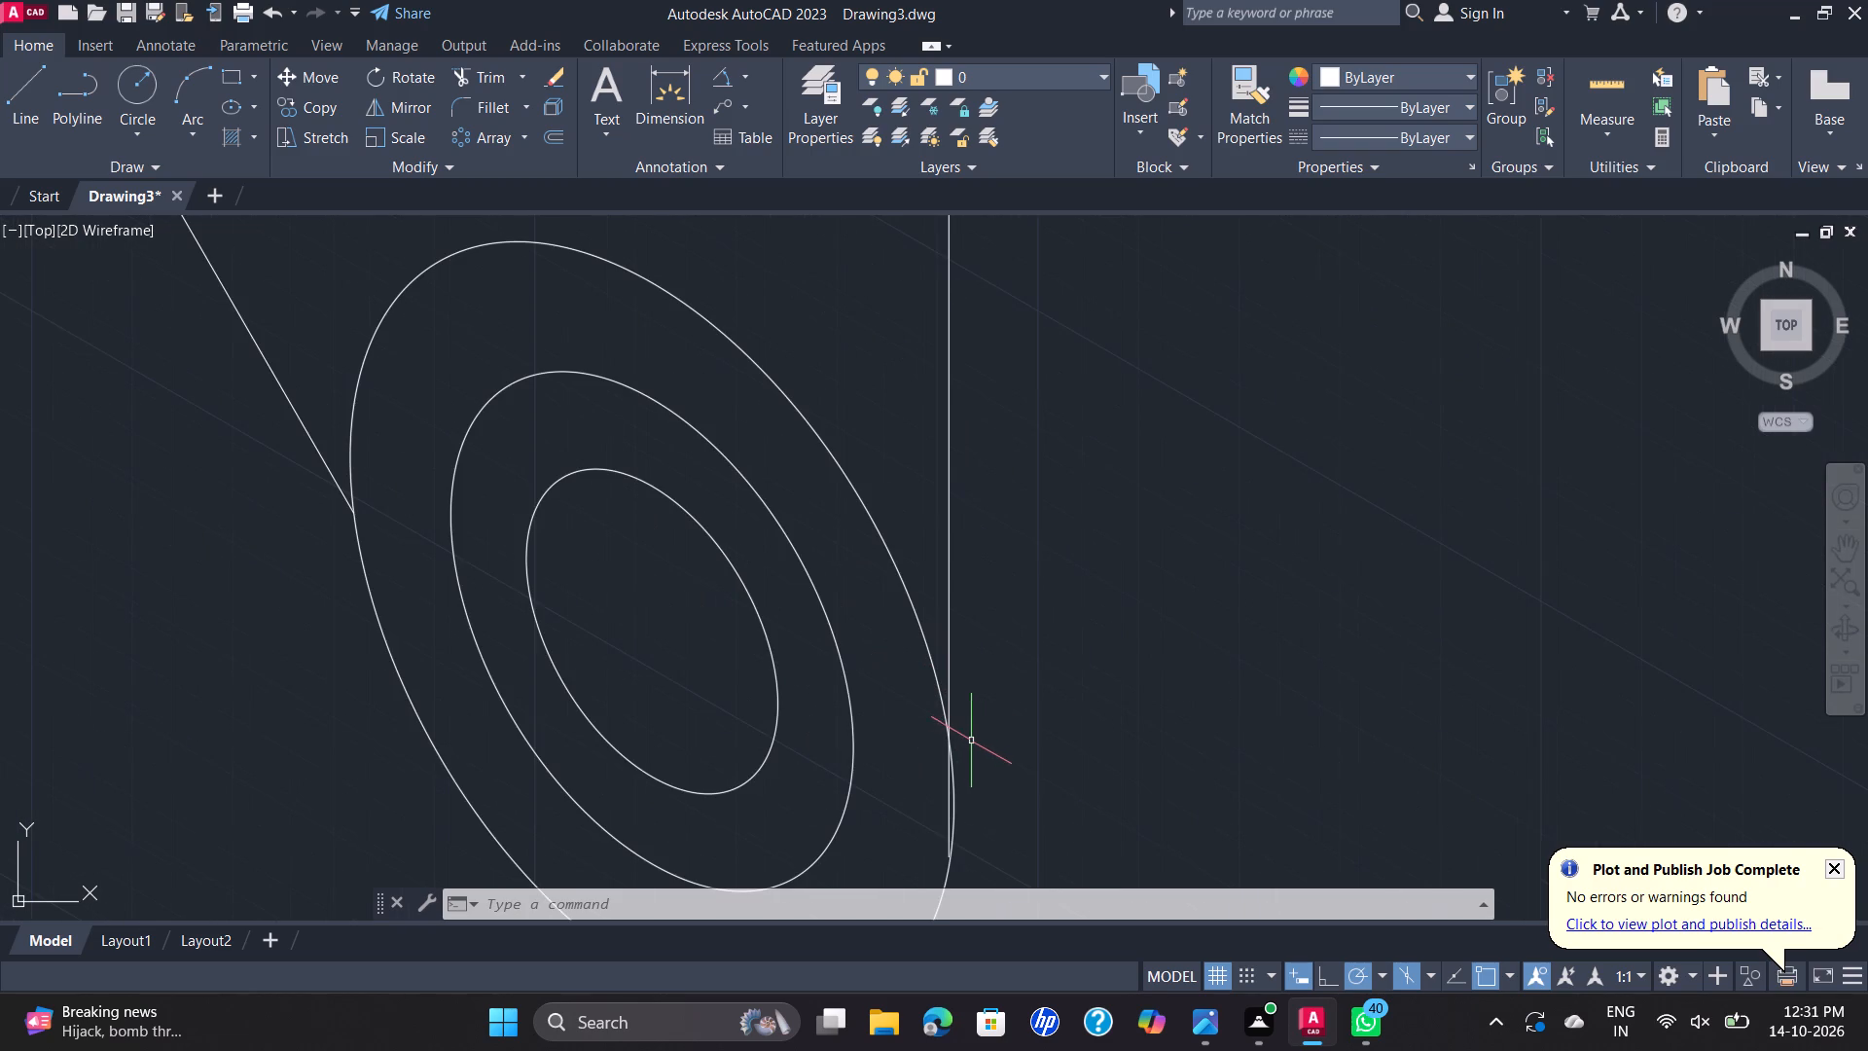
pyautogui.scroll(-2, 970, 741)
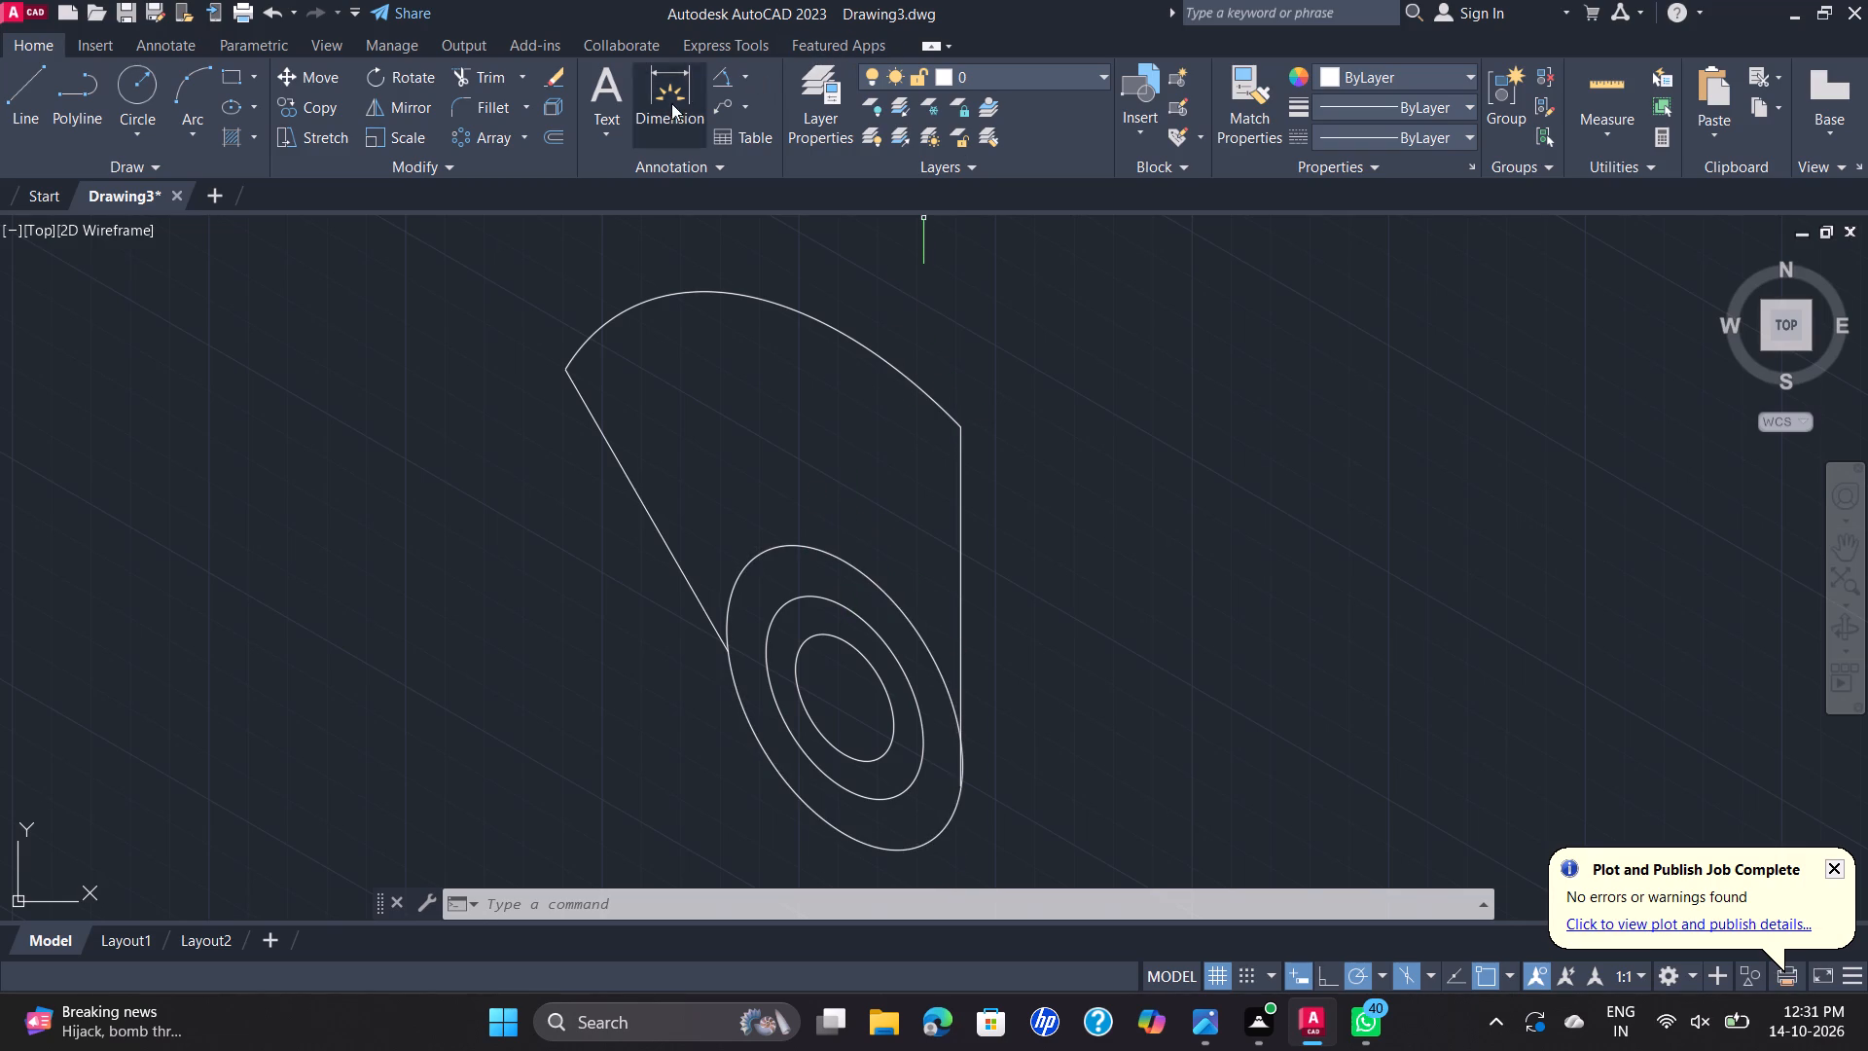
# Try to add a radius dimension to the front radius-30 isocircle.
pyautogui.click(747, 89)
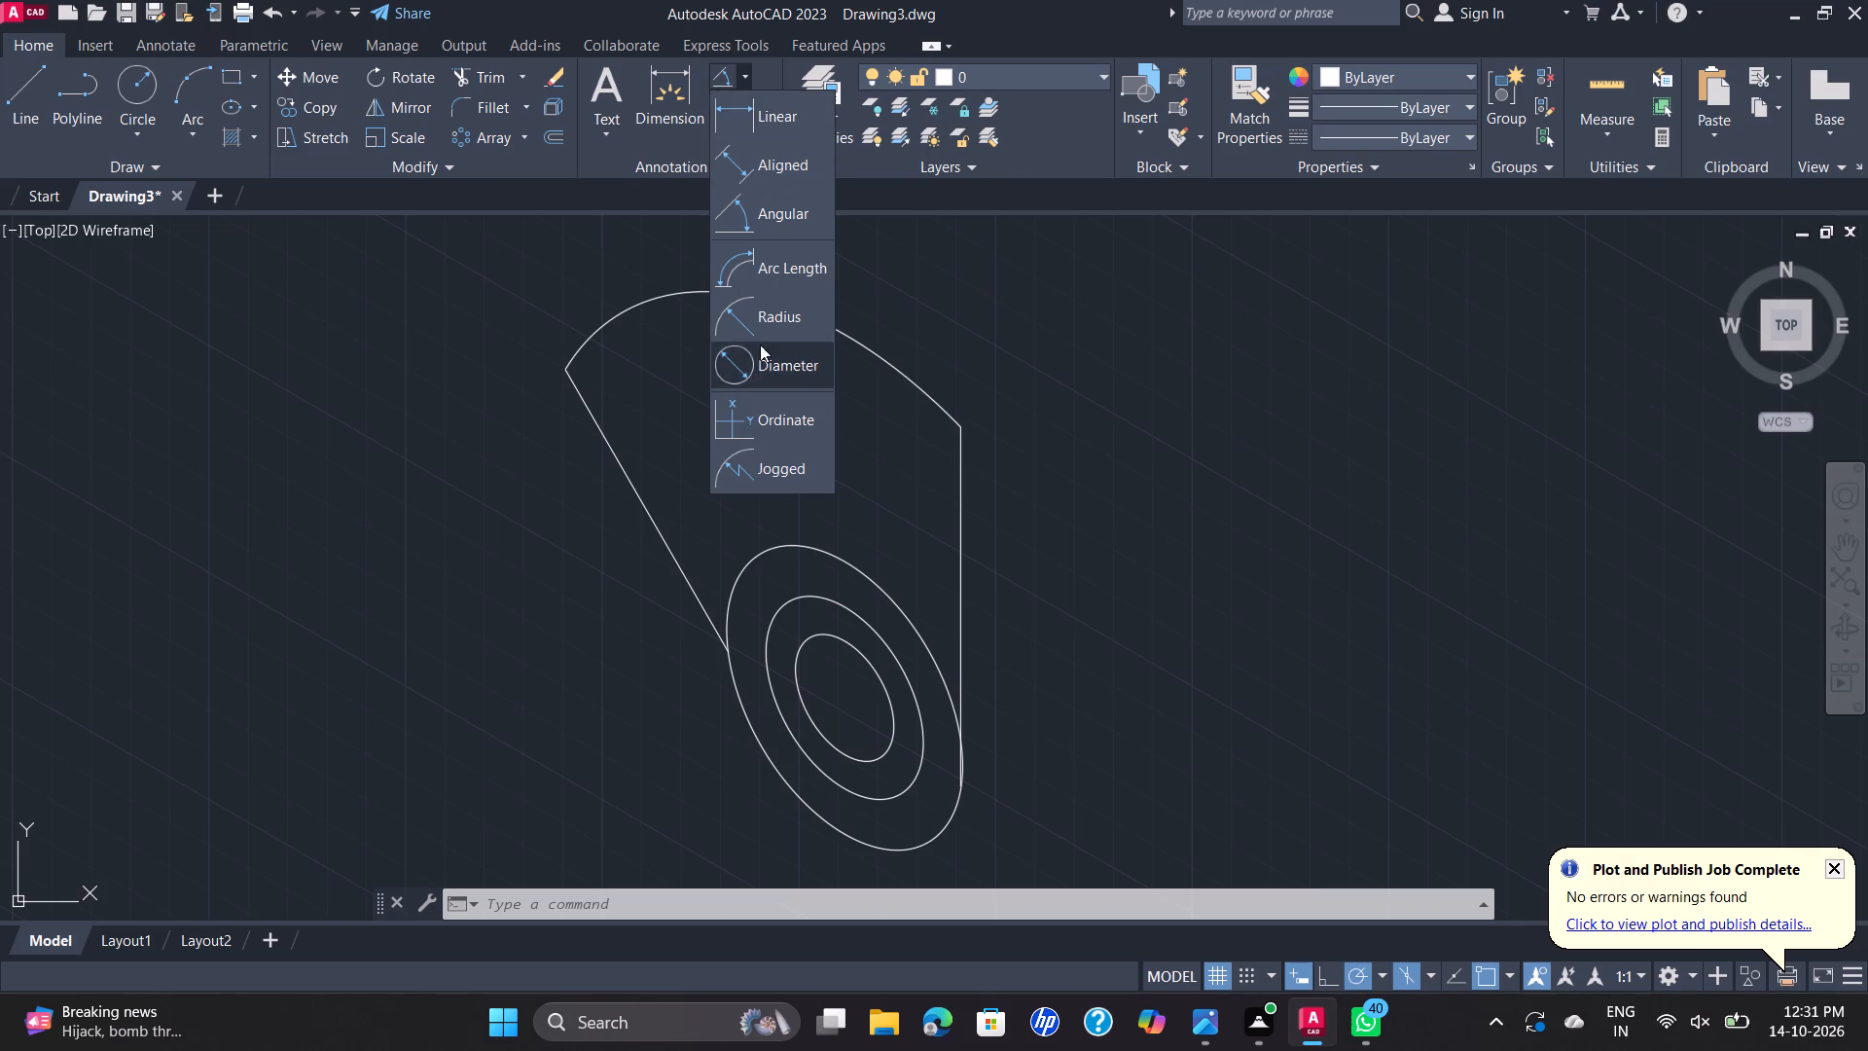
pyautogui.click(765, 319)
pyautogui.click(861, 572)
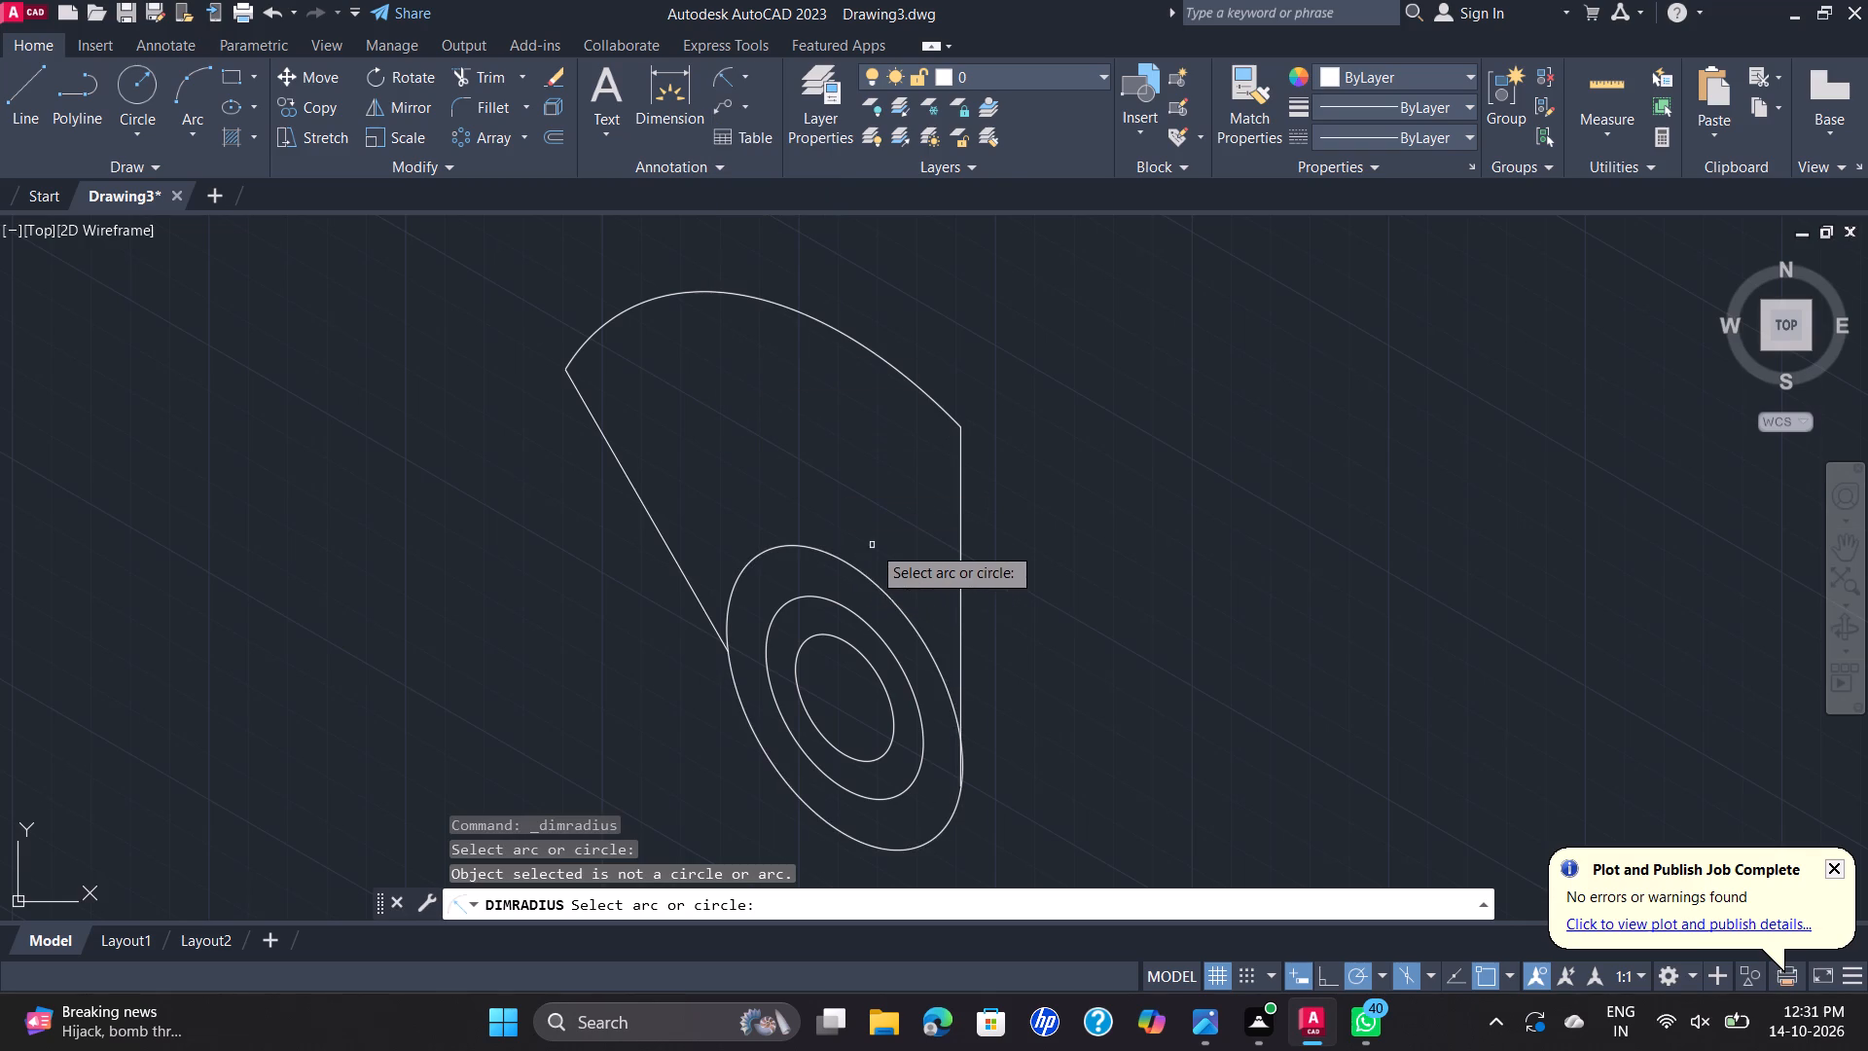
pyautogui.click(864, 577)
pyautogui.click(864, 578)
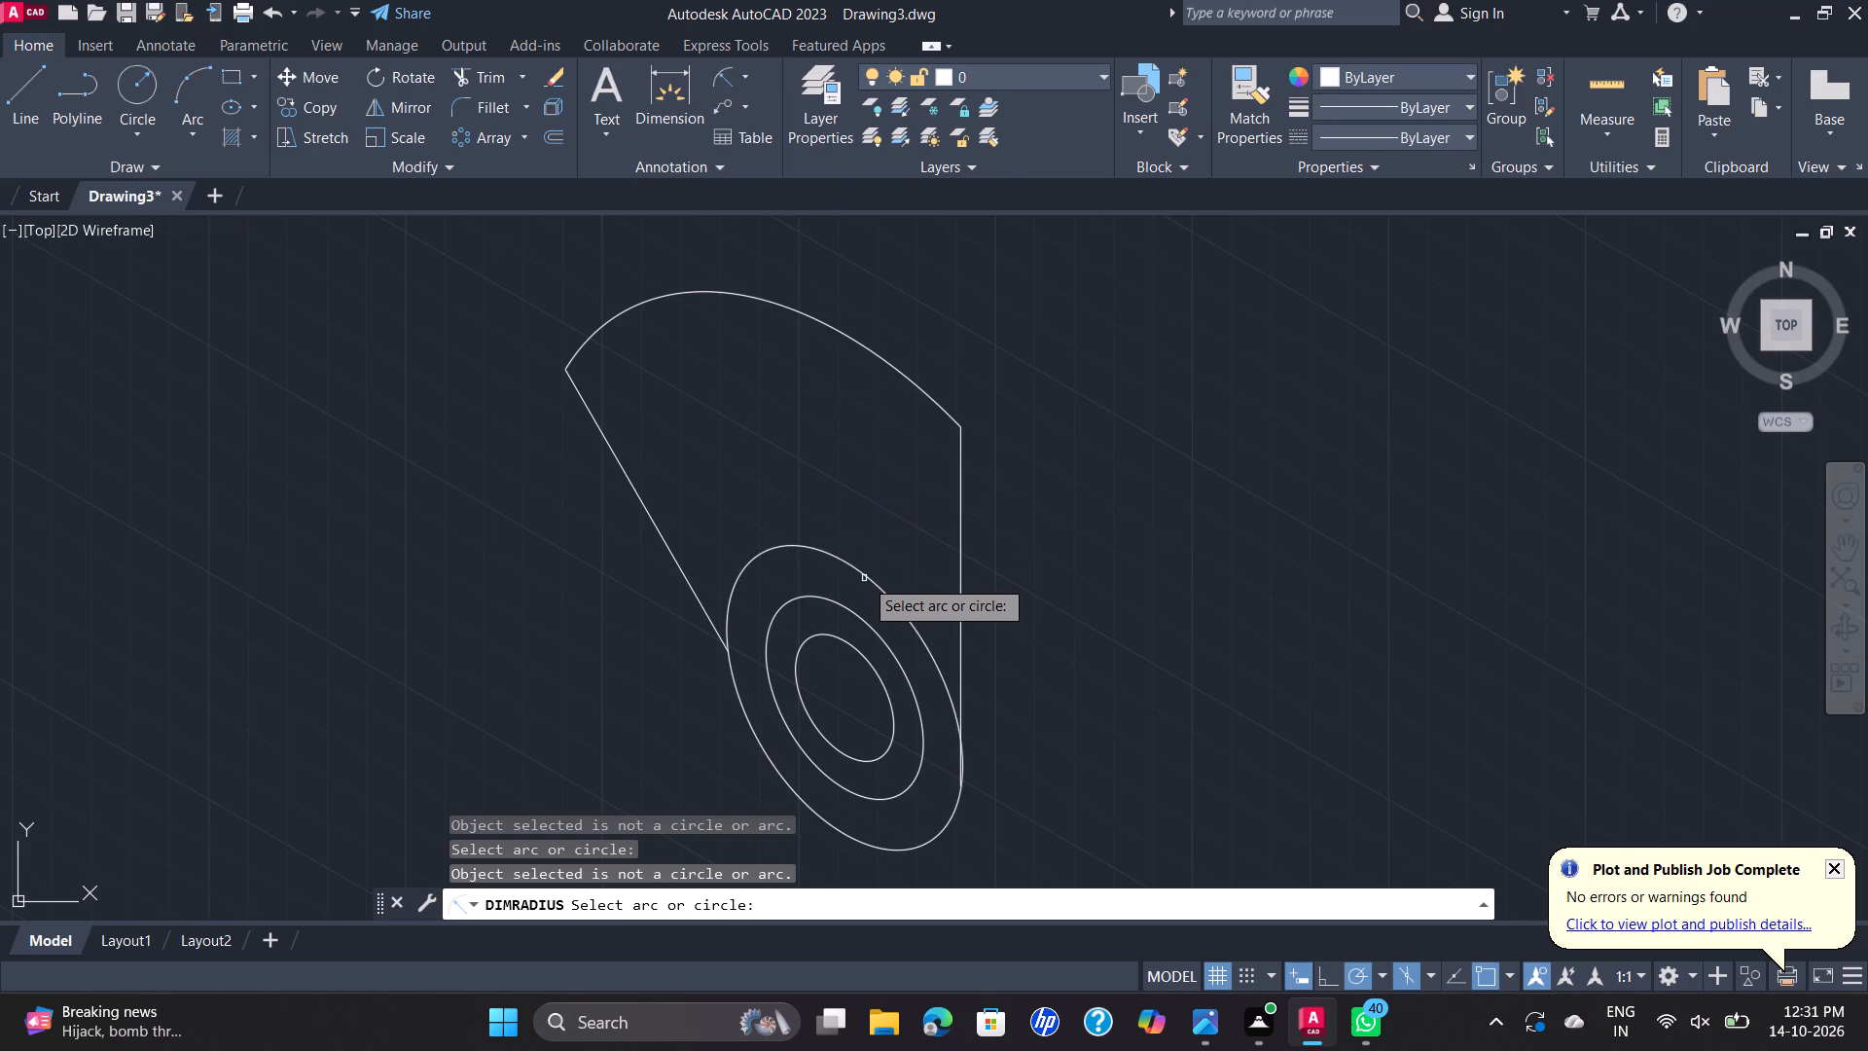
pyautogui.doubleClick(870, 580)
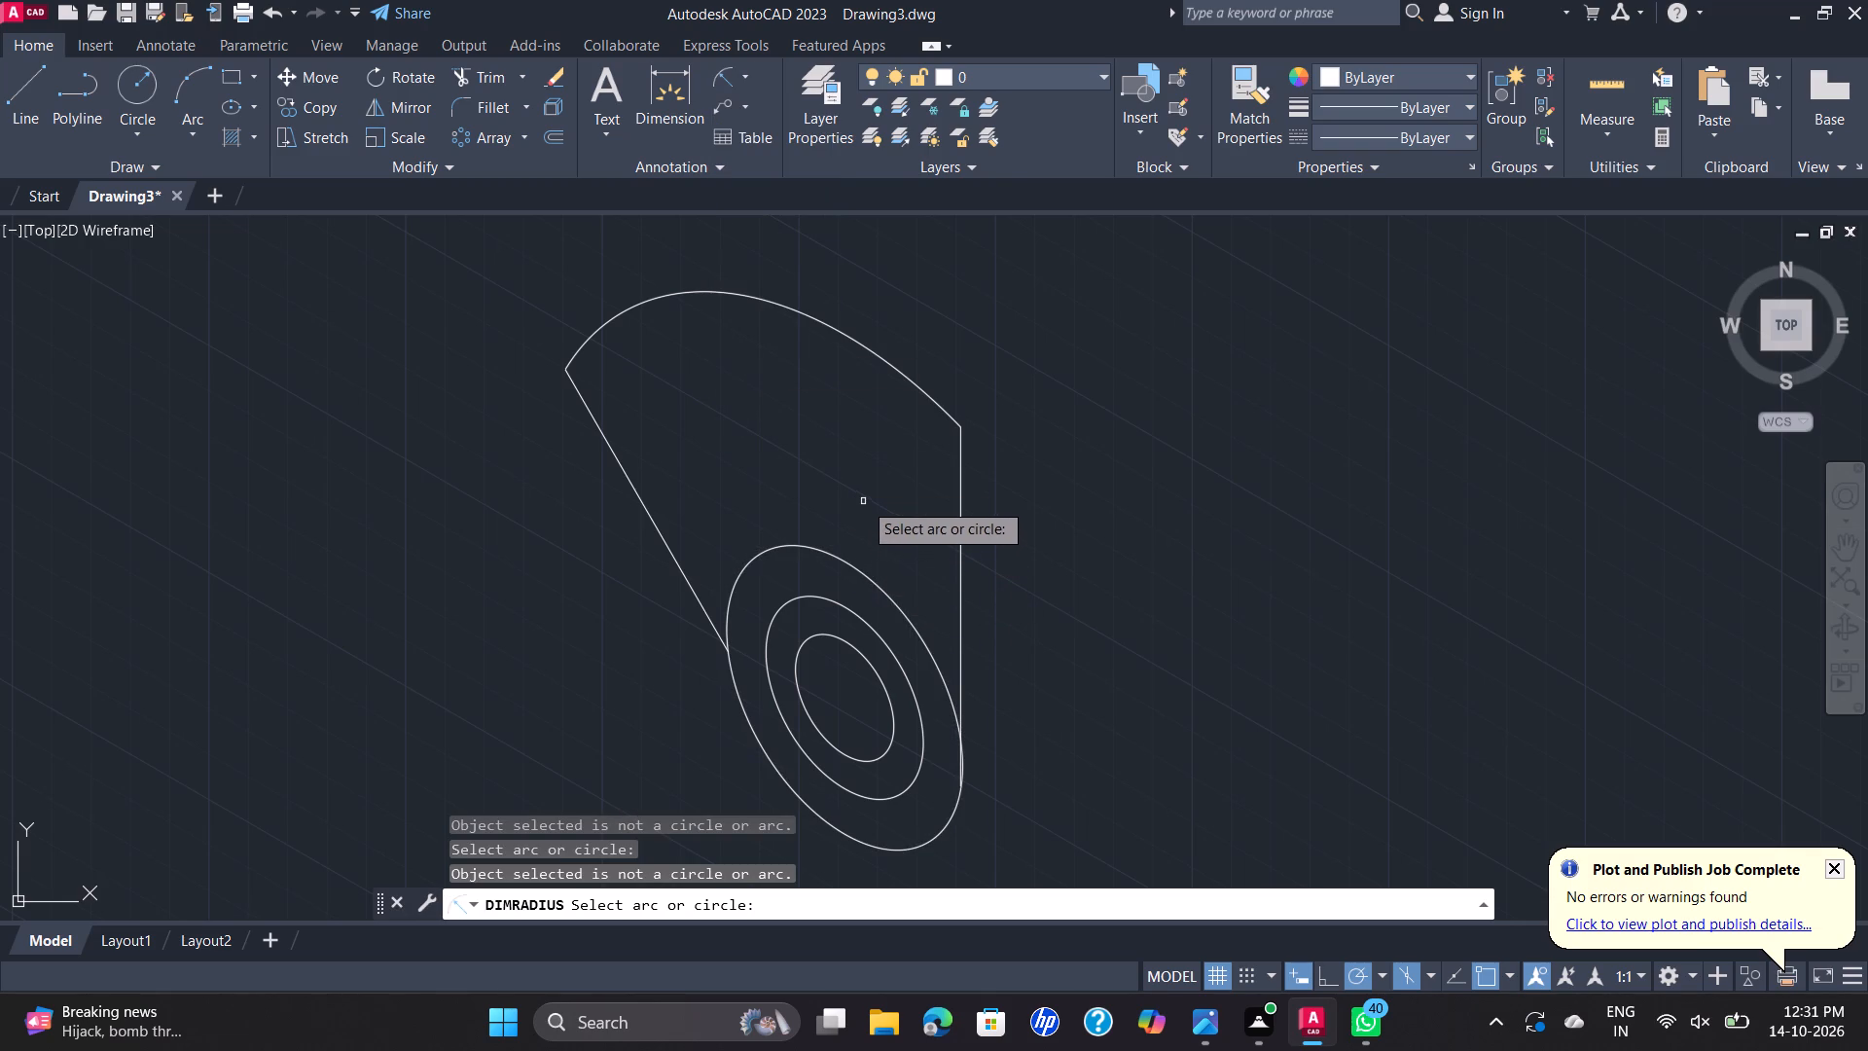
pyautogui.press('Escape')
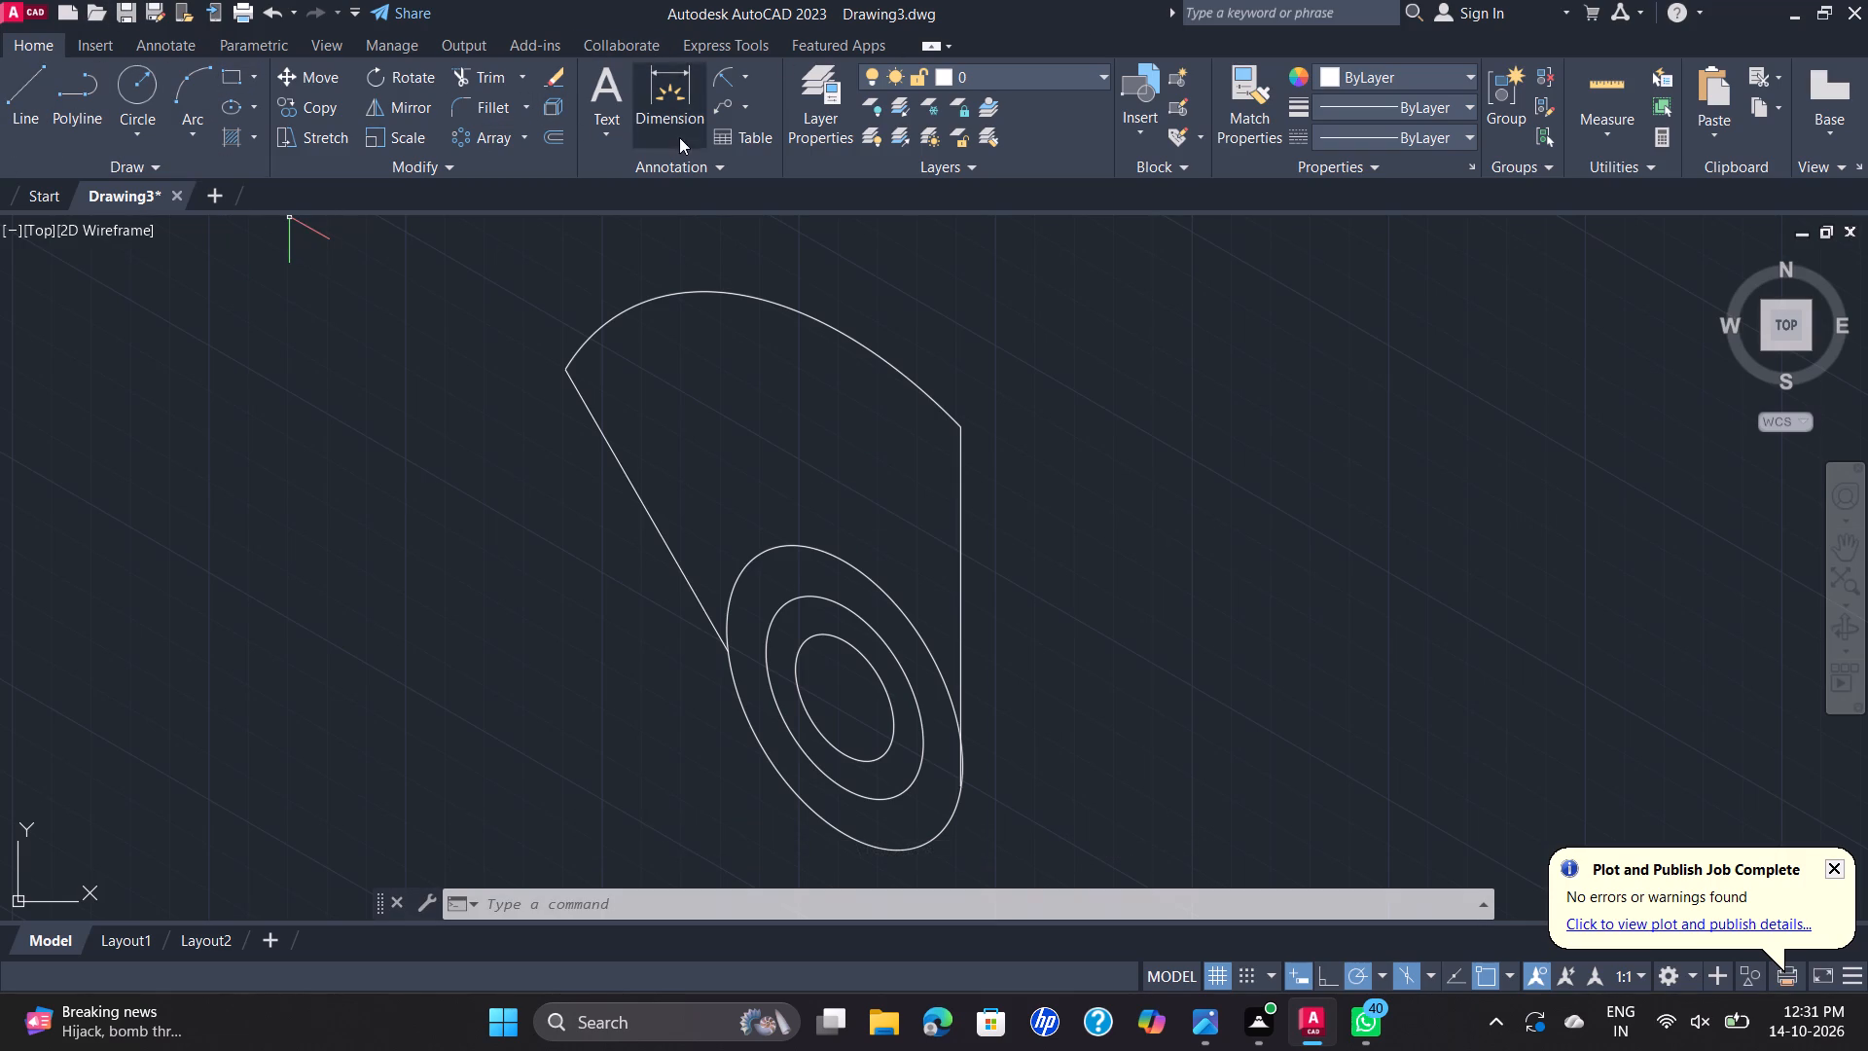
# Trim away the upper arc of the front radius-30 isocircle between the 120° line and the vertical line.
pyautogui.click(496, 72)
pyautogui.click(817, 551)
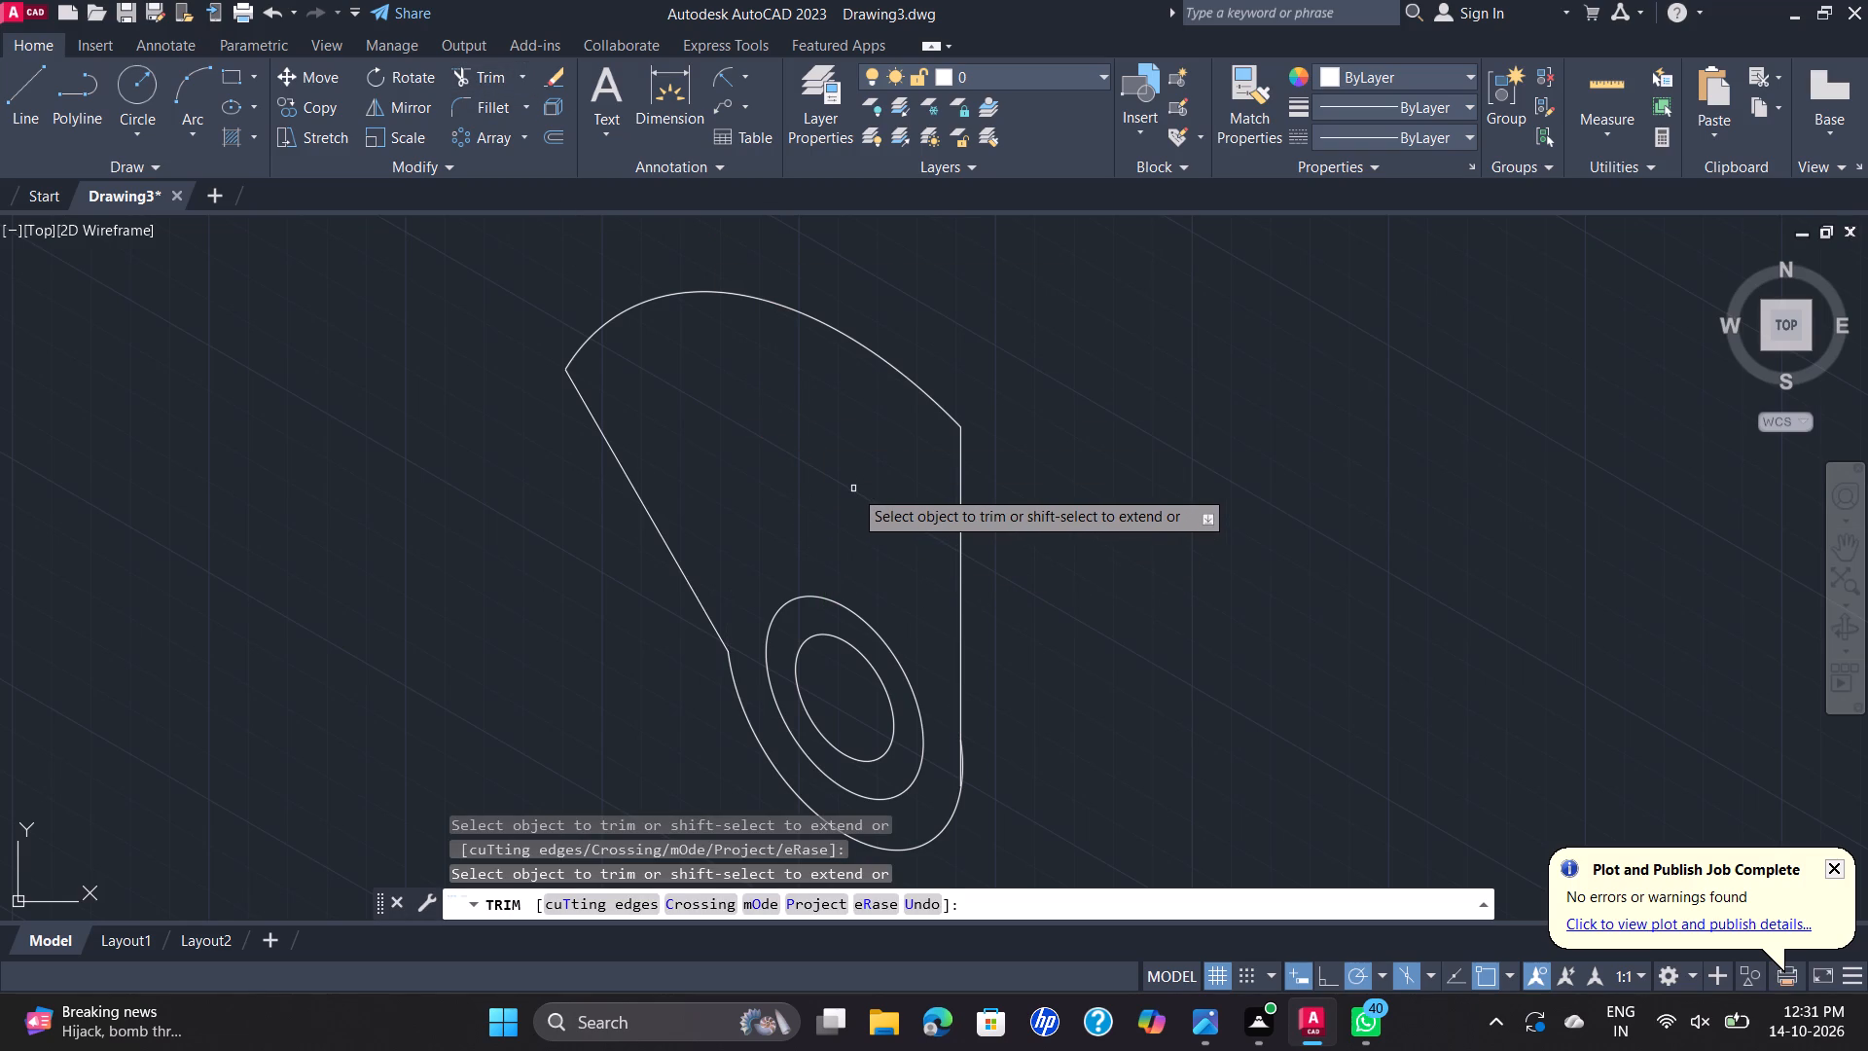
# Trim the vertical line's lower end where it runs past the radius-30 arc.
pyautogui.scroll(4, 737, 616)
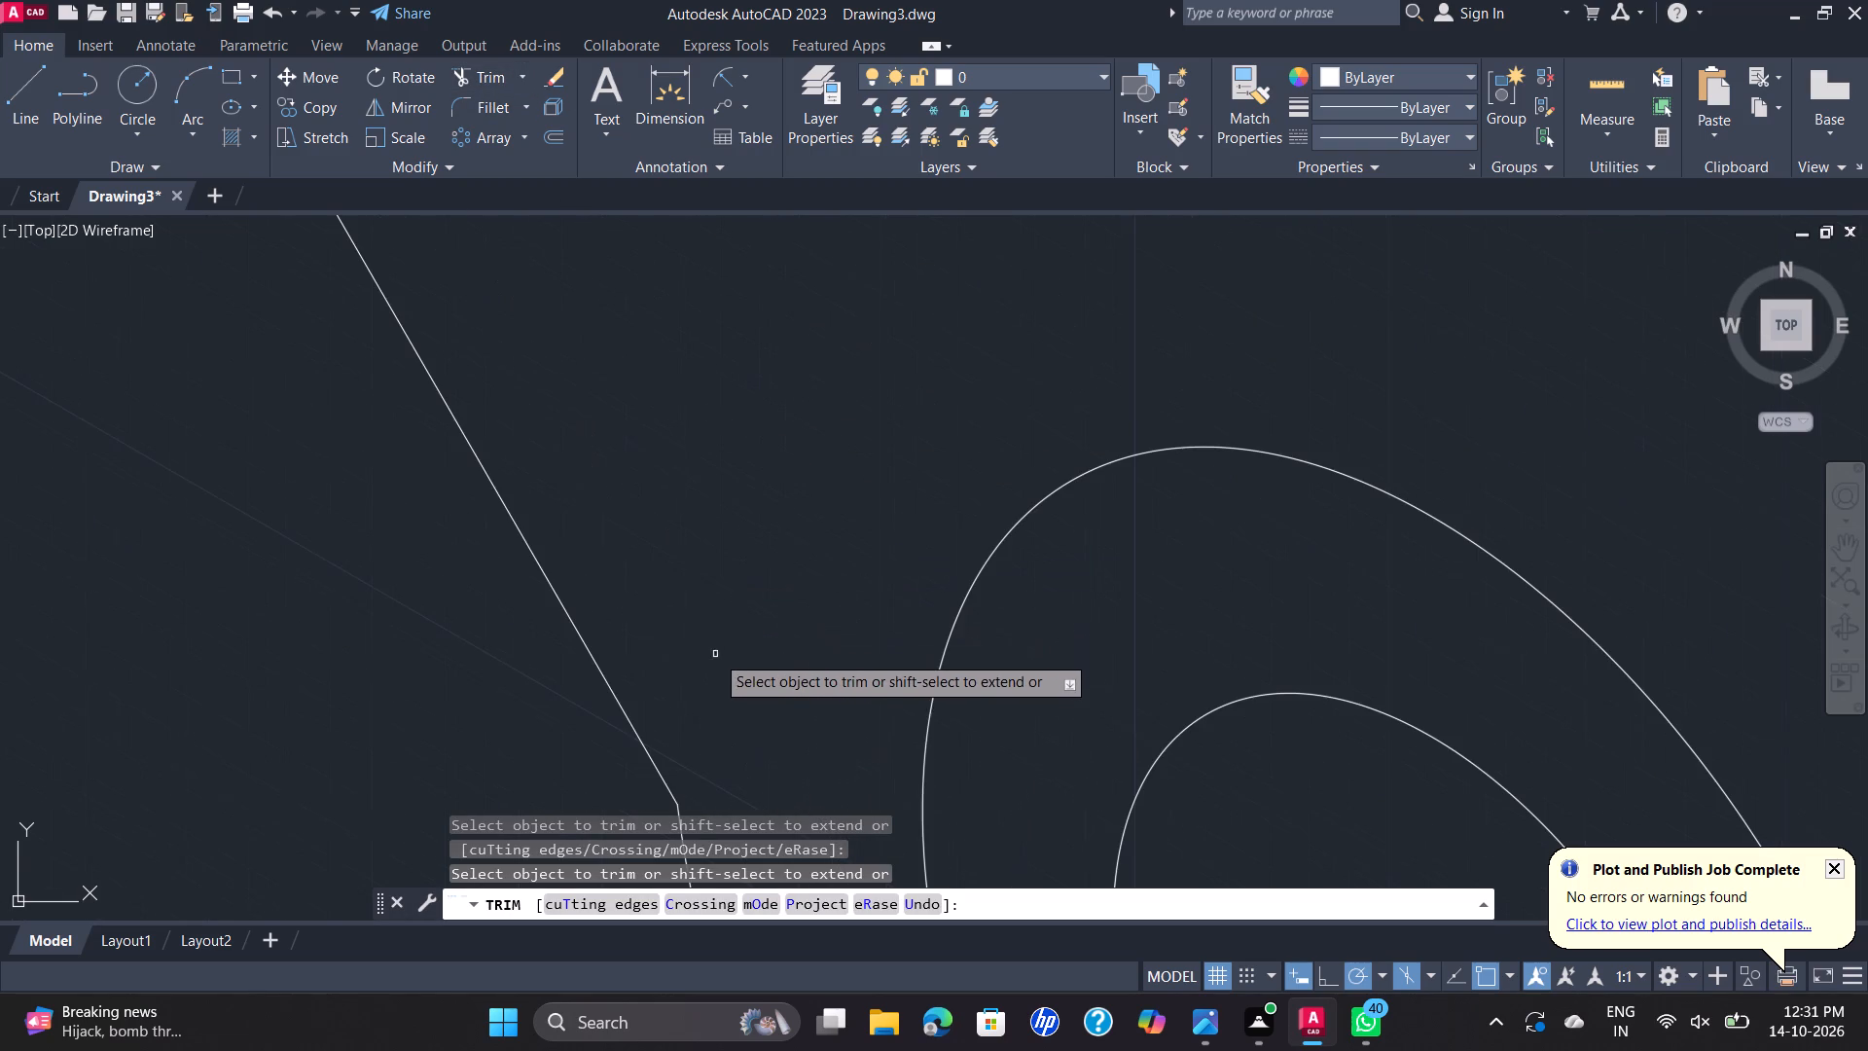
pyautogui.scroll(-4, 684, 766)
pyautogui.scroll(-1, 803, 599)
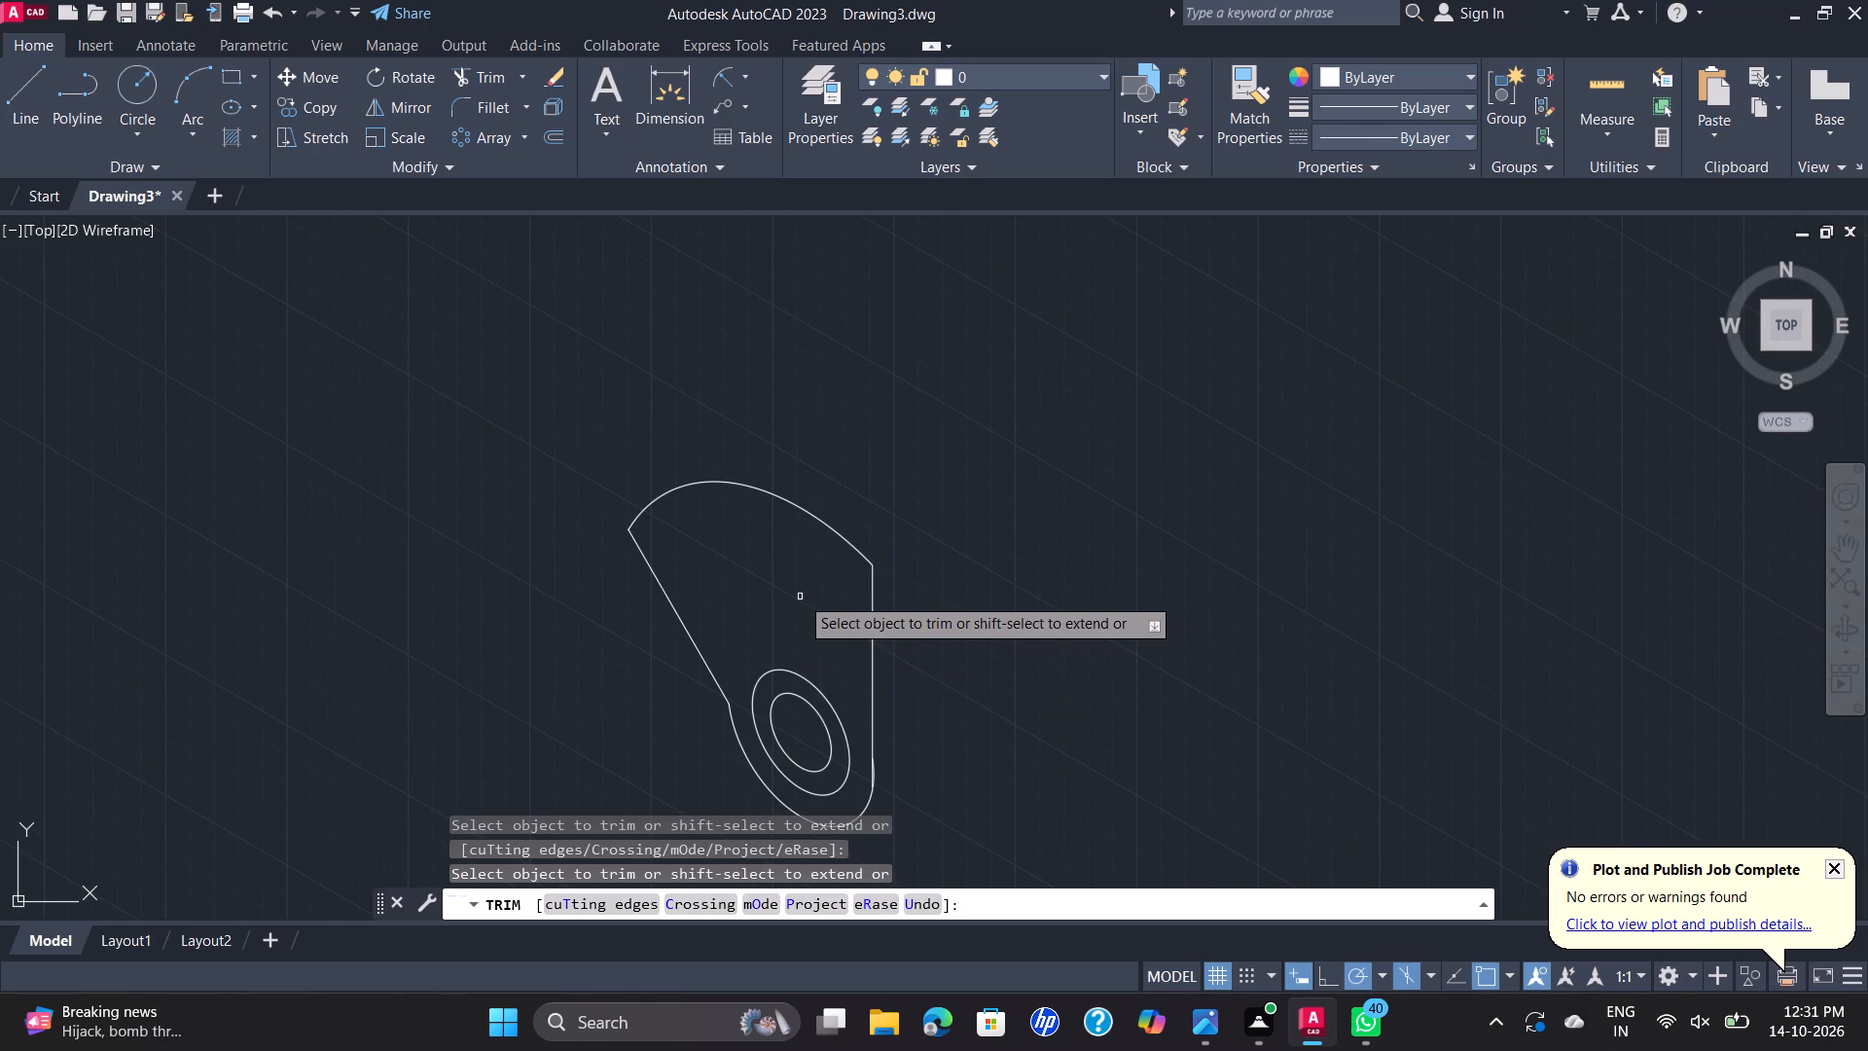
pyautogui.scroll(1, 800, 592)
pyautogui.scroll(-1, 791, 666)
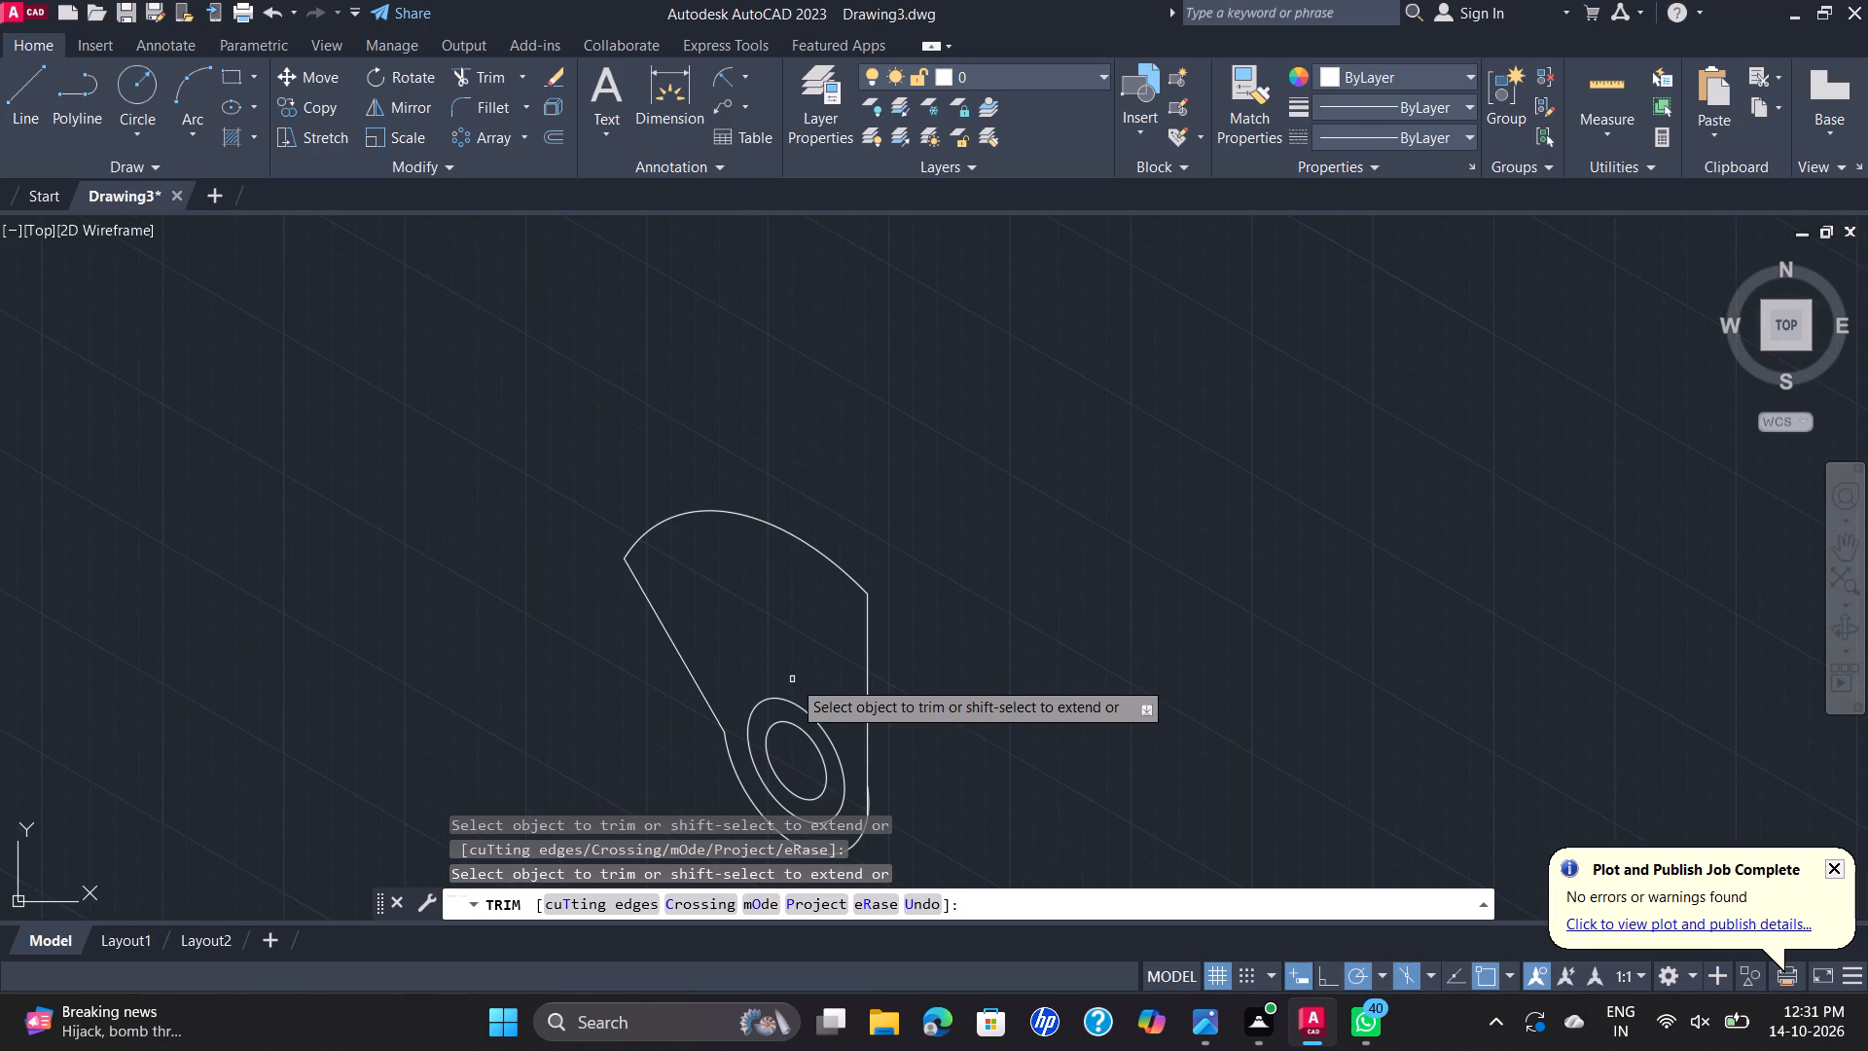
pyautogui.scroll(1, 799, 683)
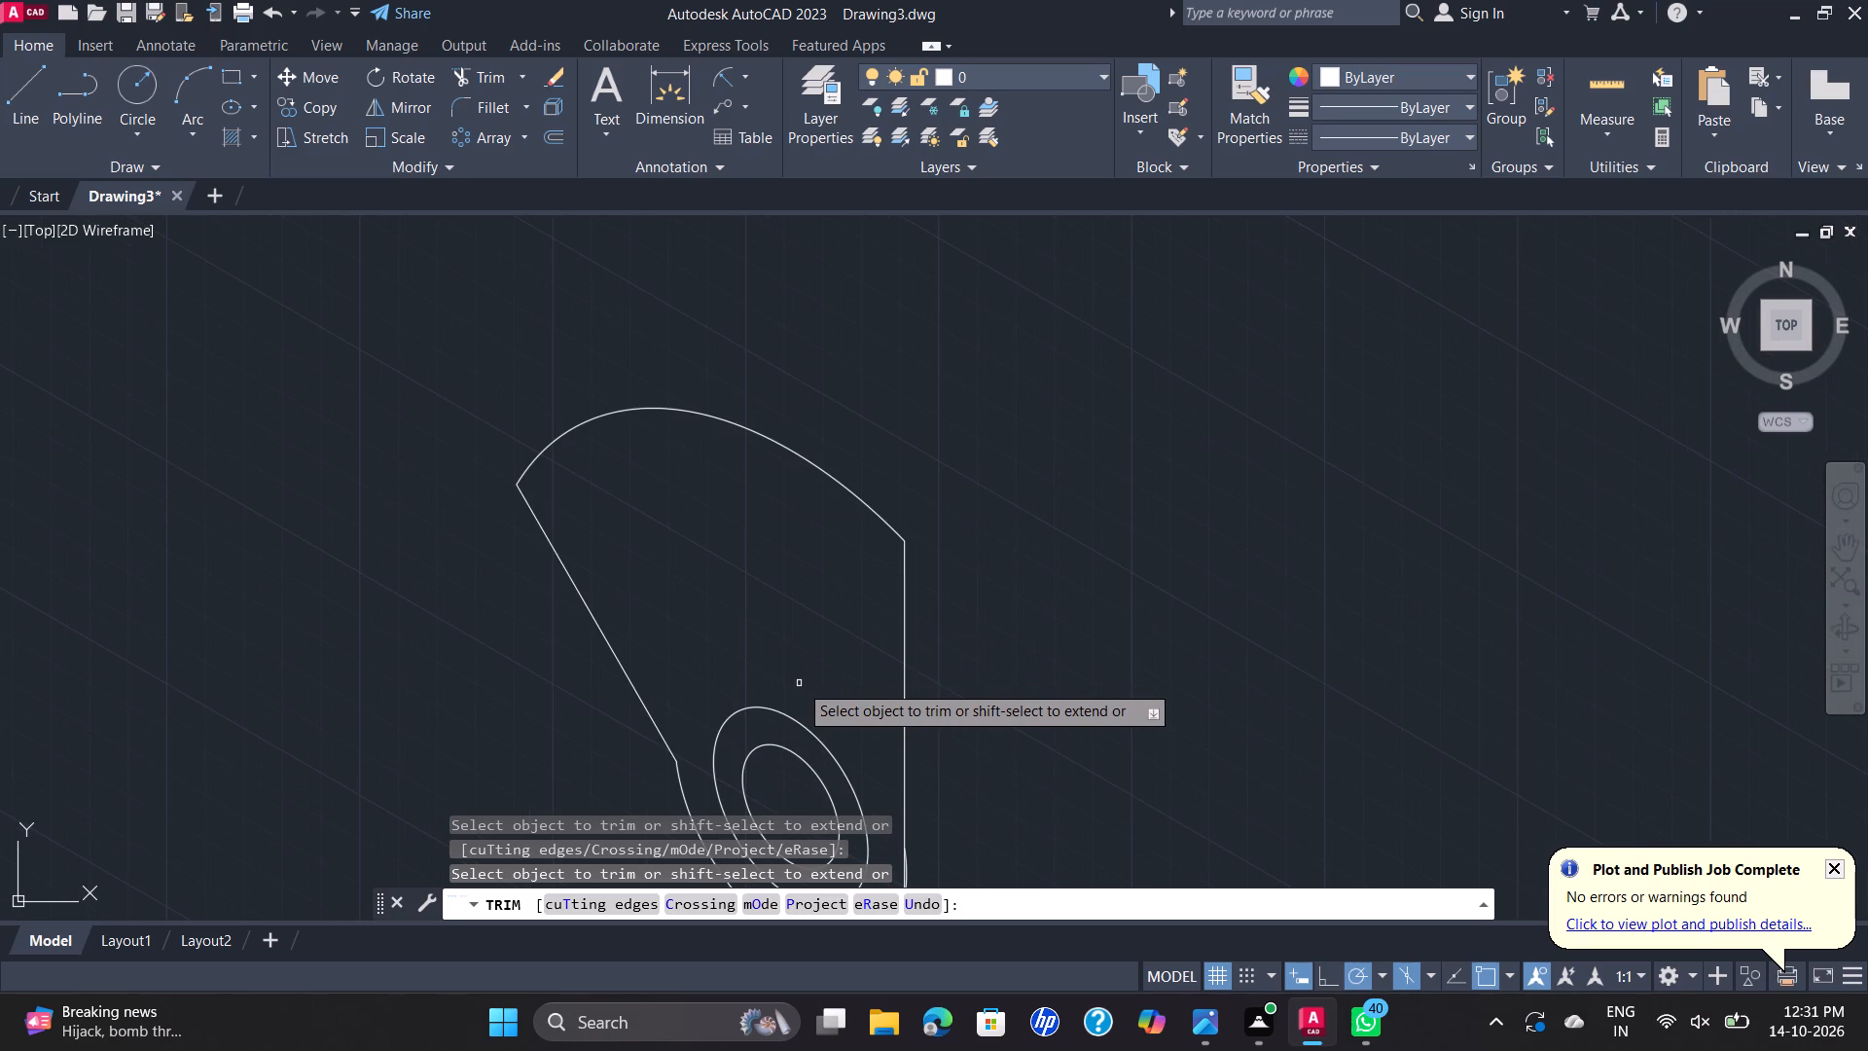
pyautogui.scroll(1, 802, 662)
pyautogui.scroll(-1, 802, 662)
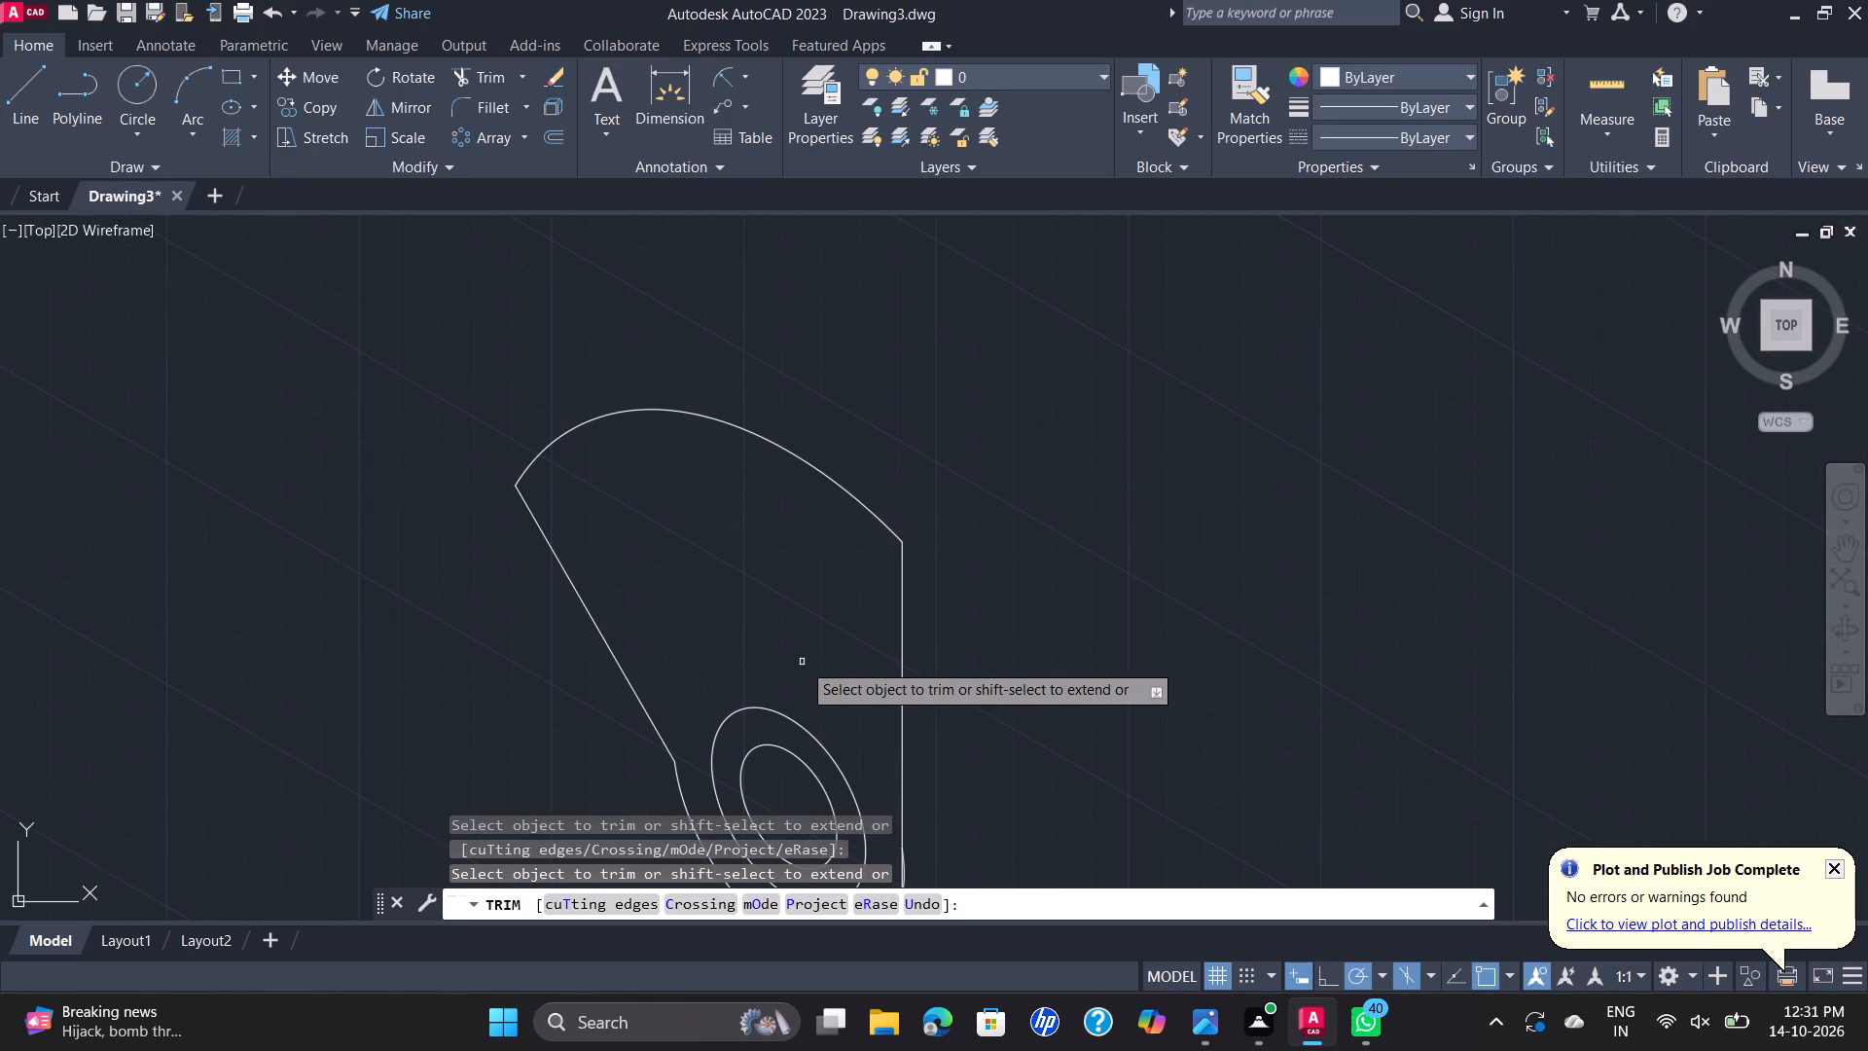
pyautogui.moveTo(800, 661); pyautogui.dragTo(854, 601, button='middle')
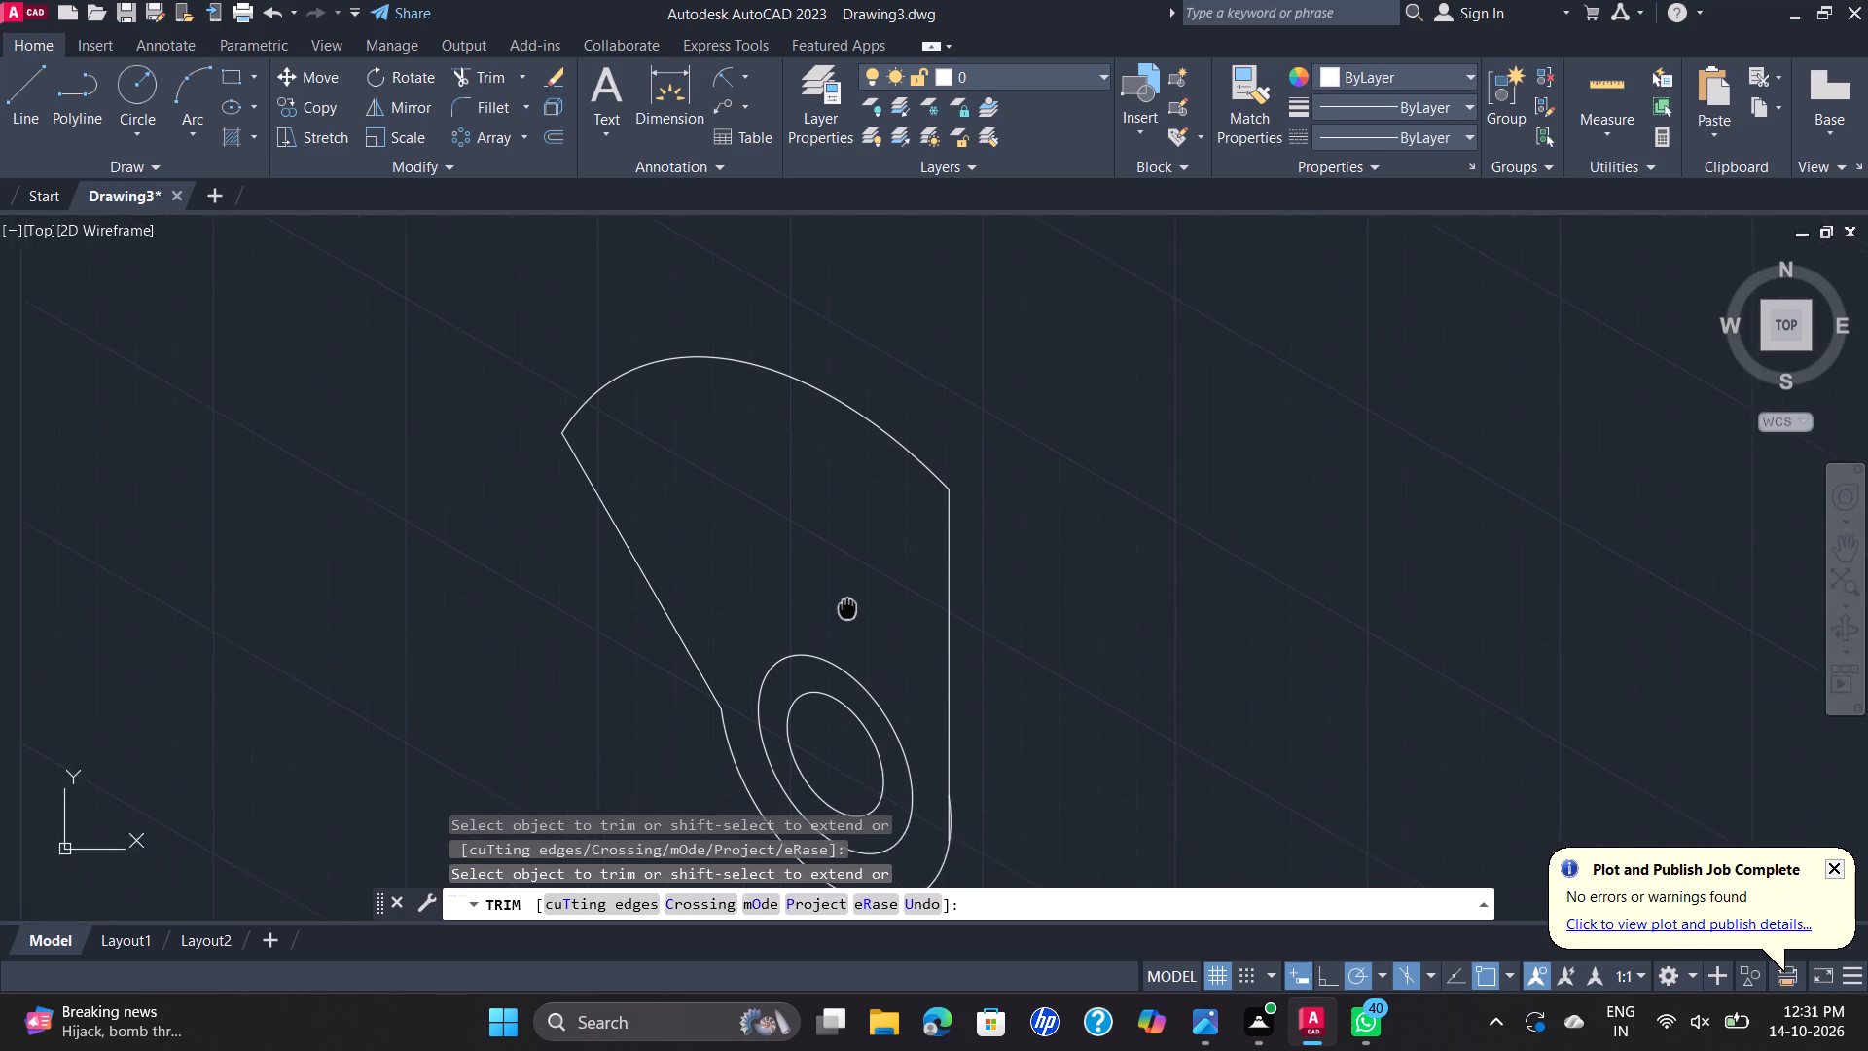
pyautogui.moveTo(854, 601); pyautogui.dragTo(882, 568, button='middle')
pyautogui.scroll(2, 979, 783)
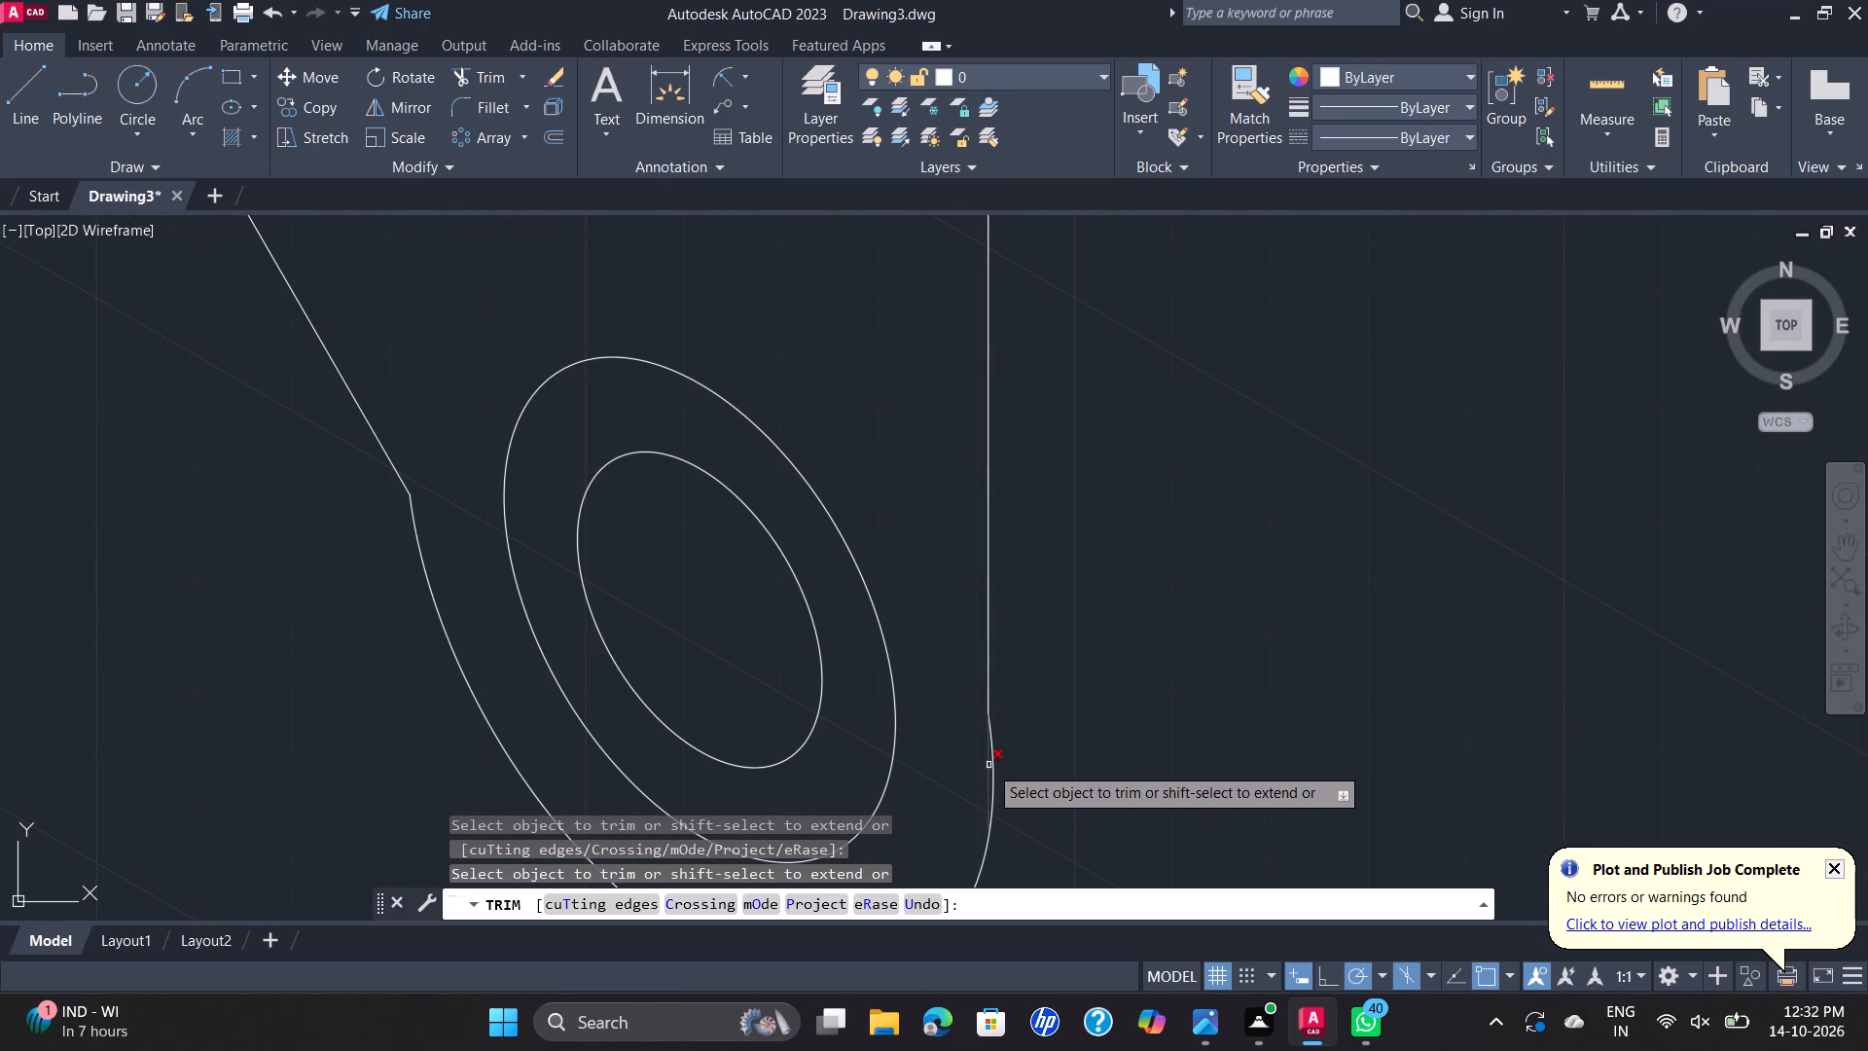
pyautogui.click(988, 765)
pyautogui.scroll(-3, 1042, 723)
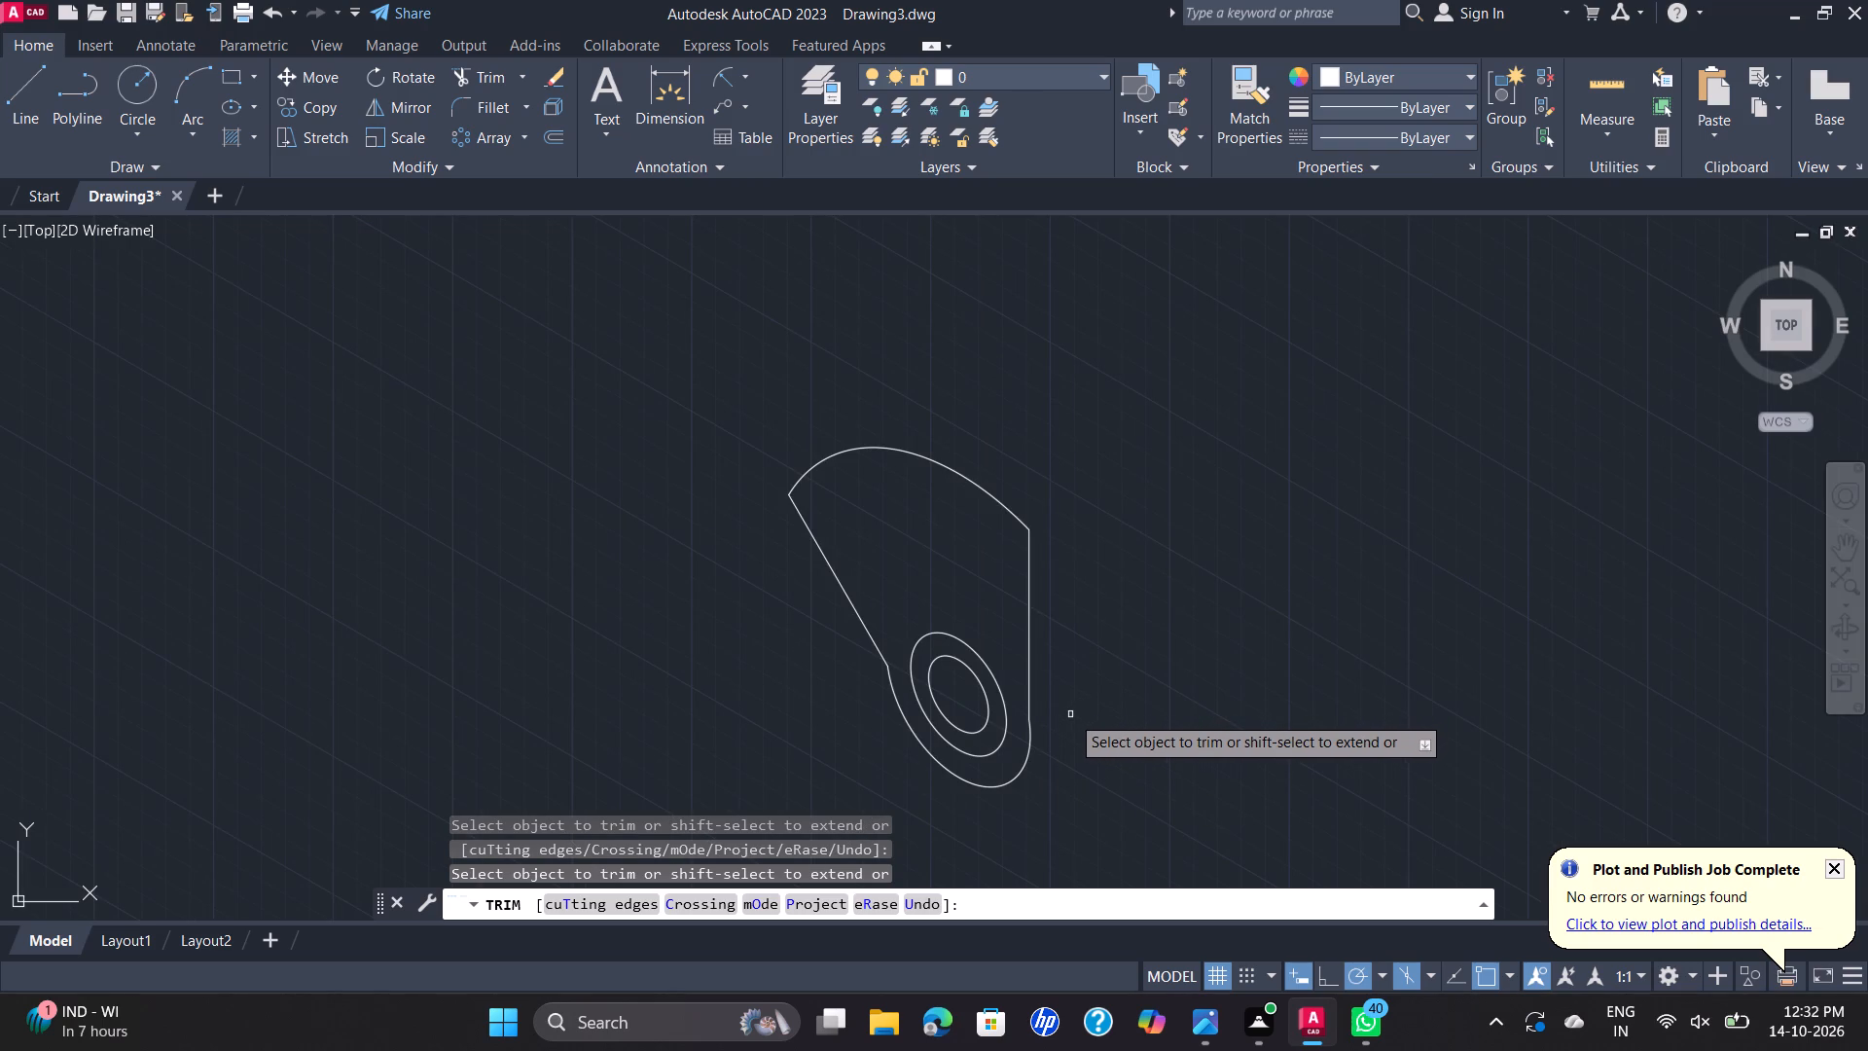
pyautogui.scroll(2, 1045, 650)
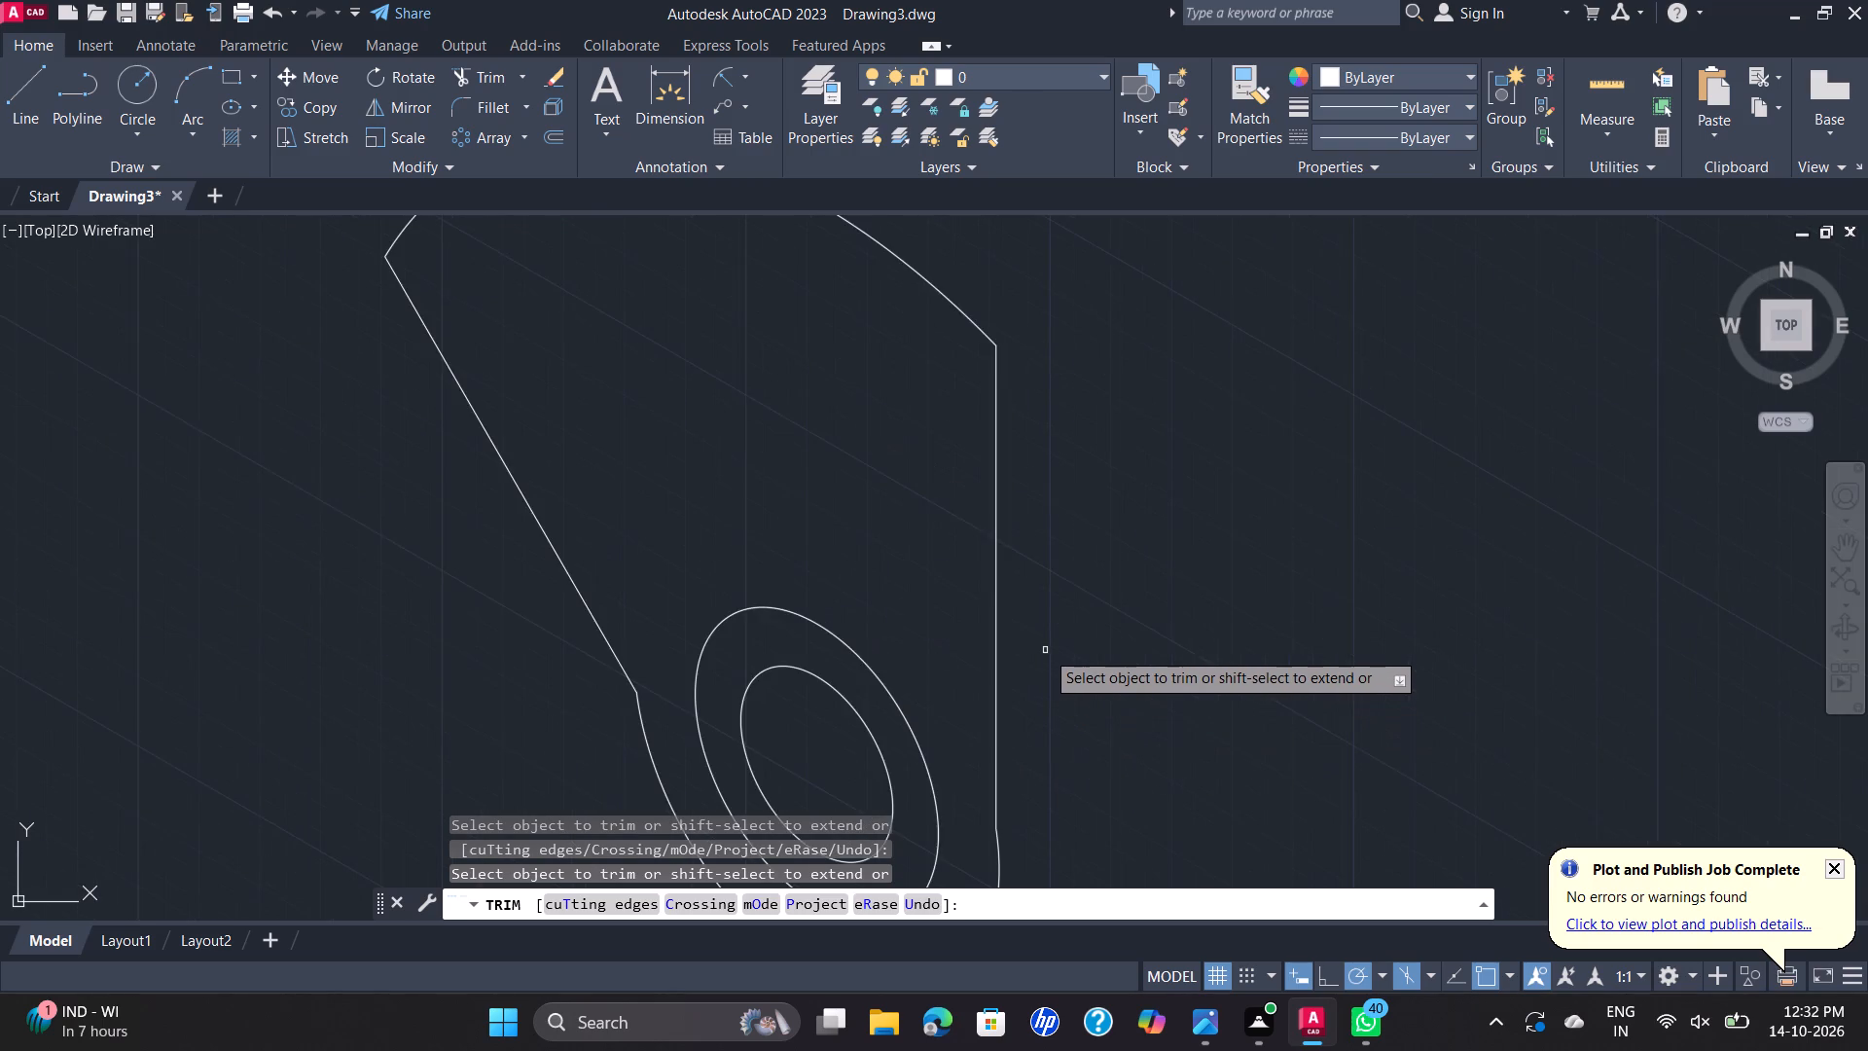
pyautogui.scroll(-2, 1045, 650)
pyautogui.click(1679, 472)
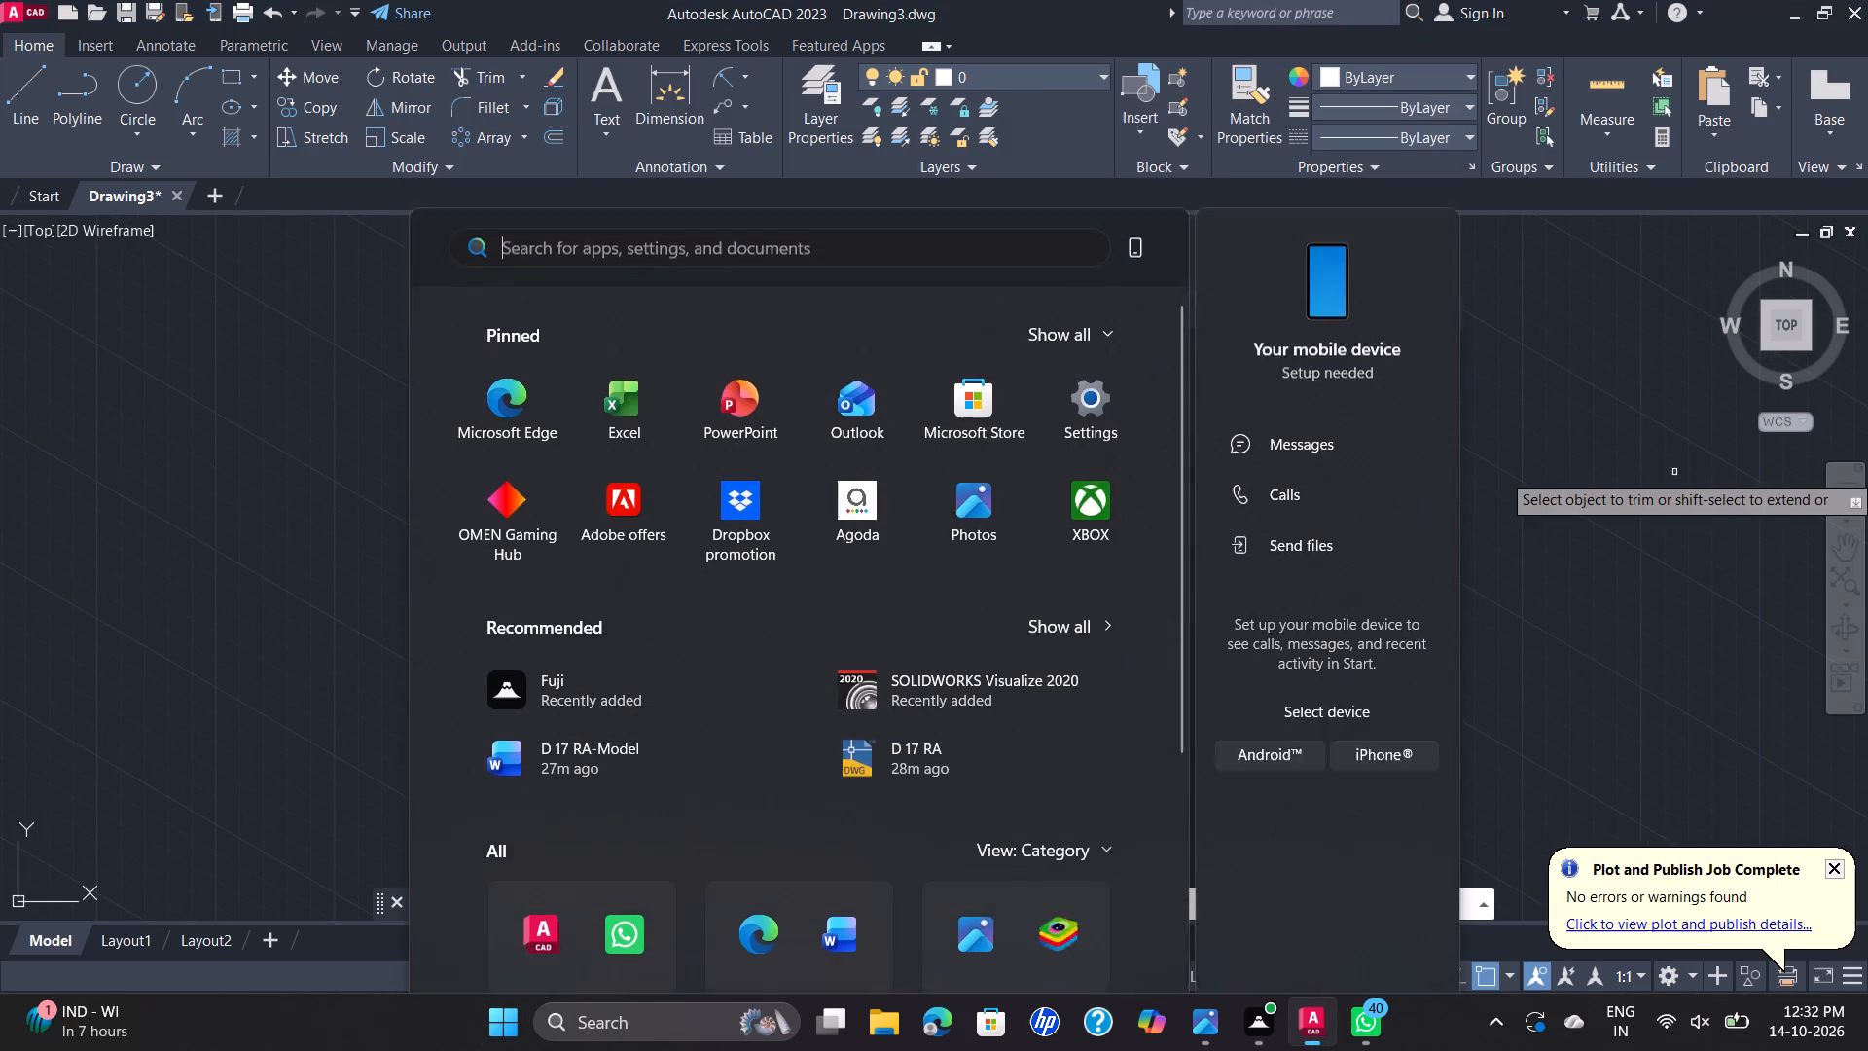
pyautogui.press('`')
pyautogui.press('Escape')
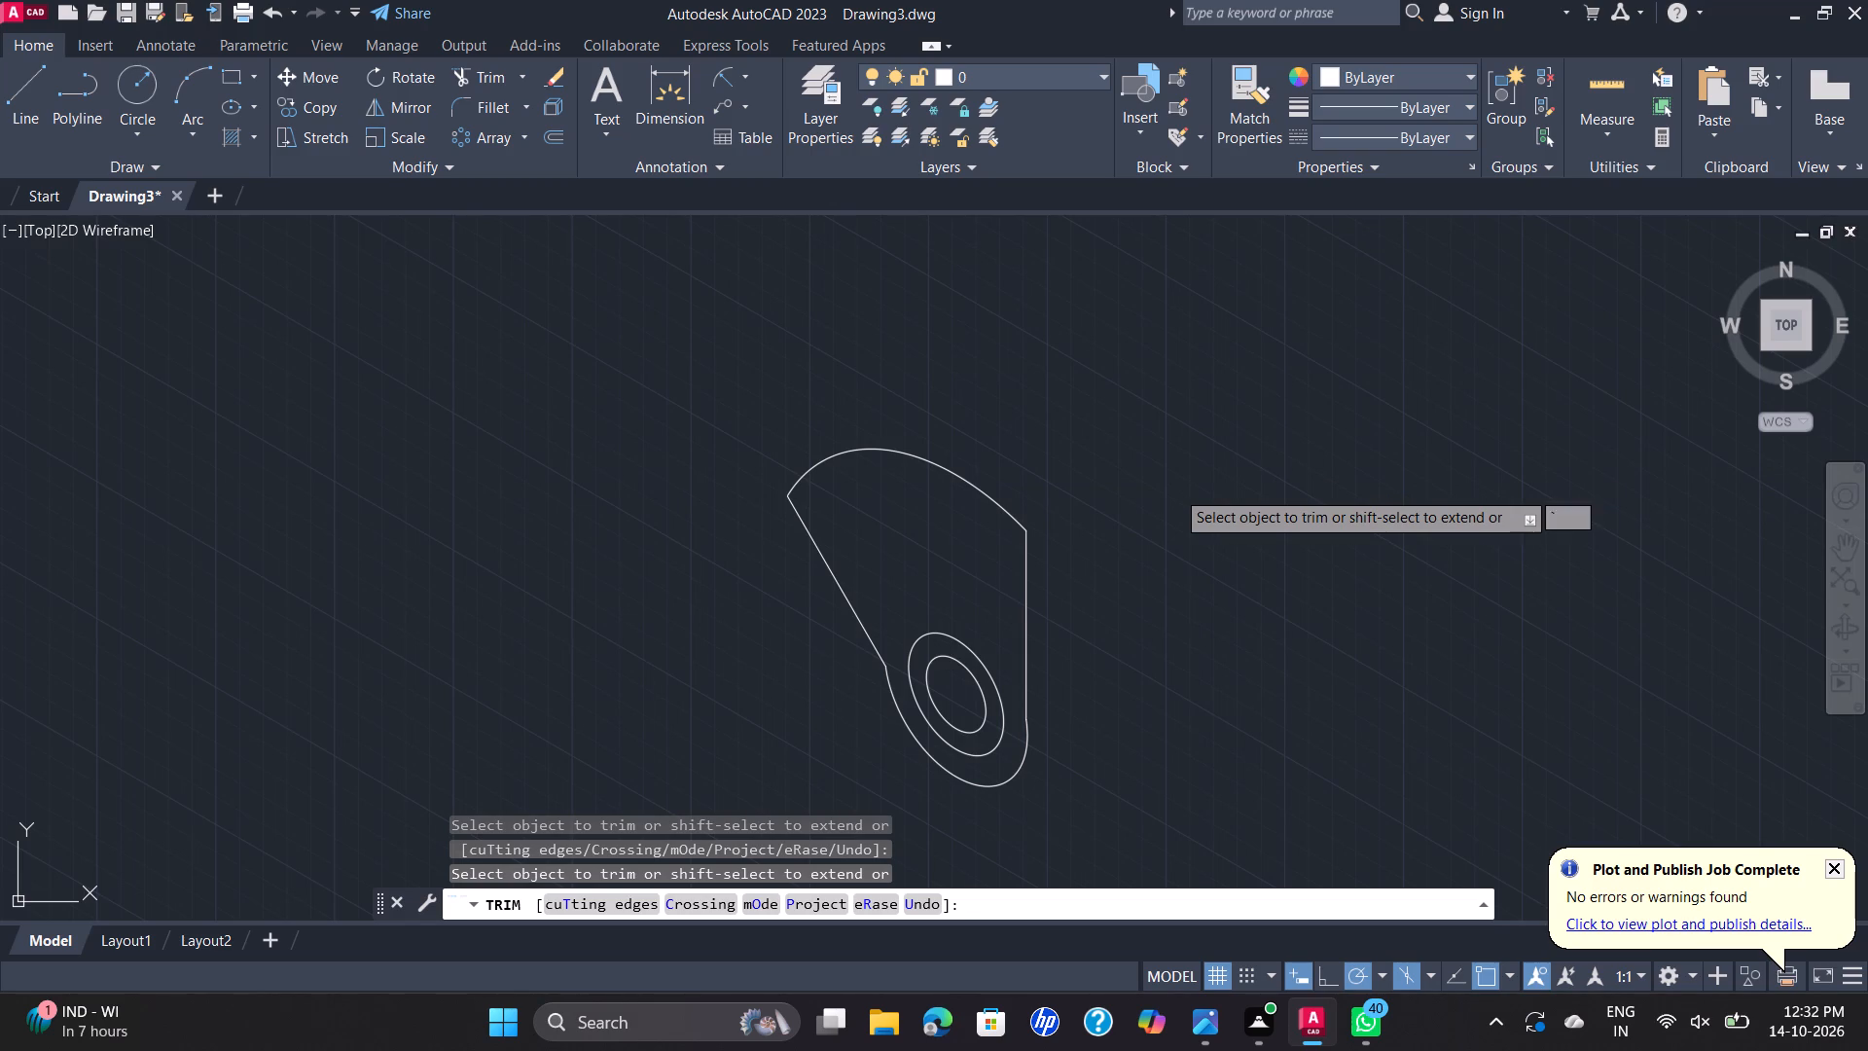
# Join the vertical line, the 120° line, the radius-30 arc and the radius-80 arc into one closed outline.
pyautogui.click(1027, 638)
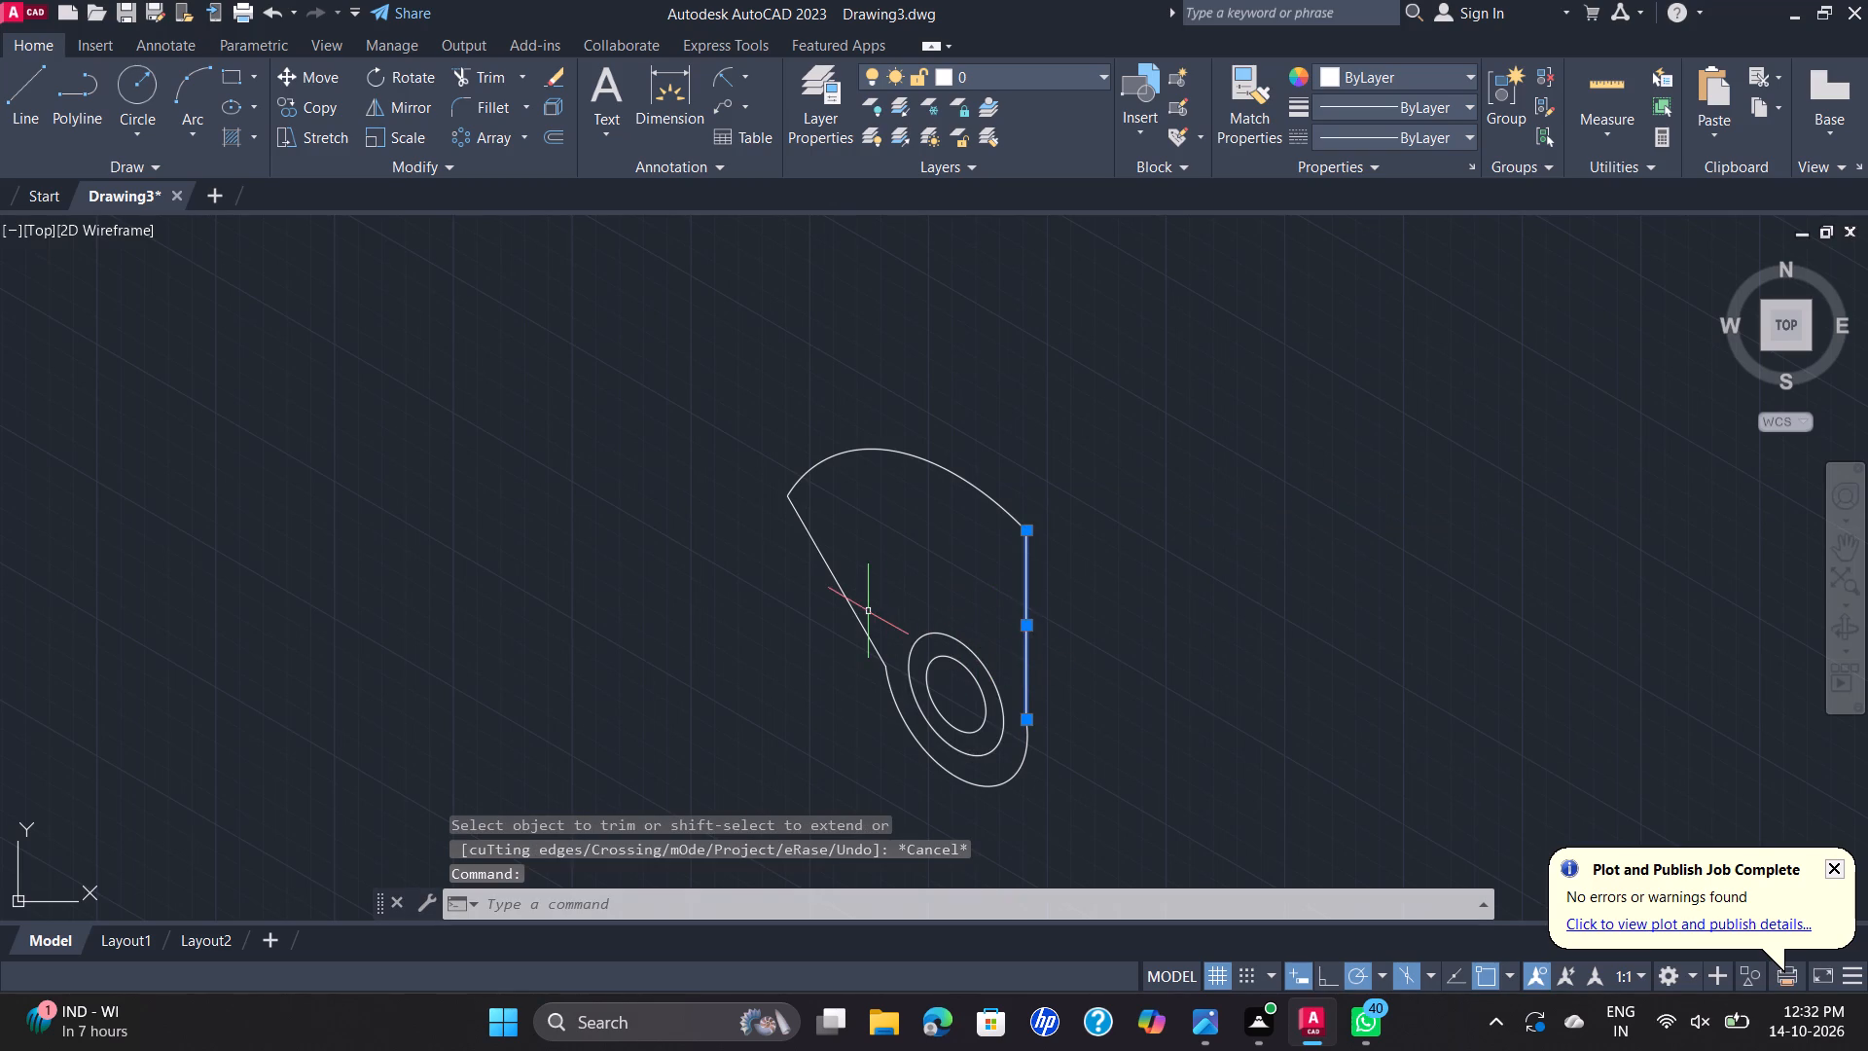
pyautogui.click(862, 621)
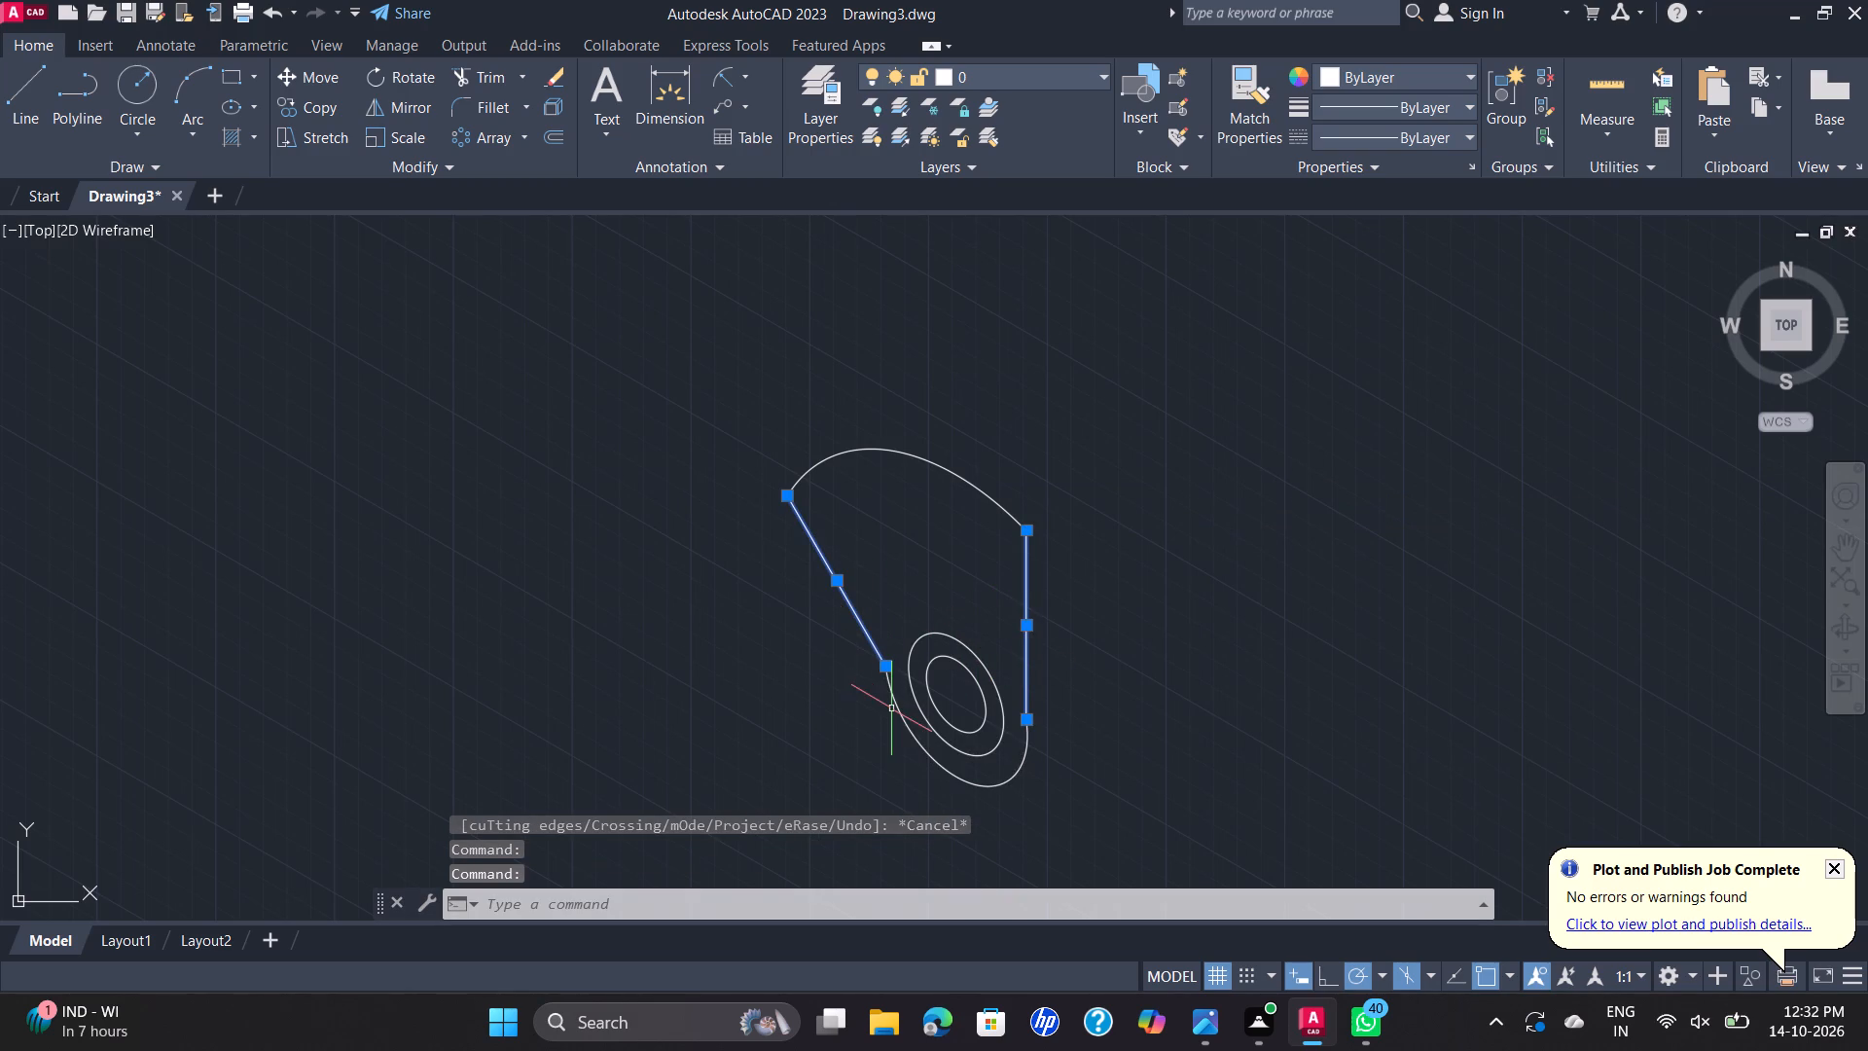
pyautogui.click(896, 708)
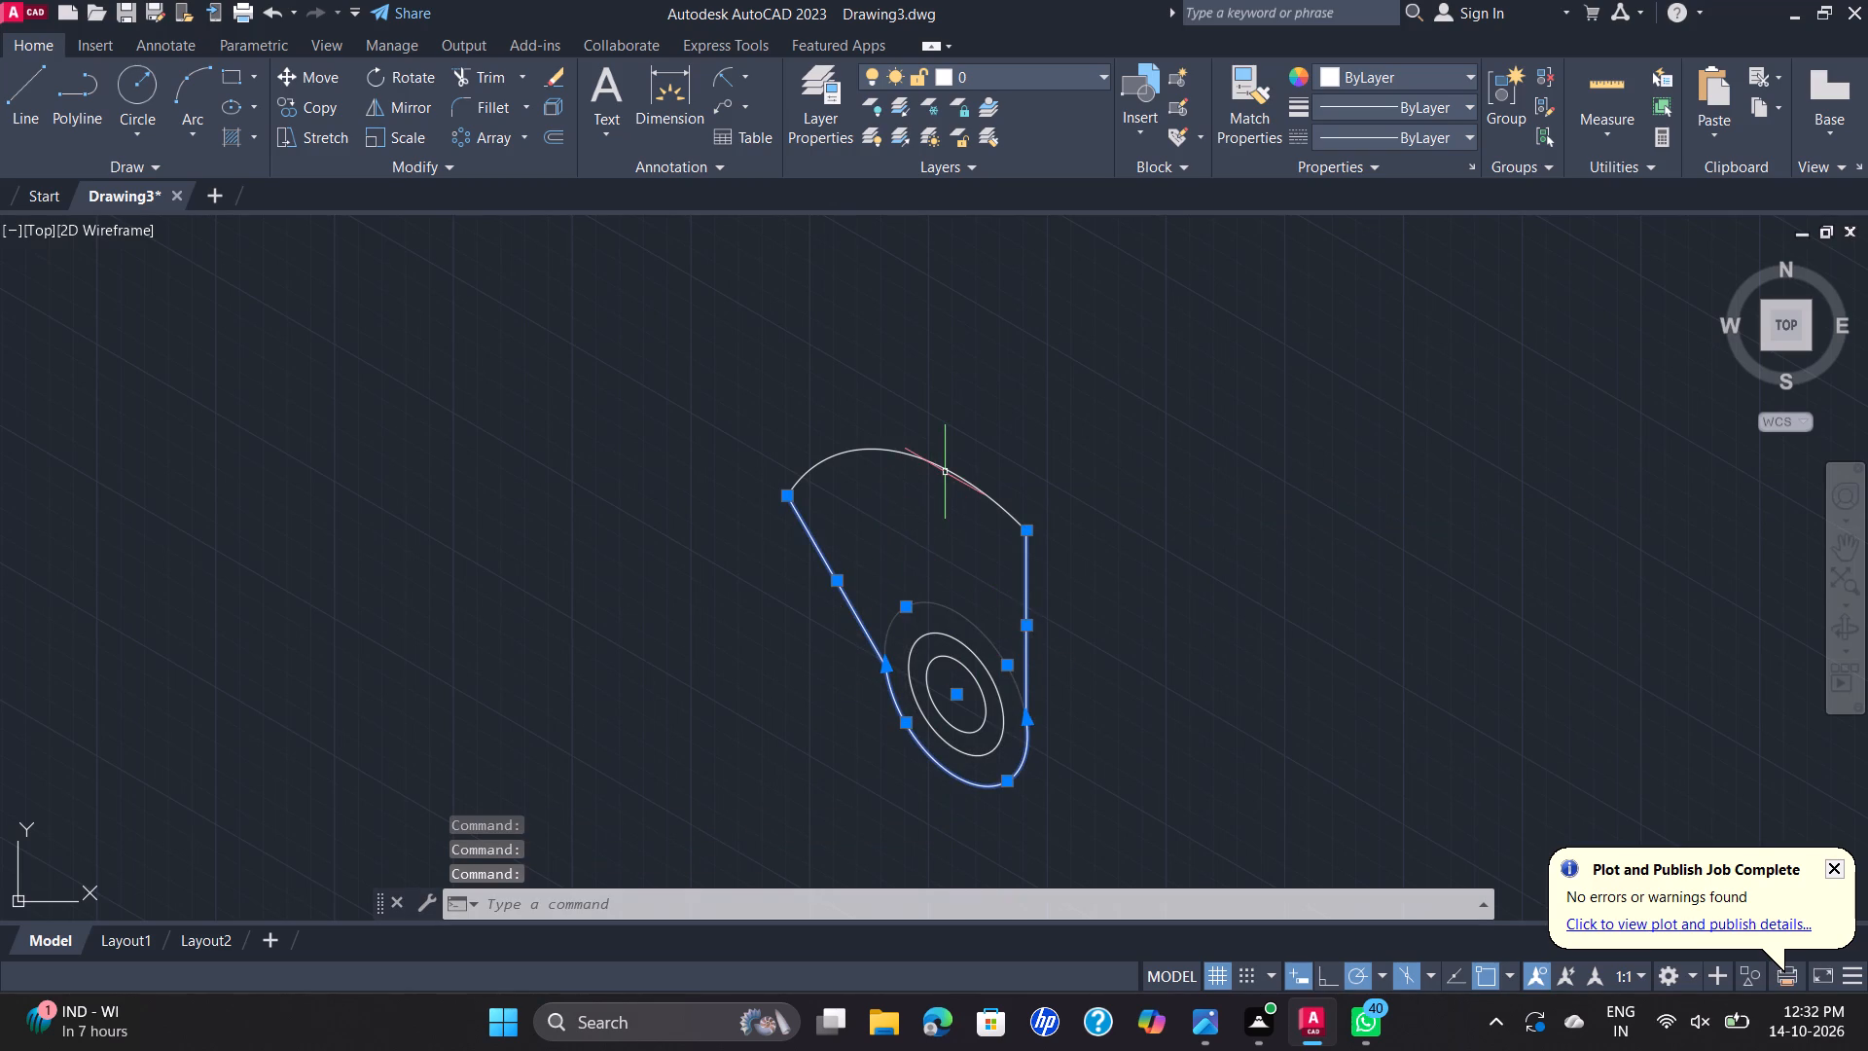
pyautogui.click(945, 472)
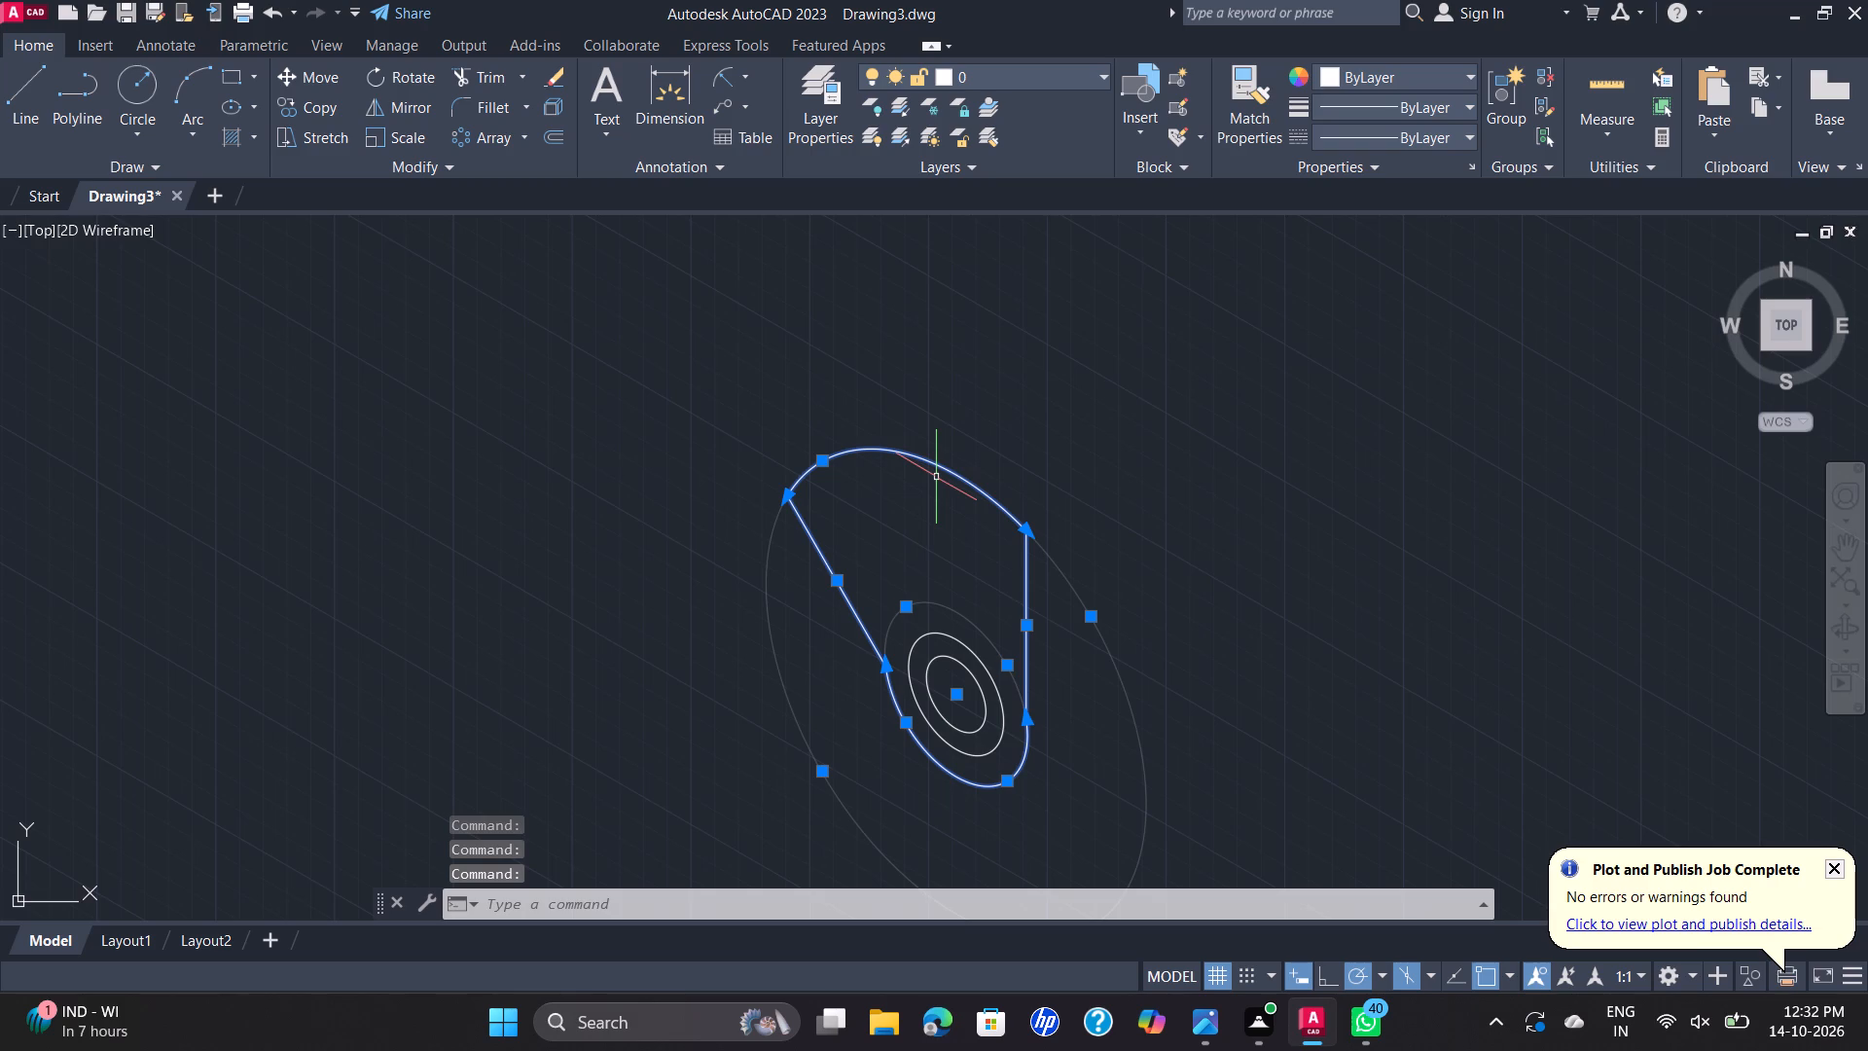
pyautogui.press('j')
pyautogui.press('Return')
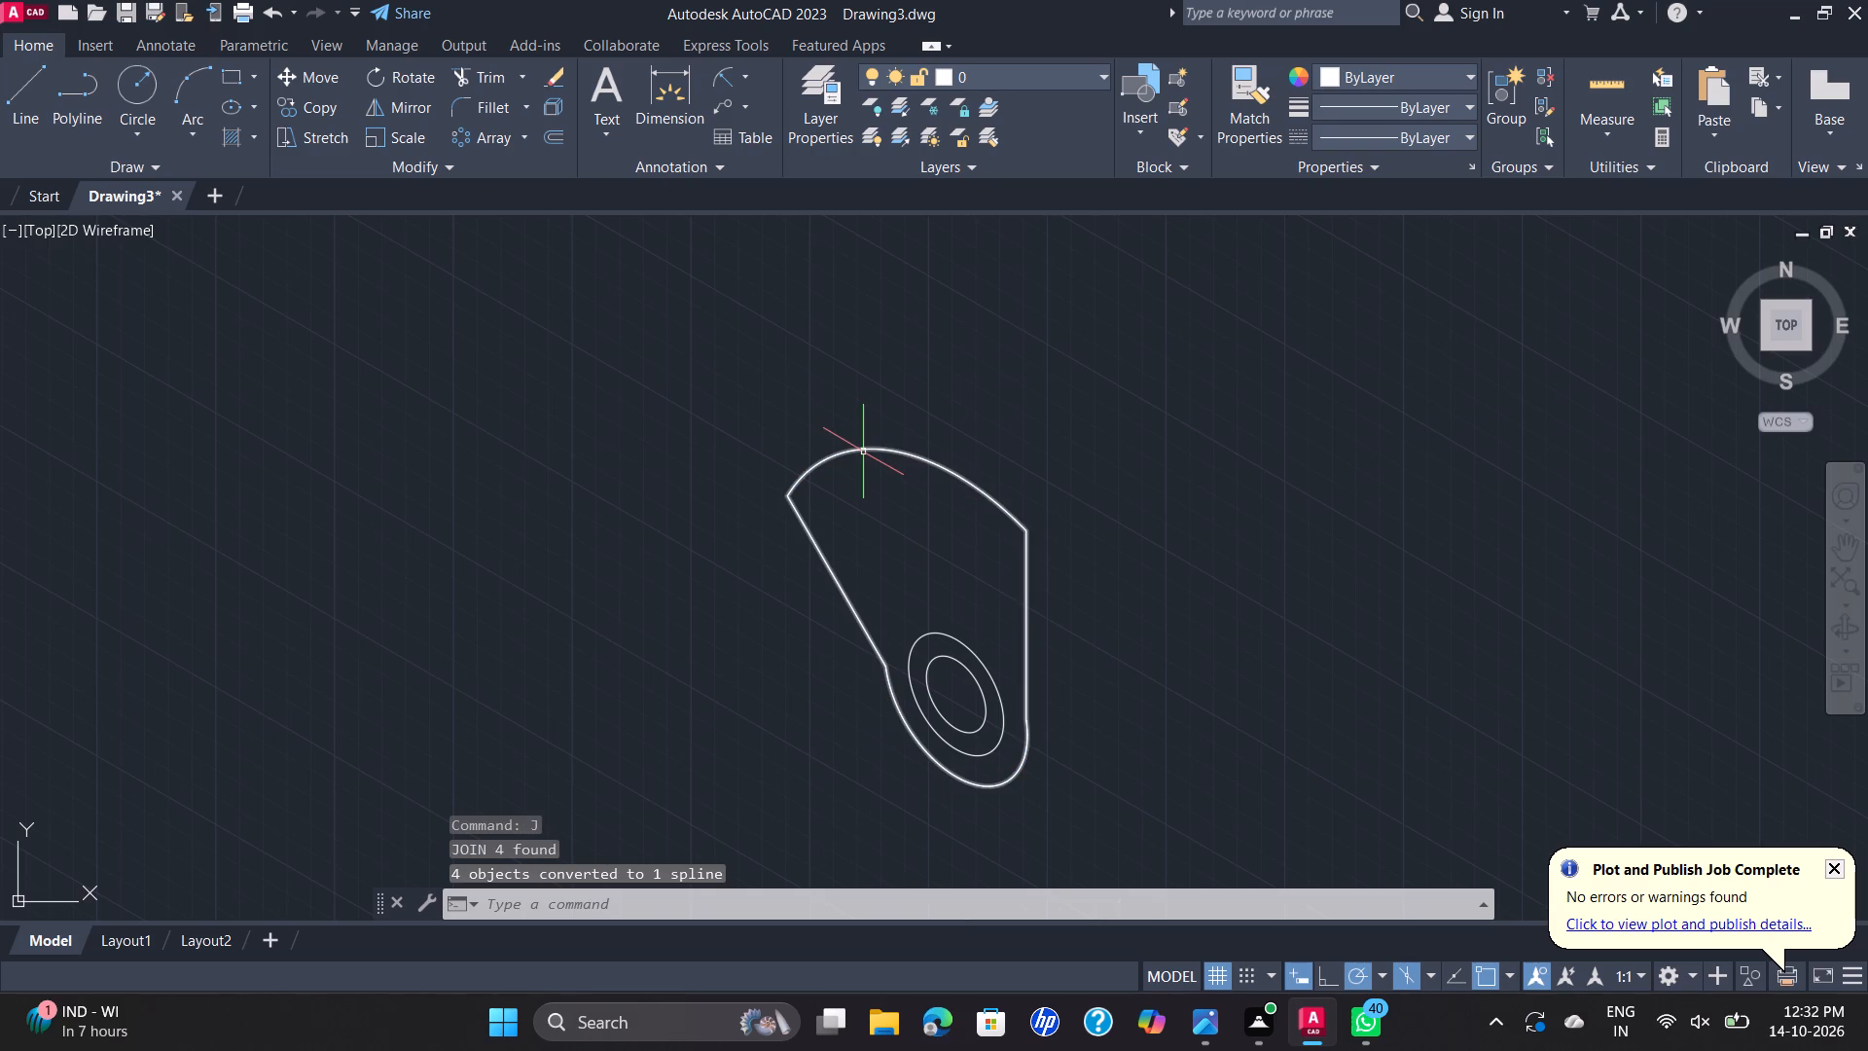
# Copy the joined outline from the vertical edge's top corner along the 30° direction at distances of 25 and 12.
pyautogui.click(1024, 746)
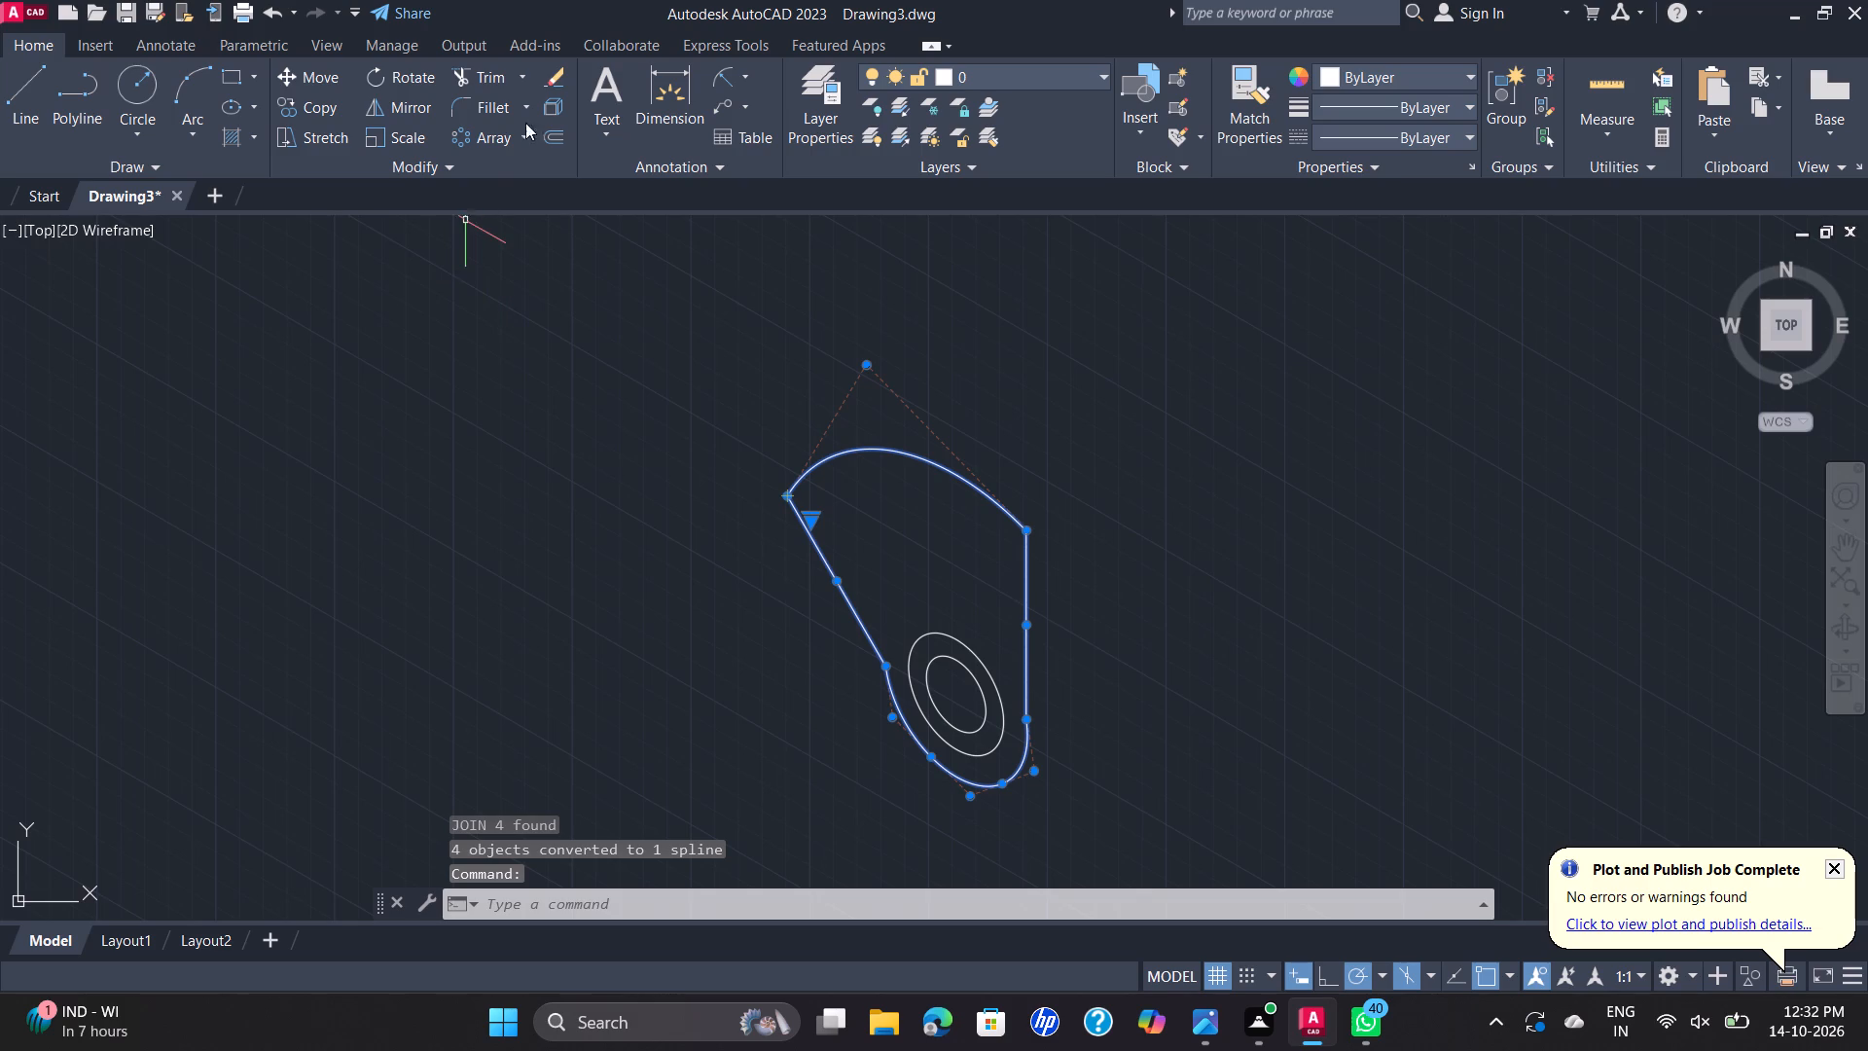
pyautogui.click(305, 108)
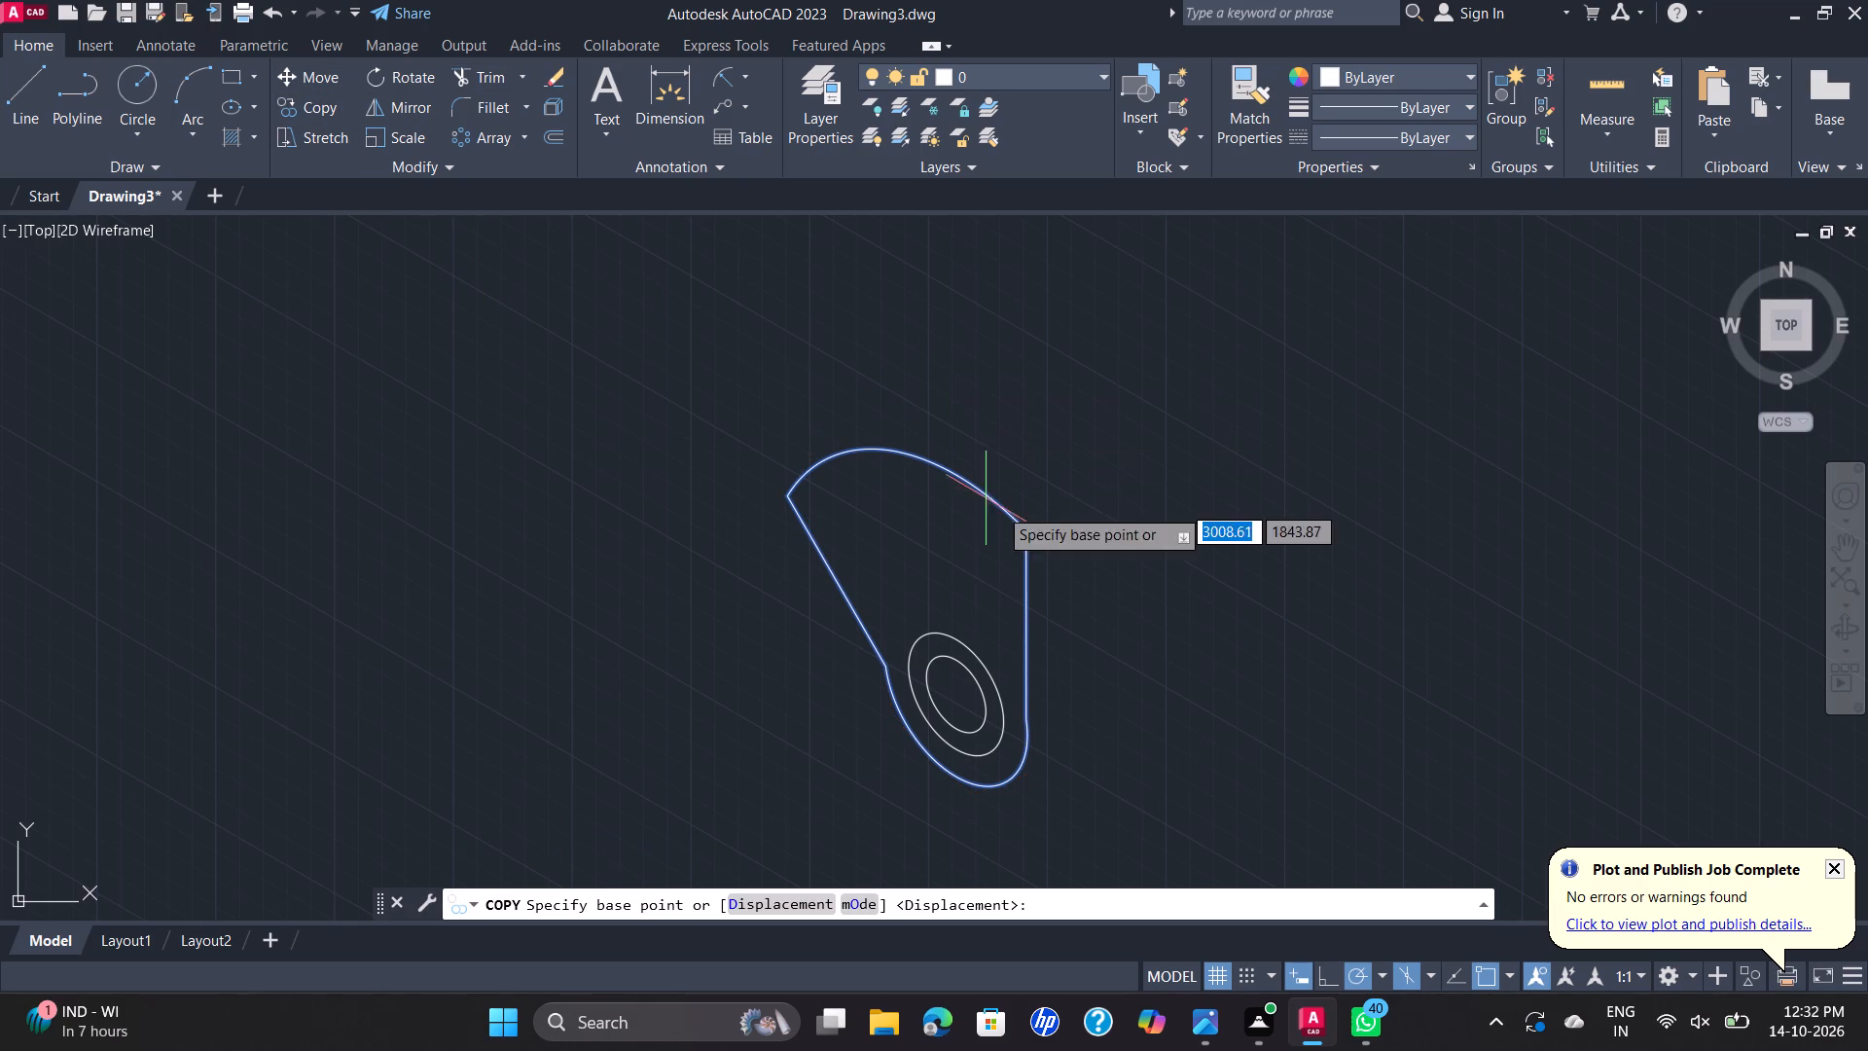
pyautogui.click(1024, 531)
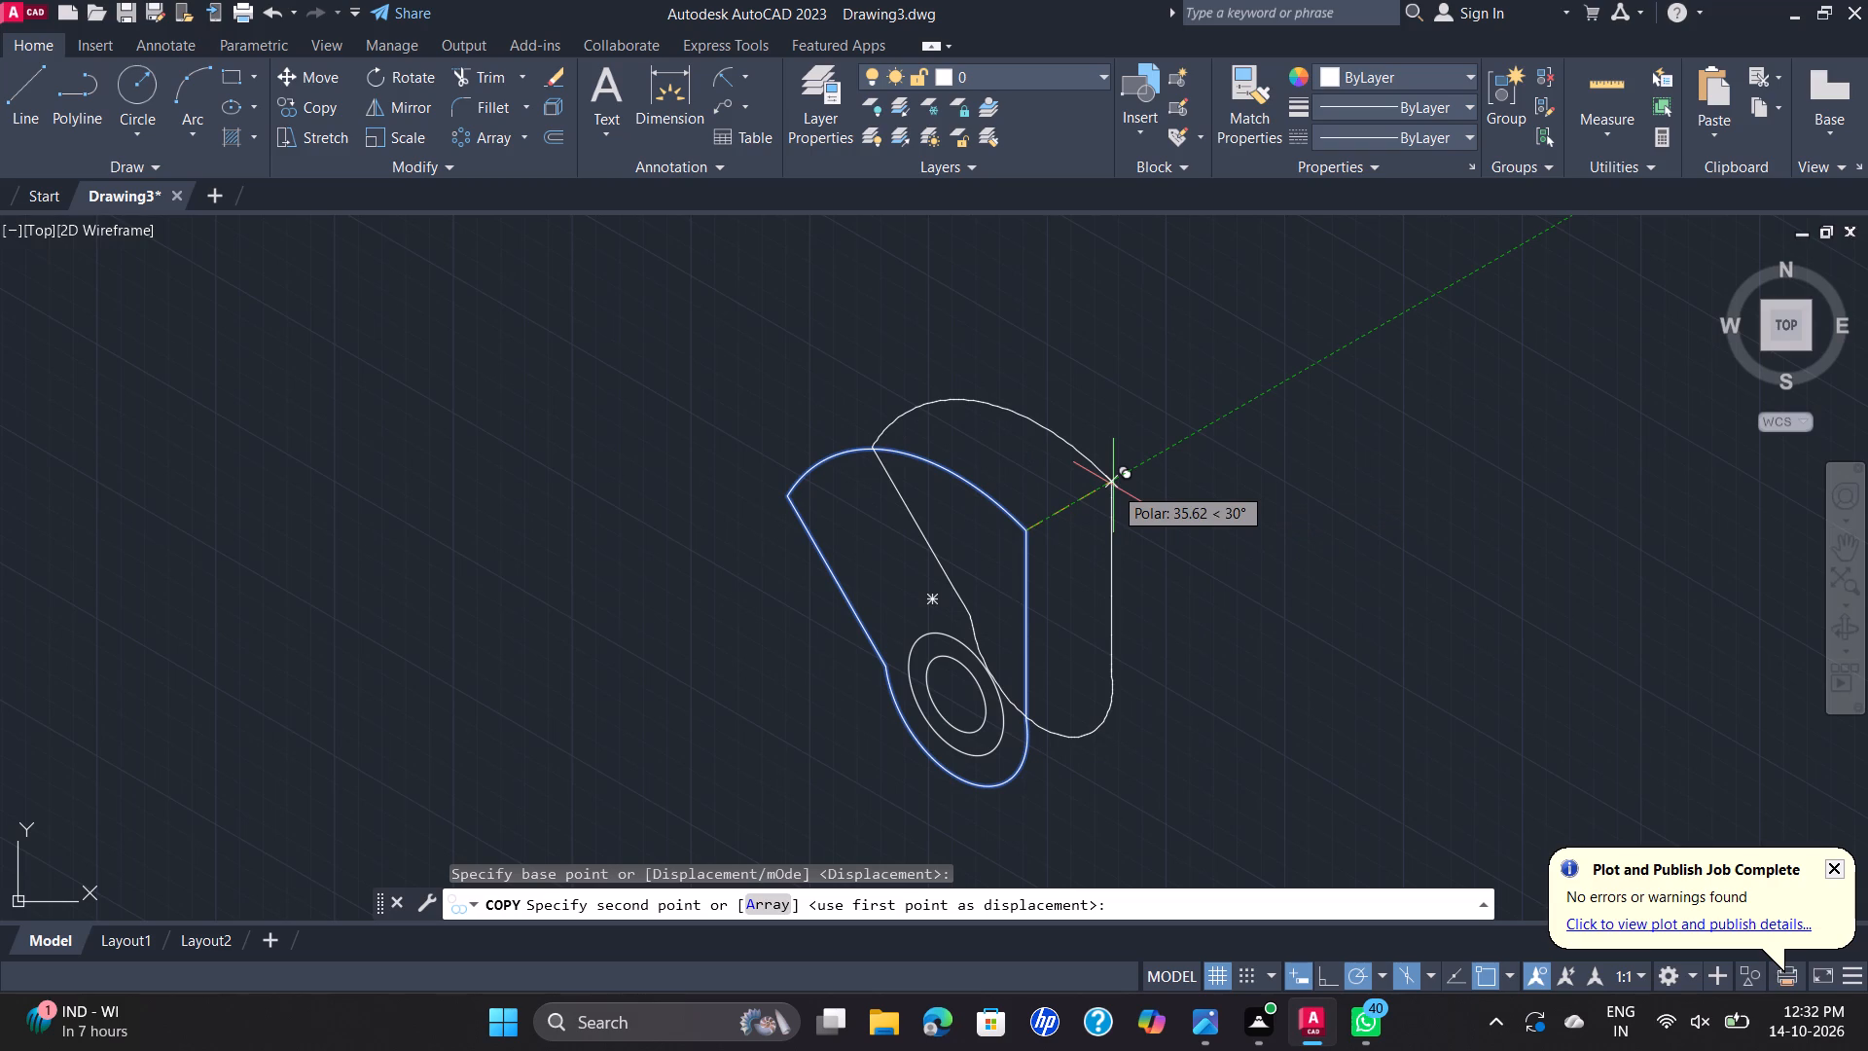
pyautogui.write('25')
pyautogui.press('Return')
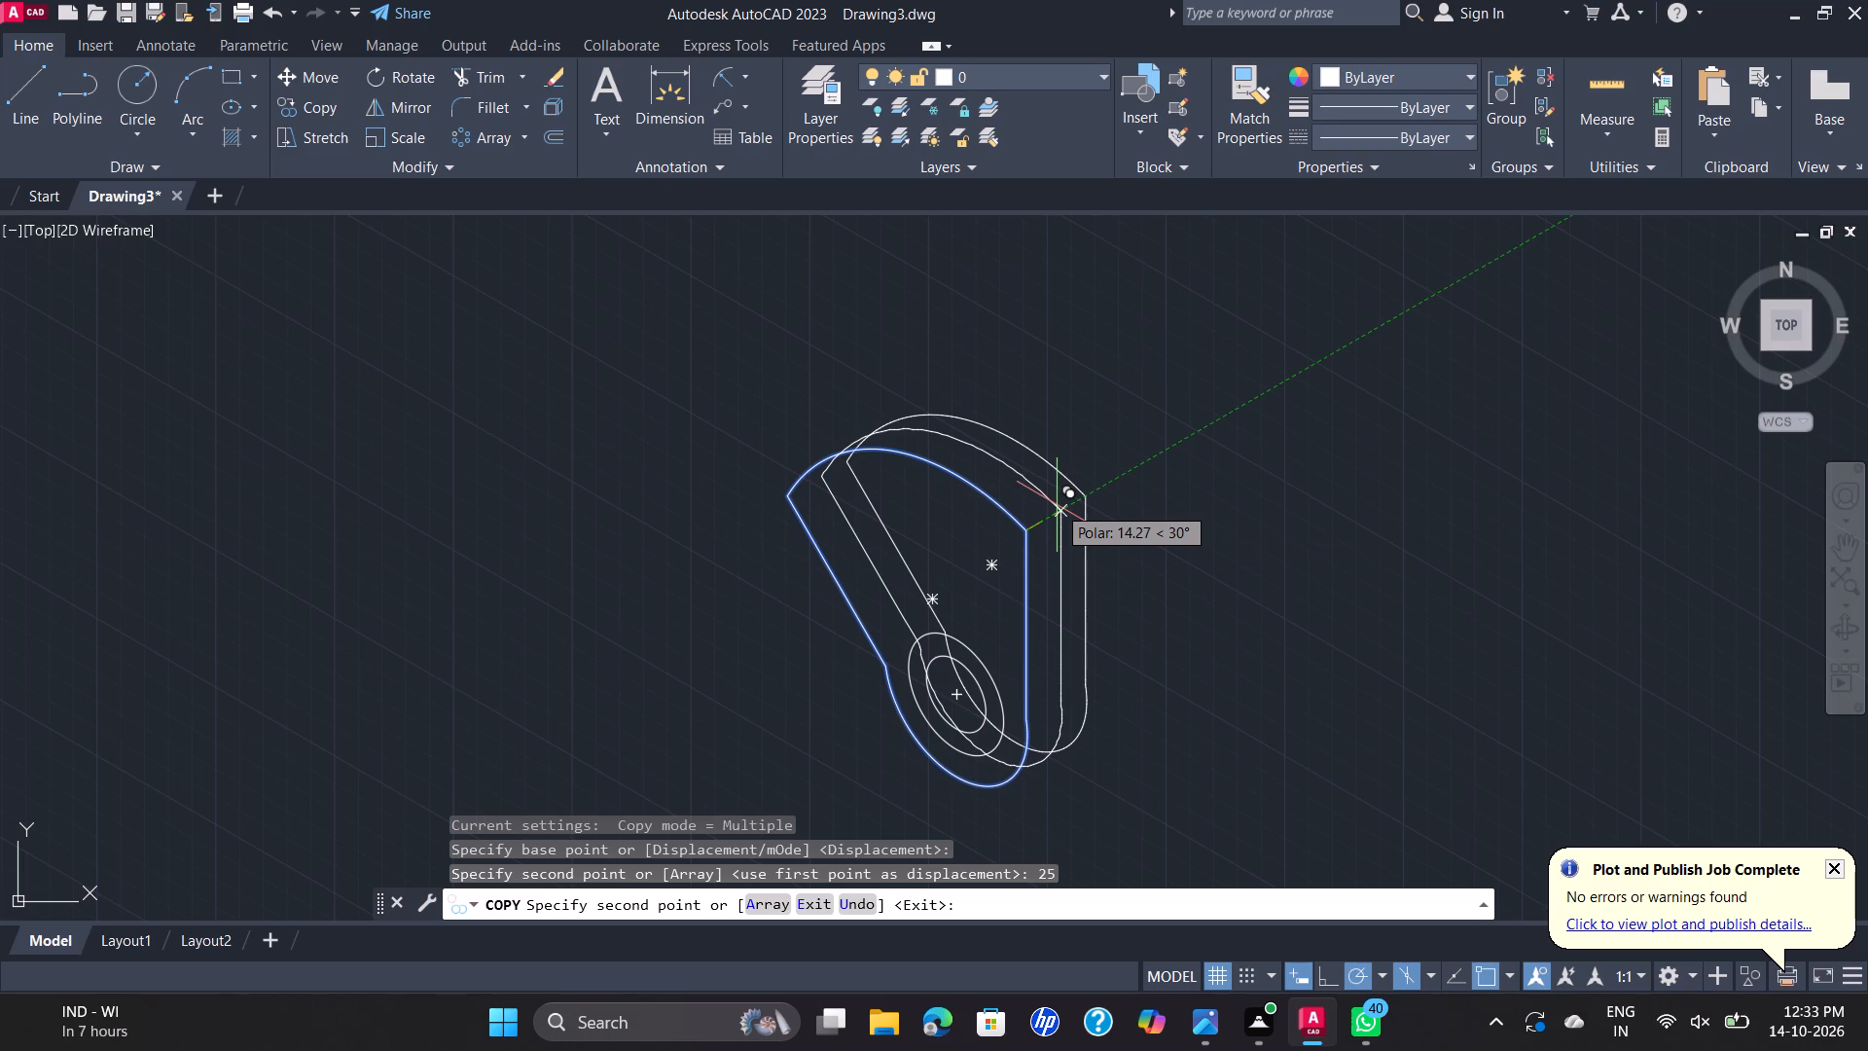
pyautogui.write('12')
pyautogui.press('Return')
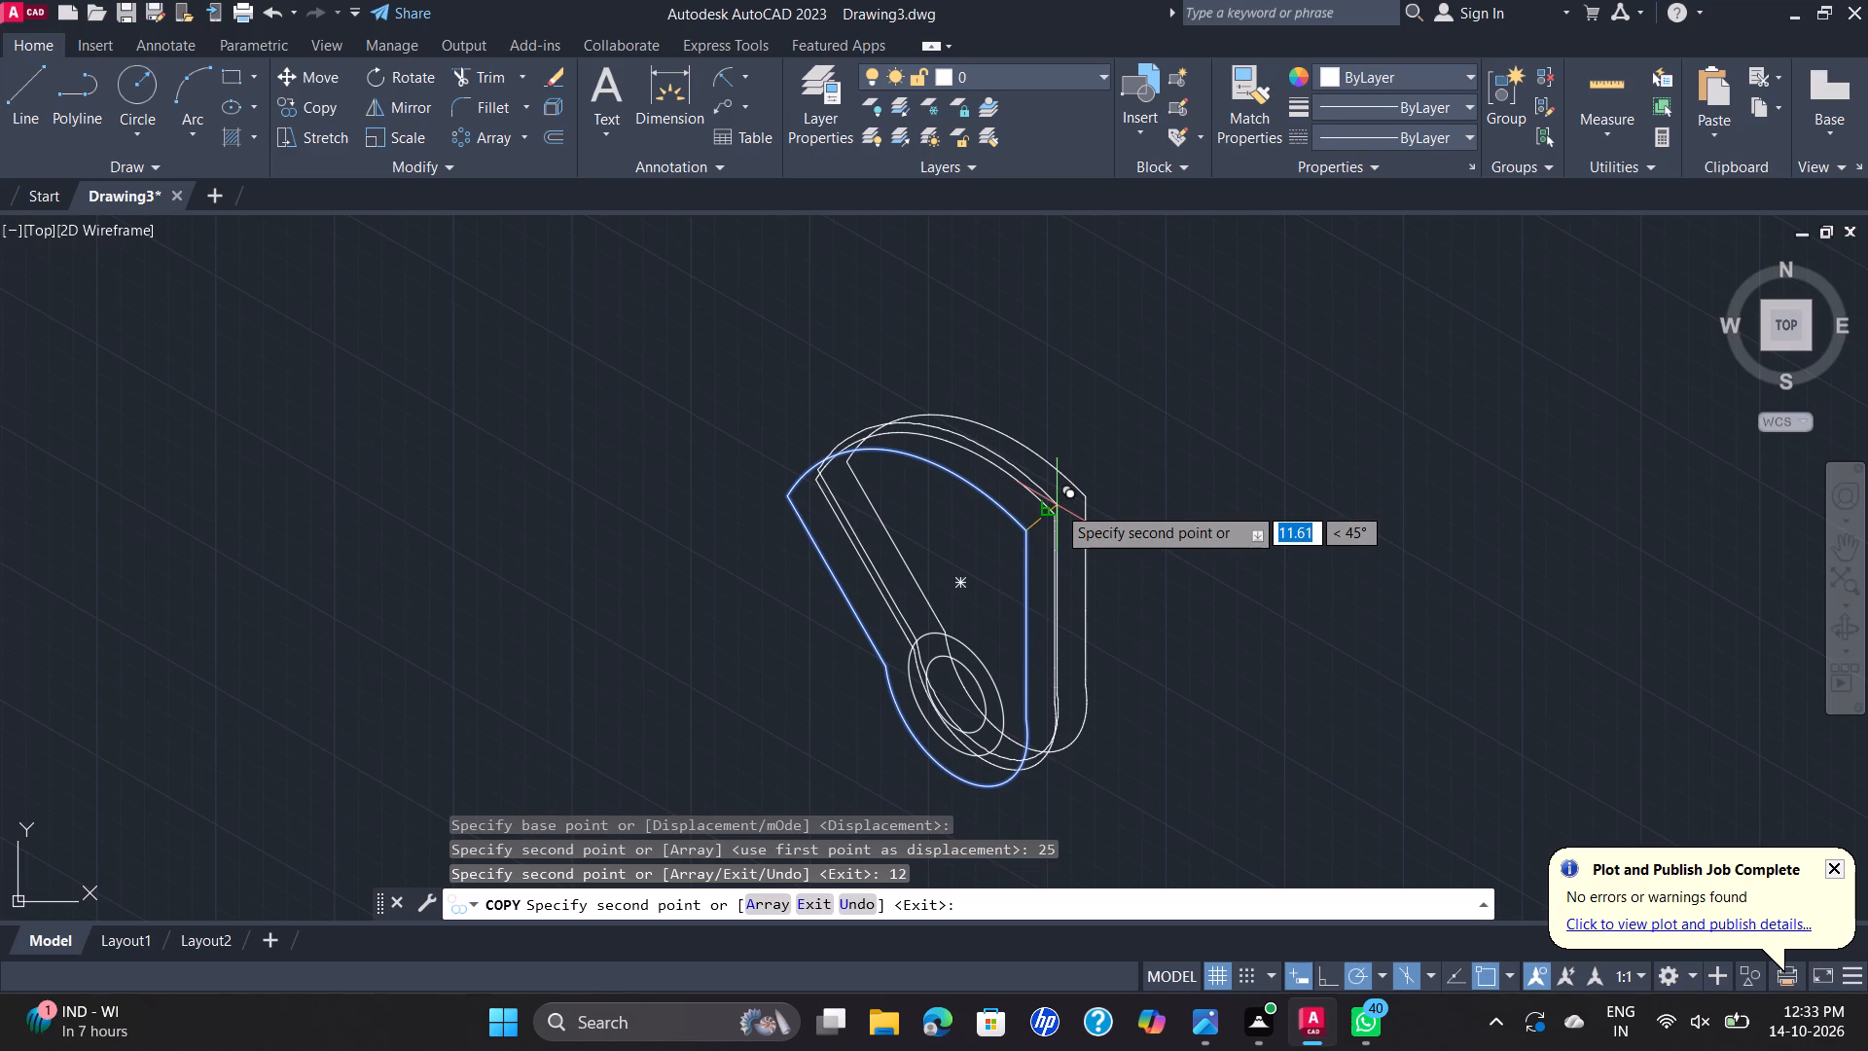
pyautogui.press('Escape')
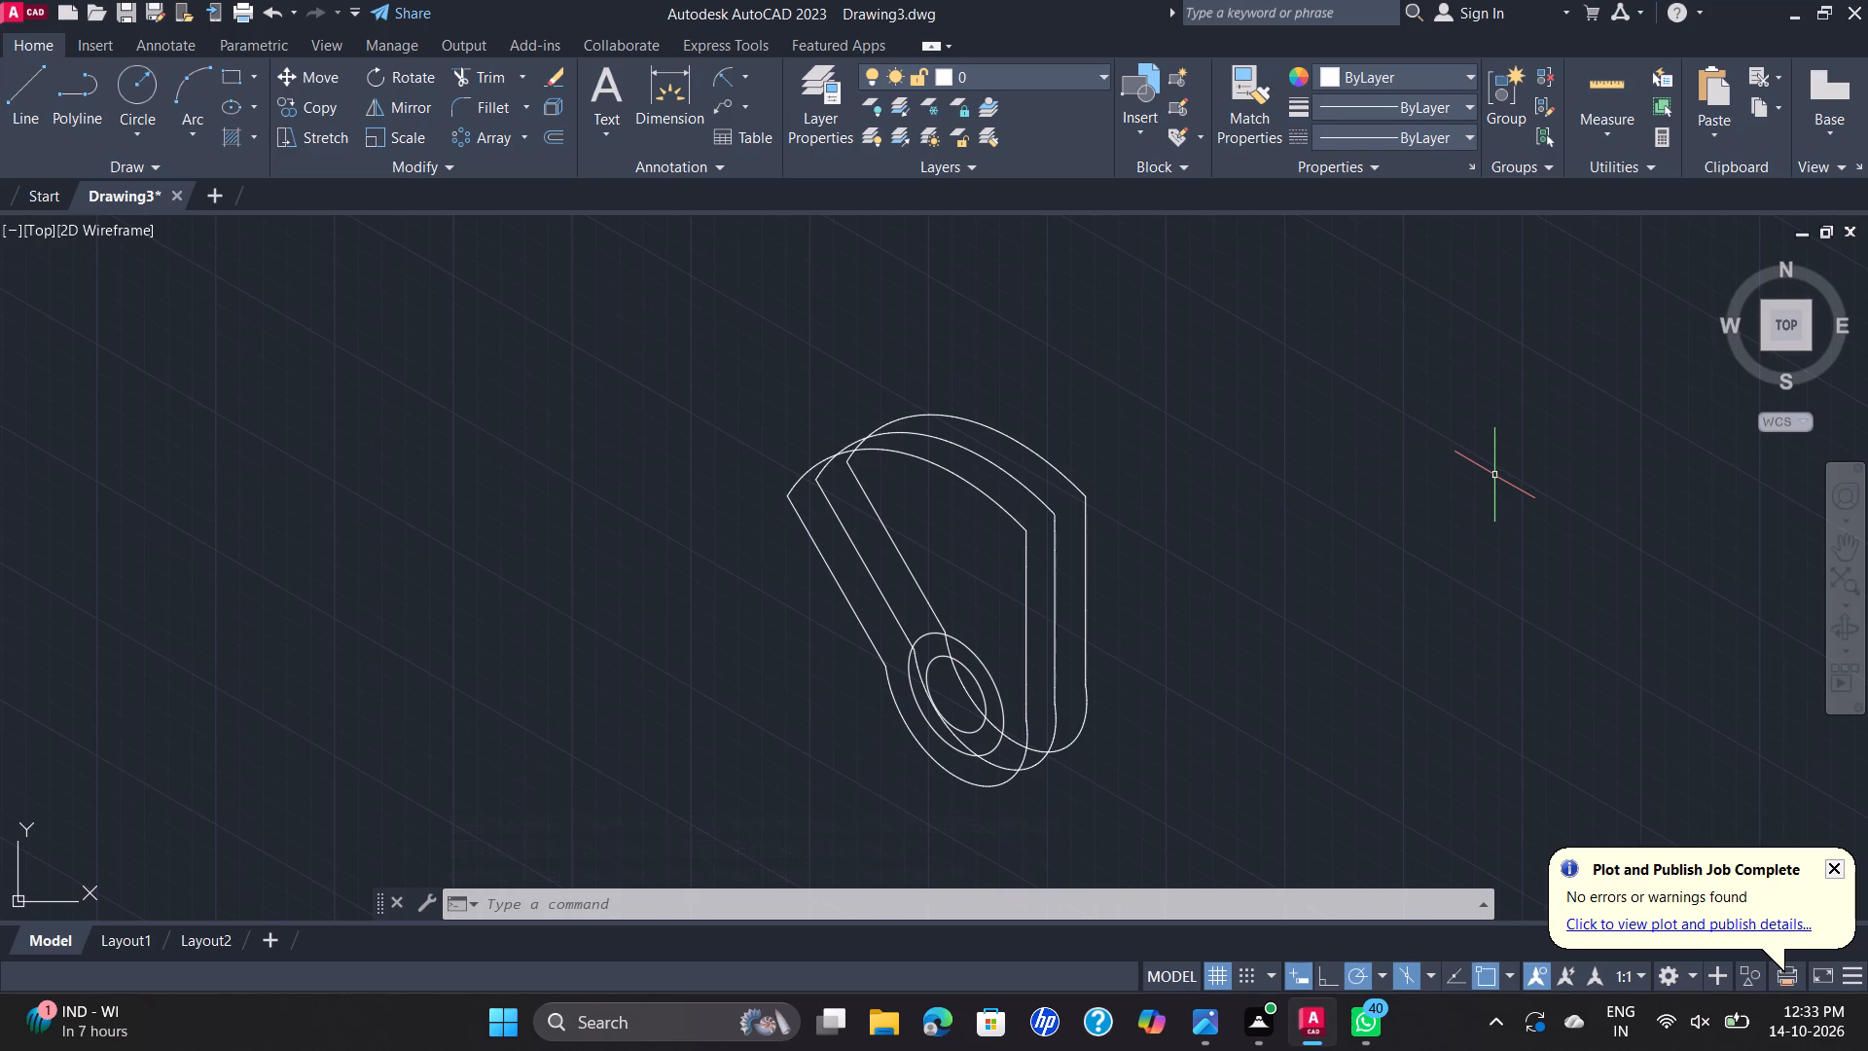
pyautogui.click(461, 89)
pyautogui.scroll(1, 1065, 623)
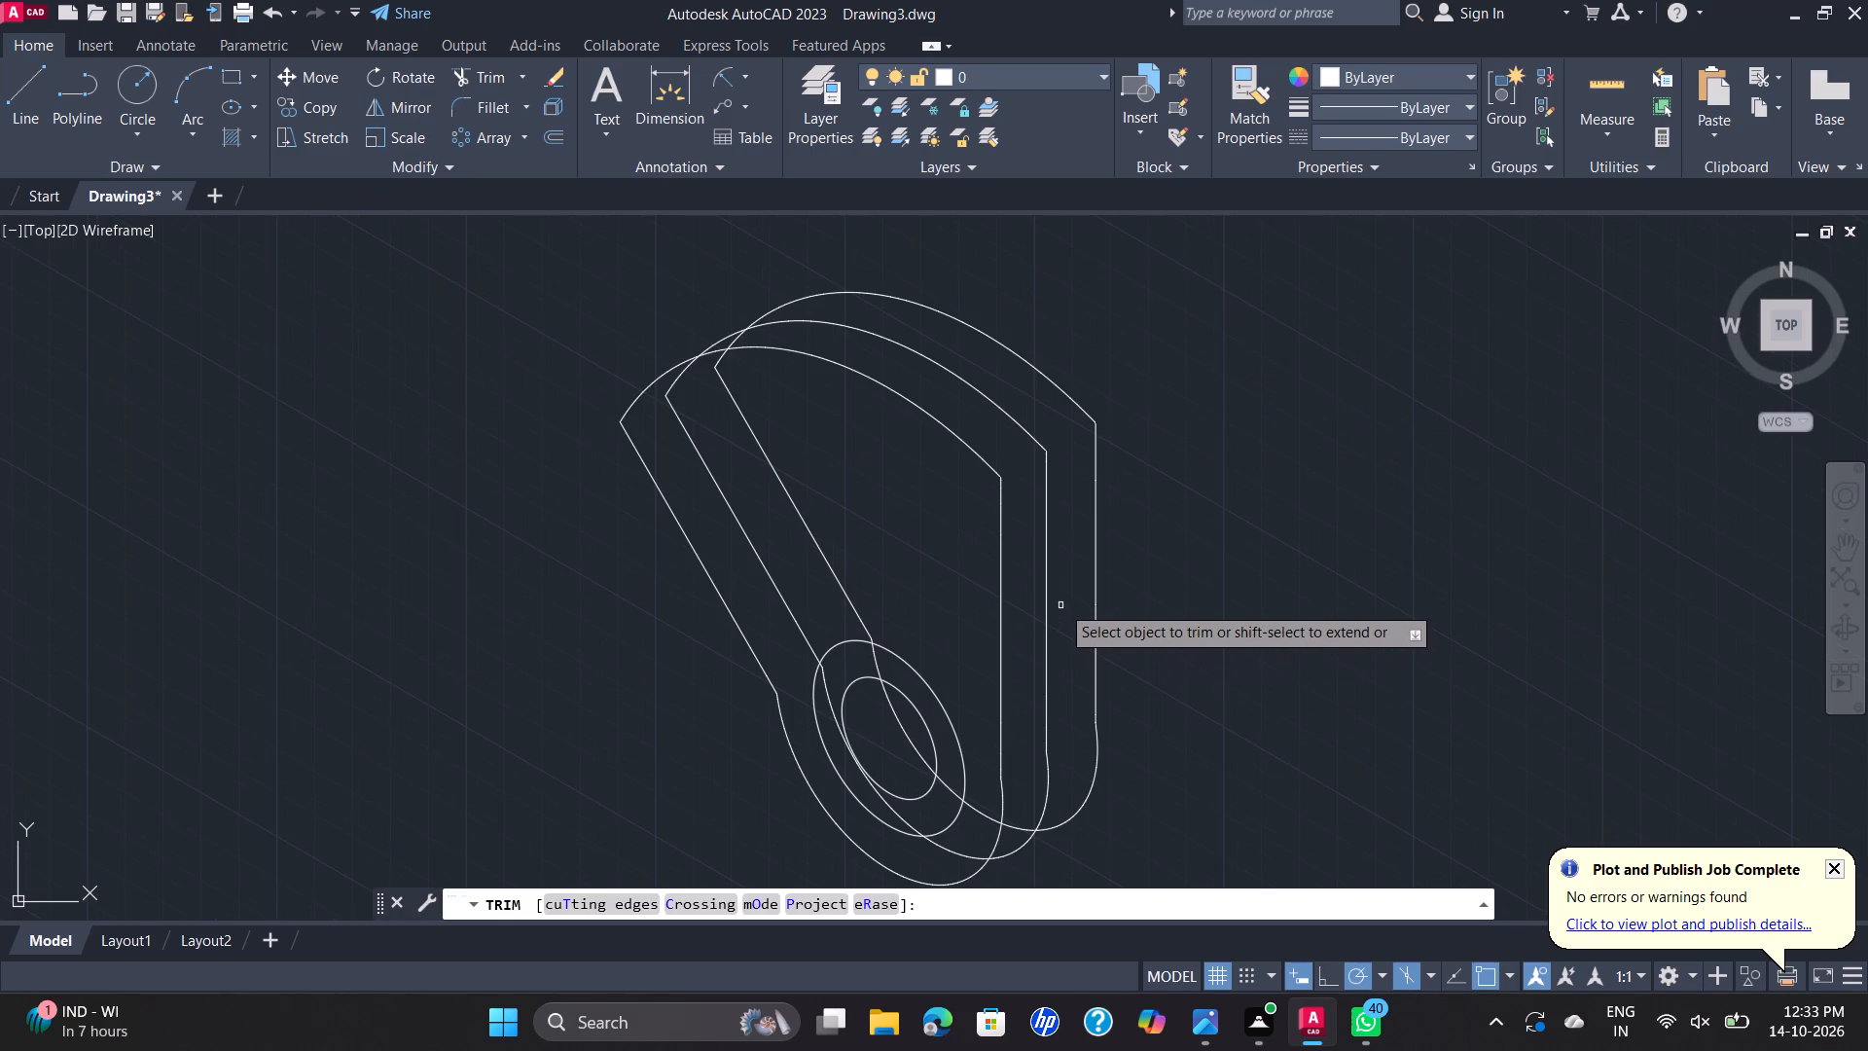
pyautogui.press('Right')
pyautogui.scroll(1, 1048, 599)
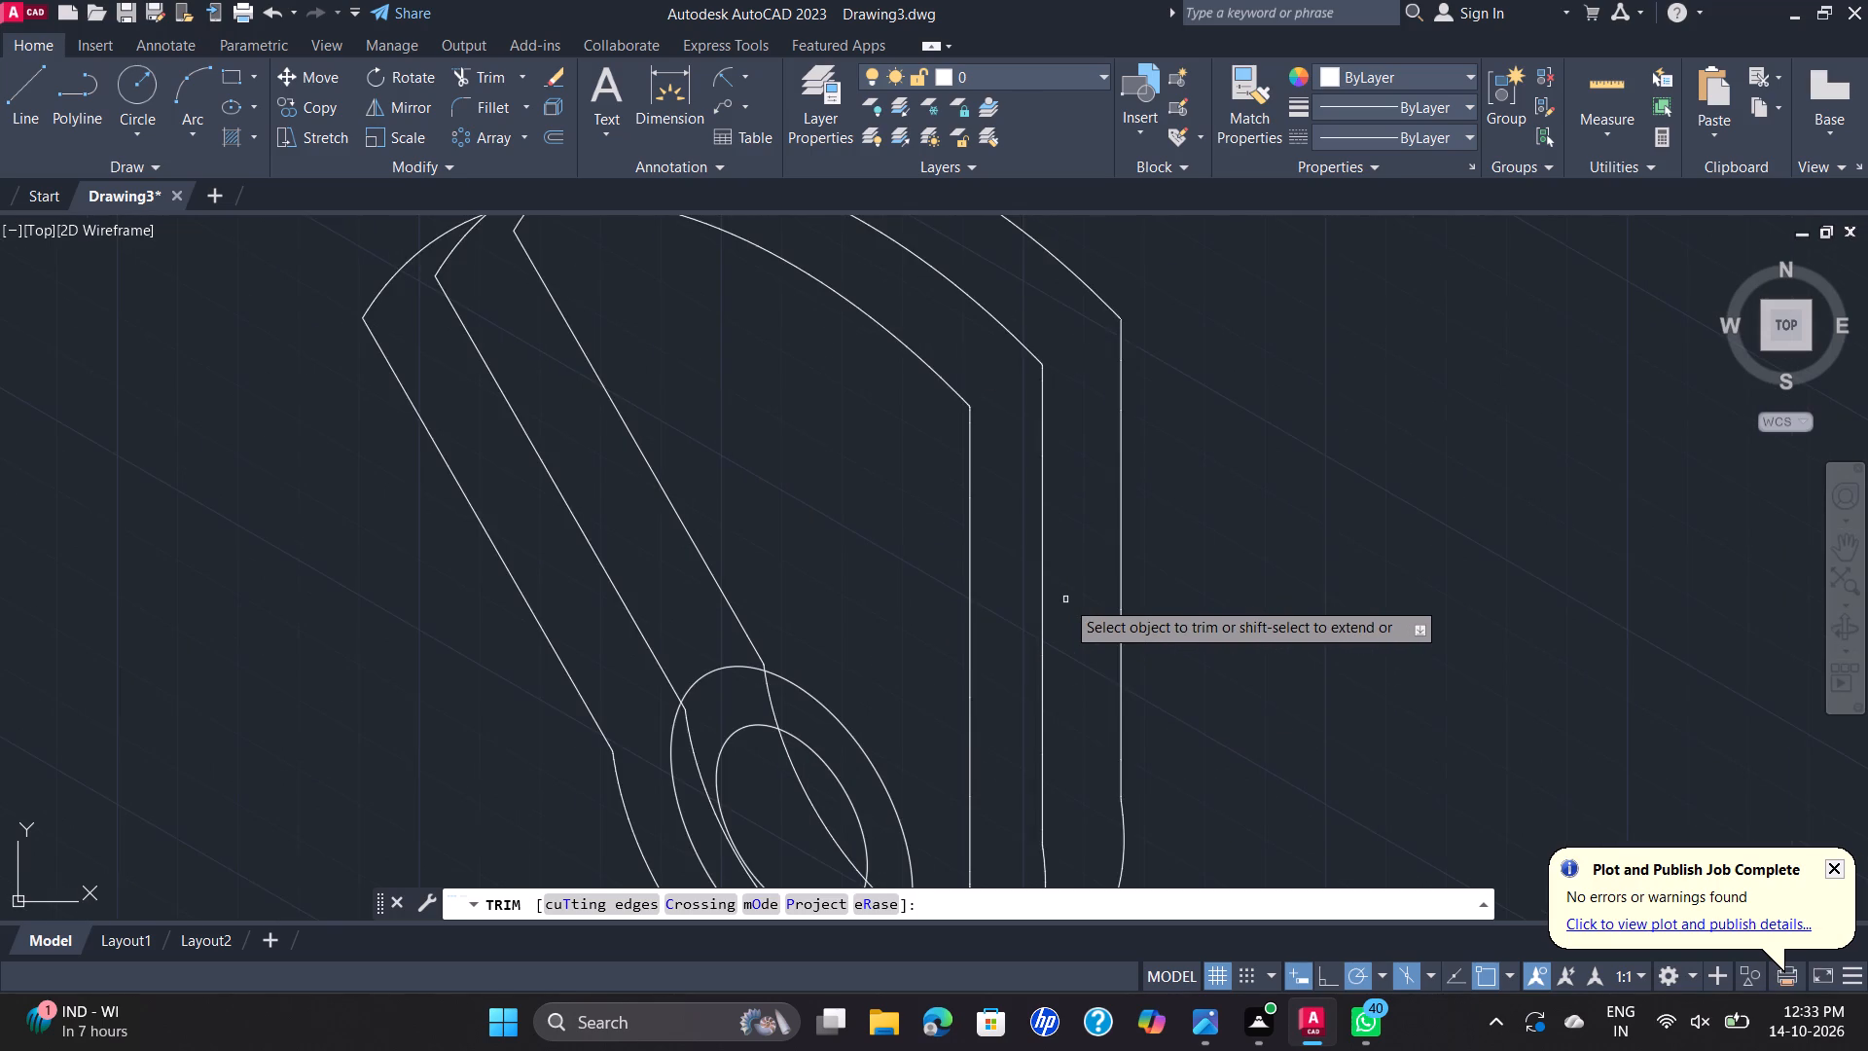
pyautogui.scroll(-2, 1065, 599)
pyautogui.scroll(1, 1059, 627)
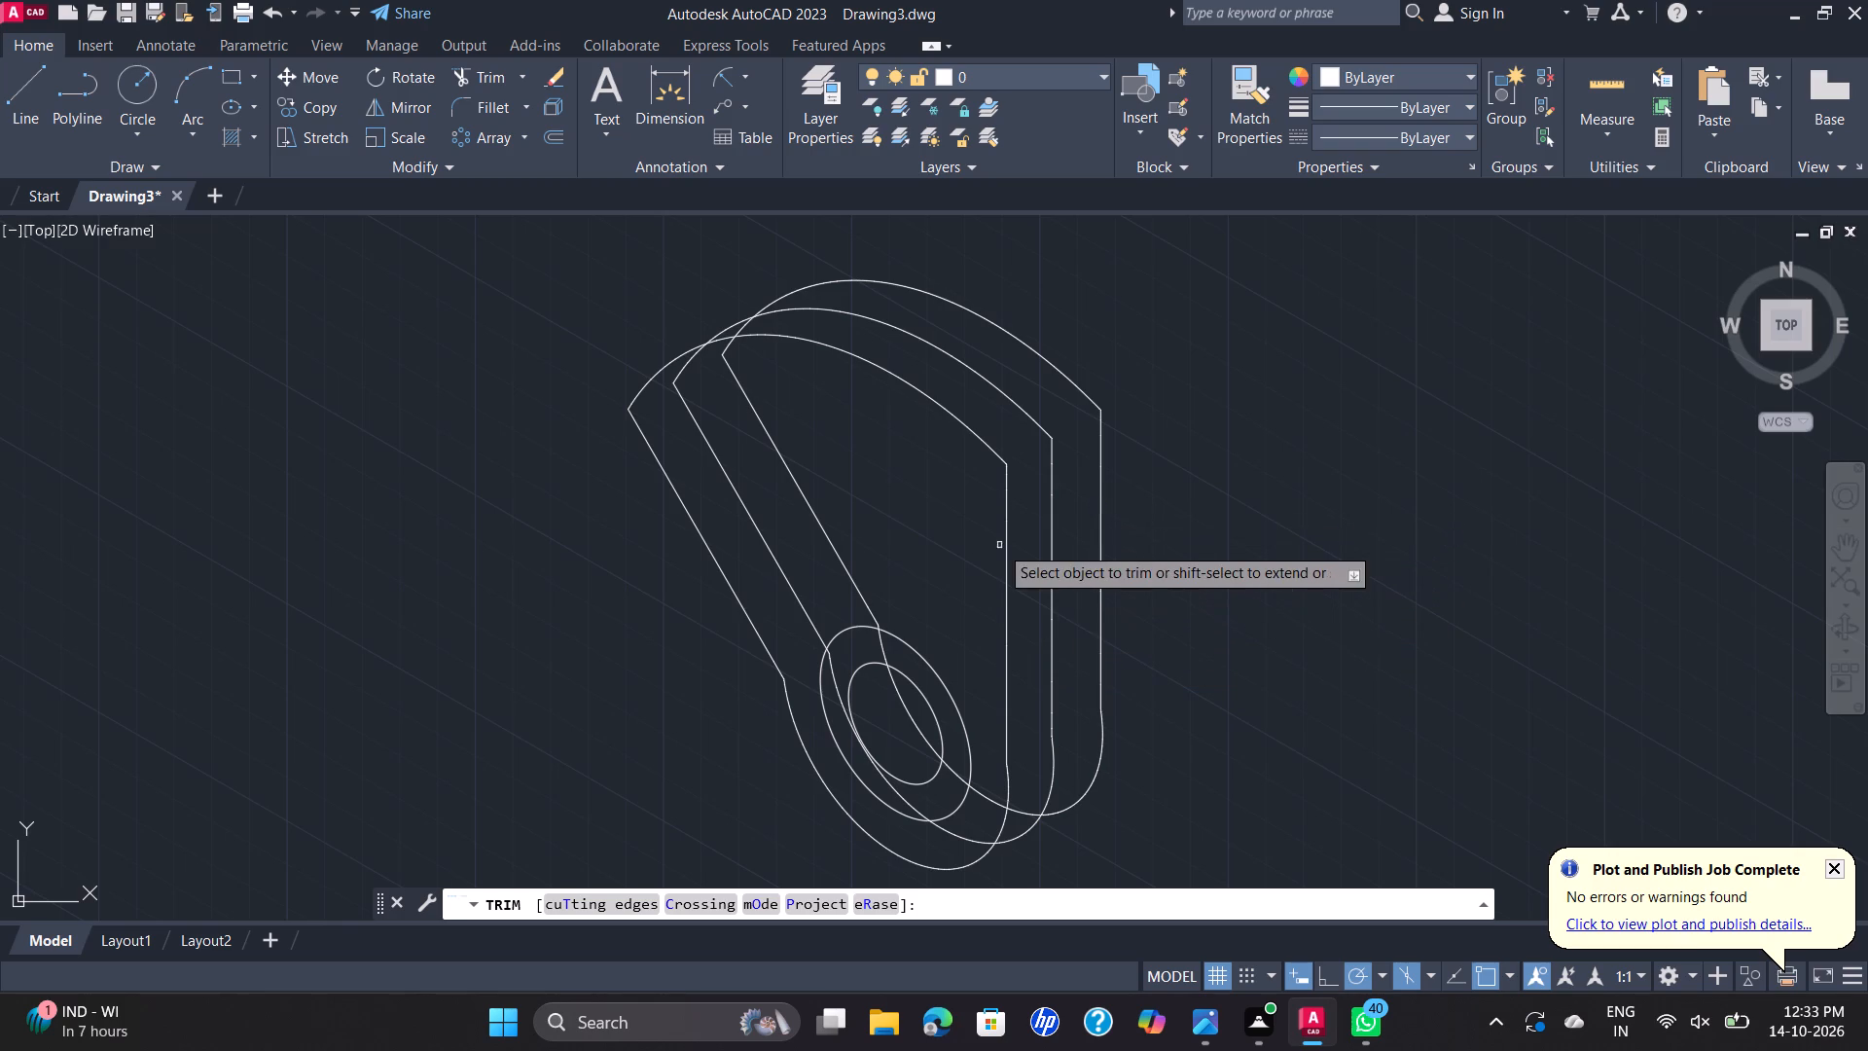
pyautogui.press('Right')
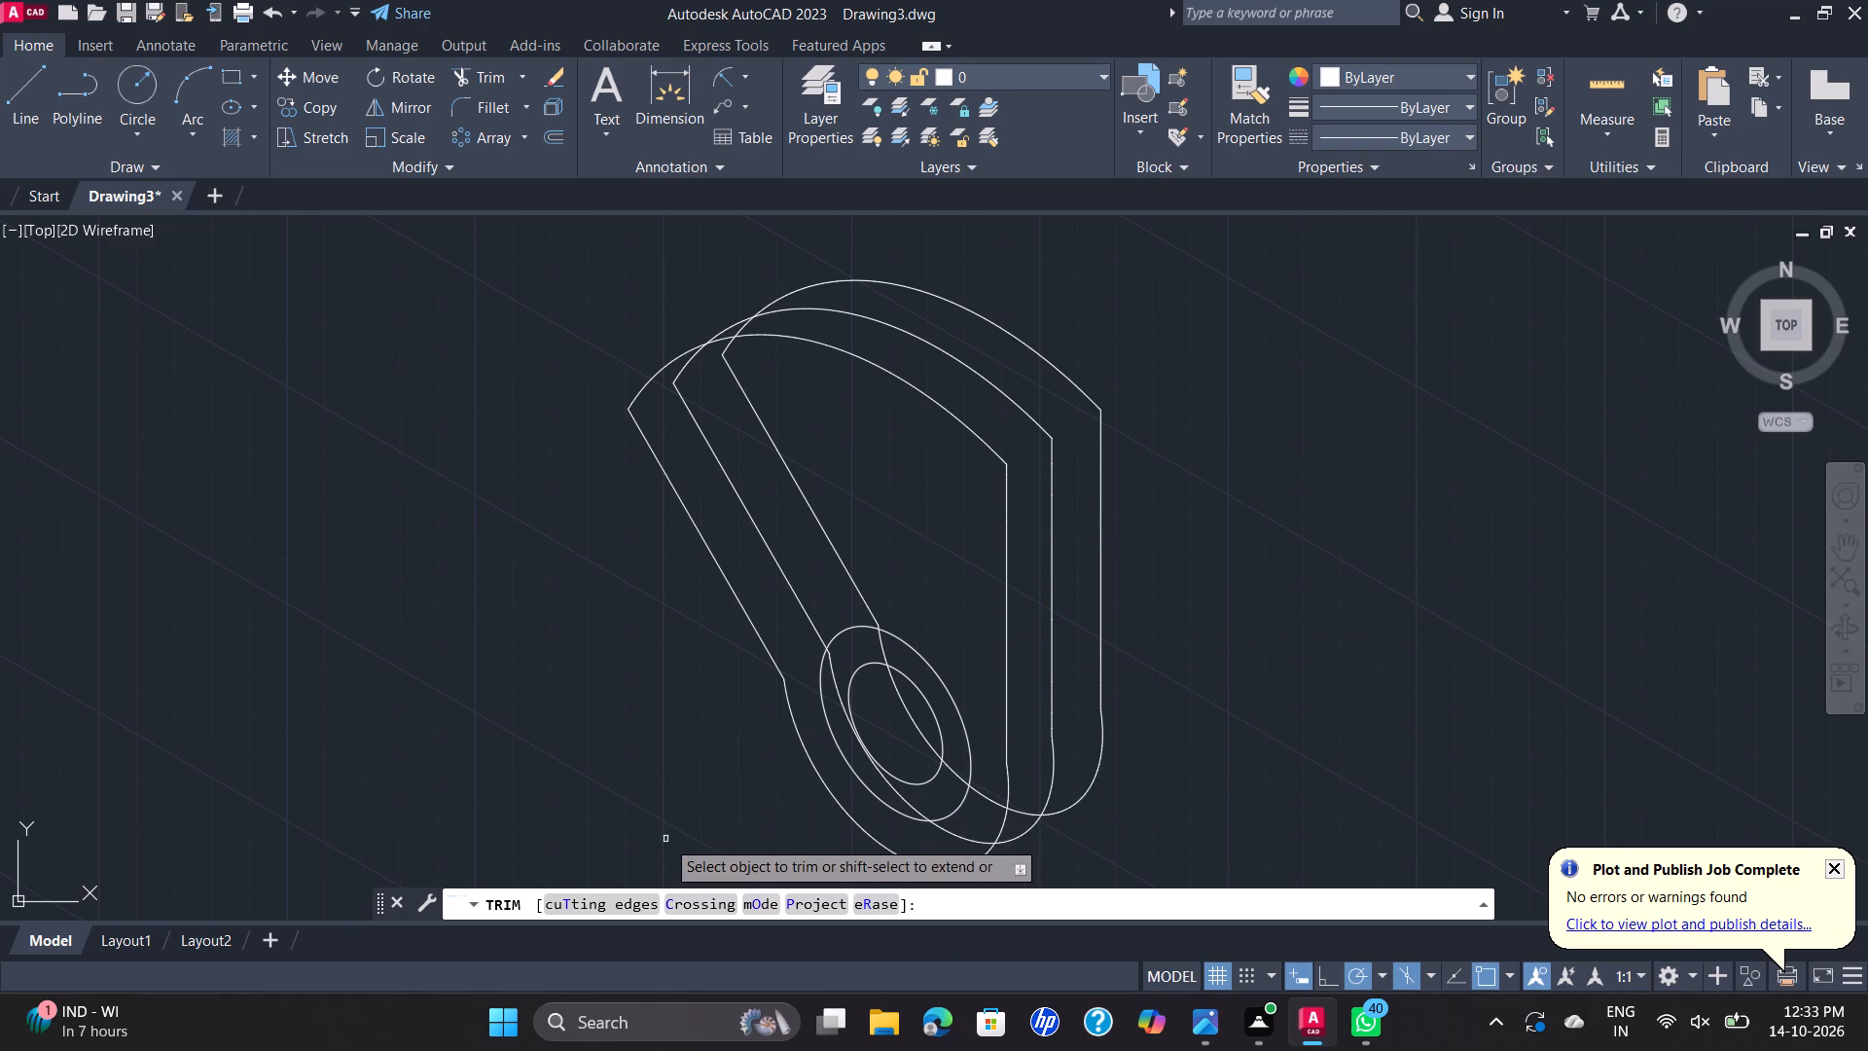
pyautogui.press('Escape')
# Draw a 30° depth line from the front outline's upper vertical-edge corner to the matching corner of the rear copy.
pyautogui.press('l')
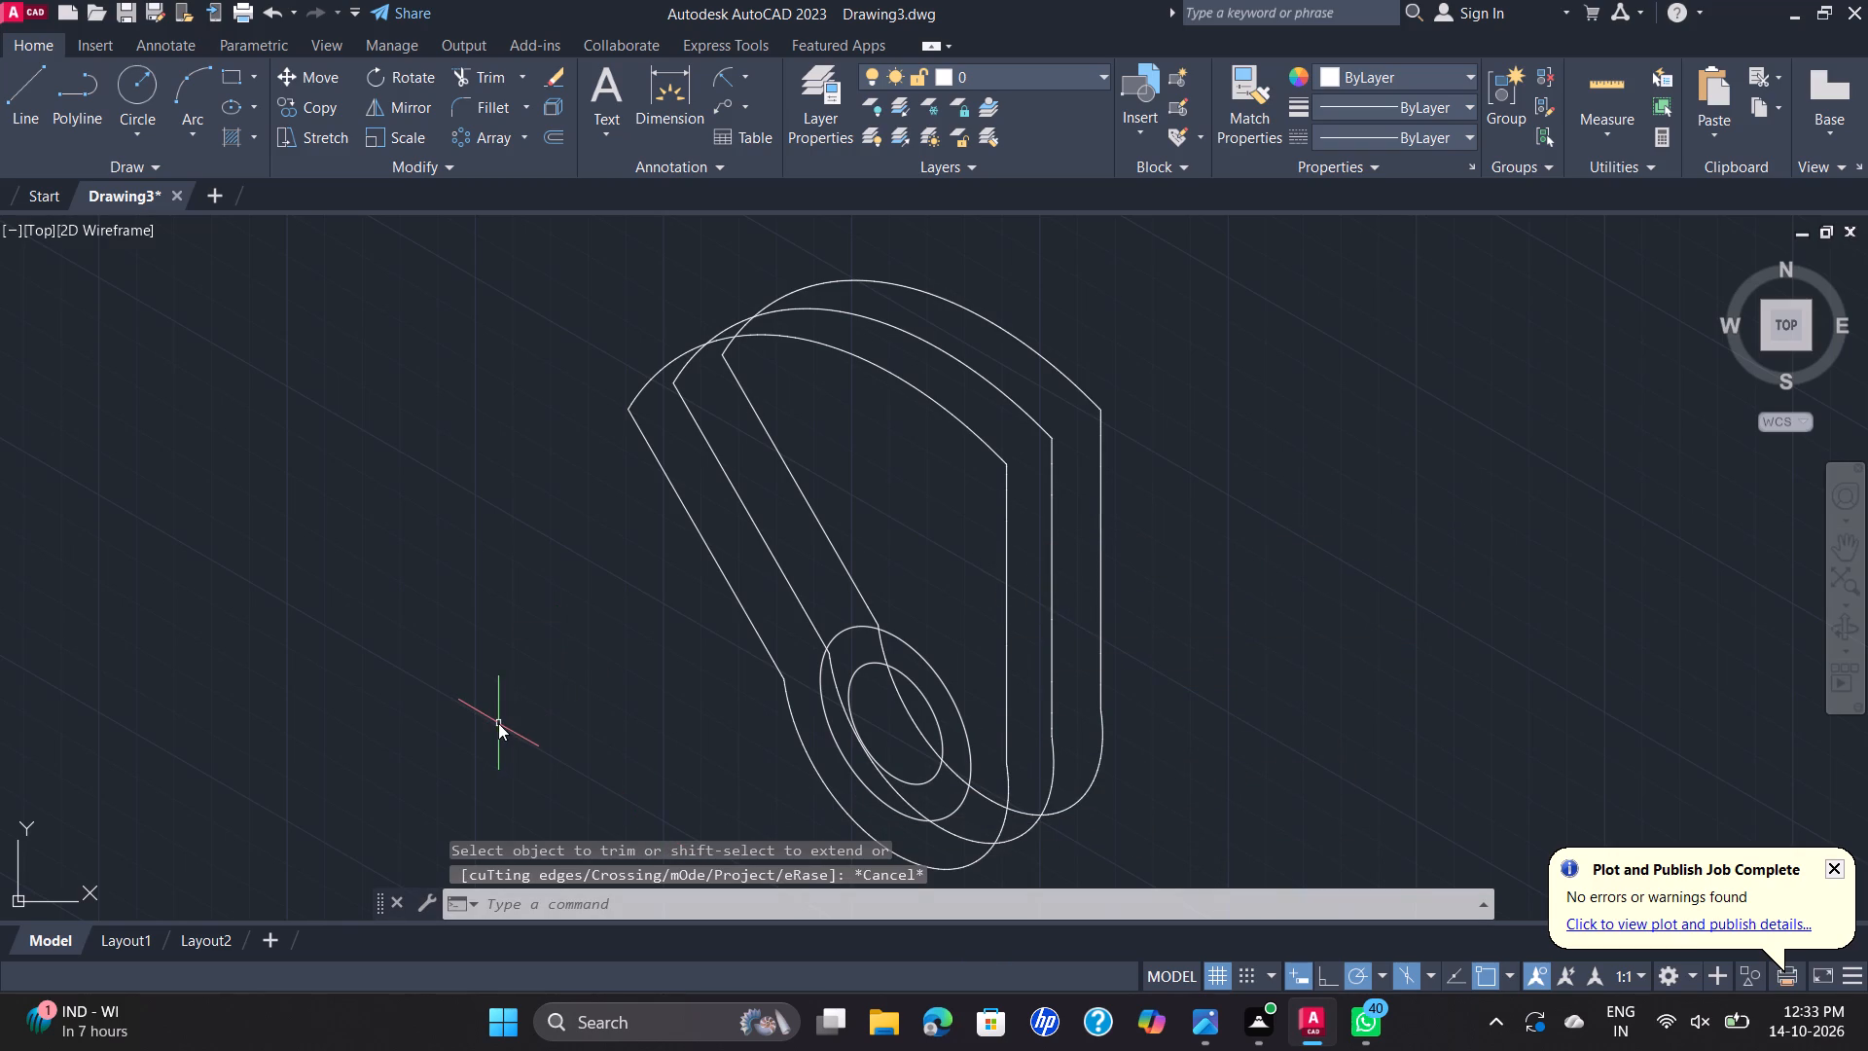
pyautogui.press('Return')
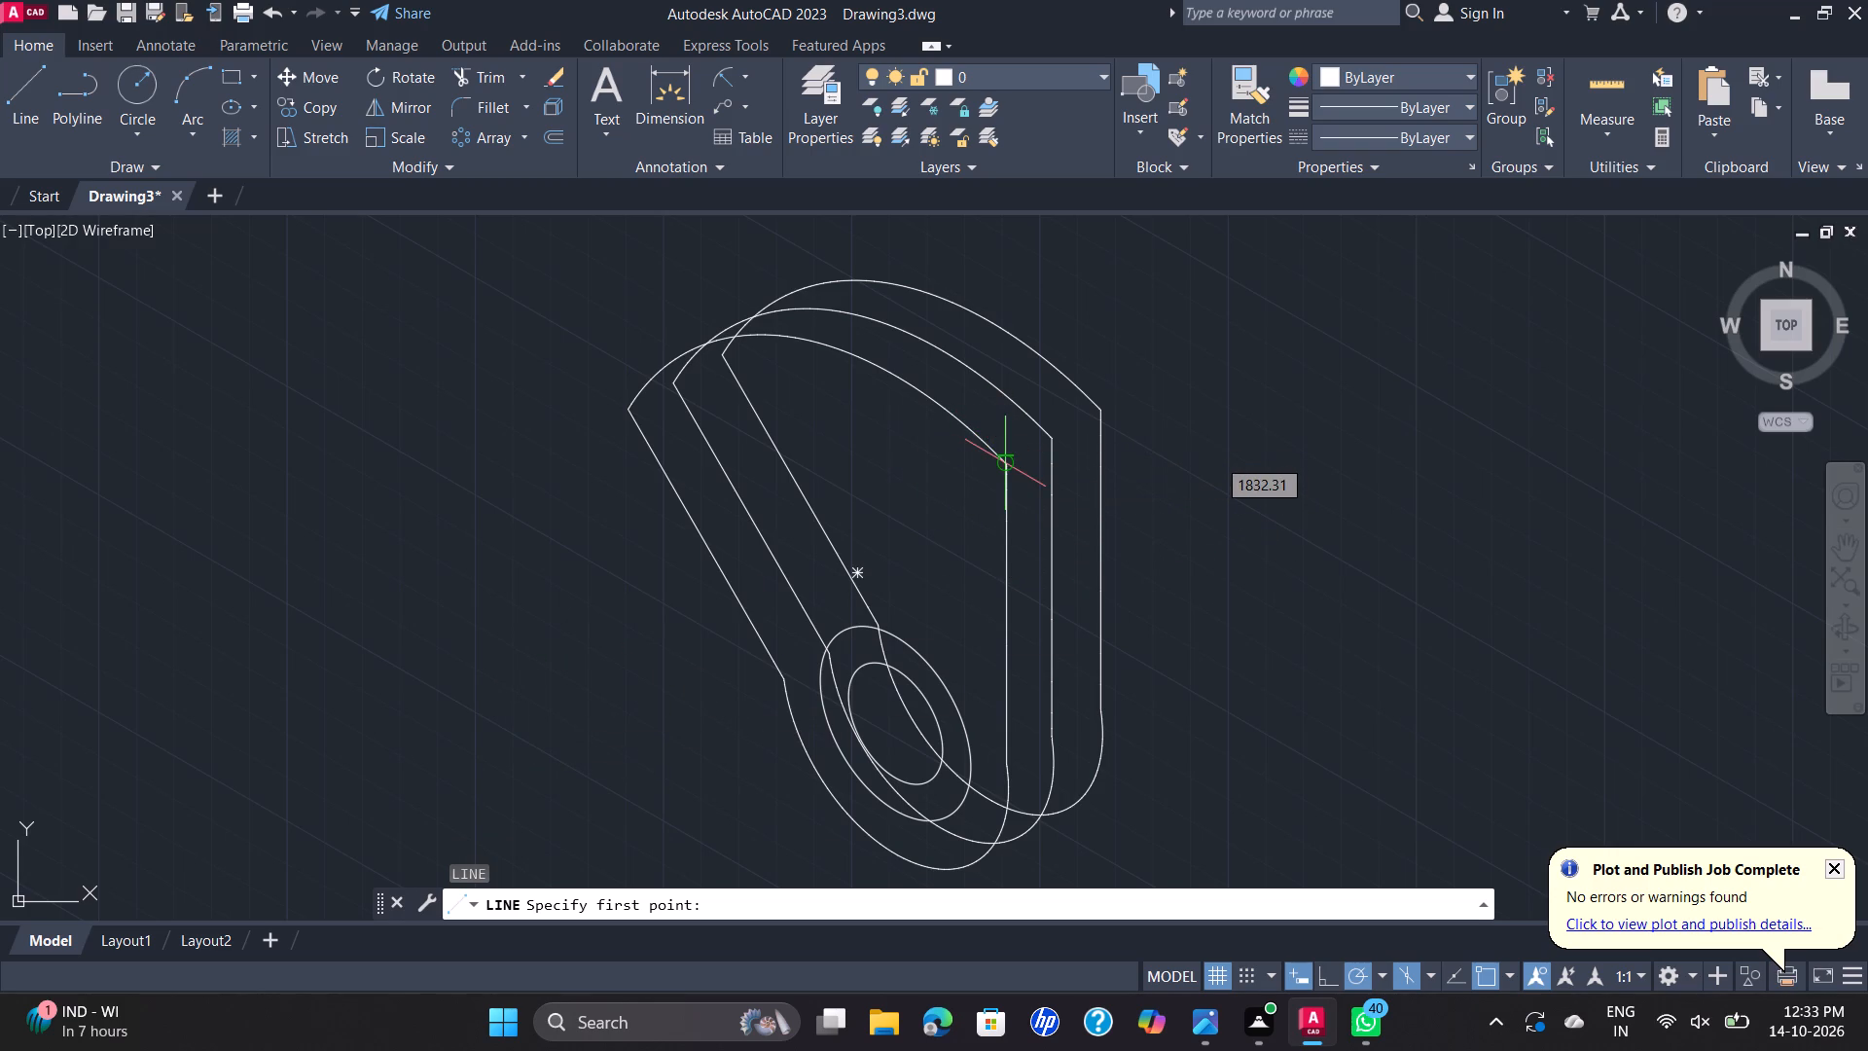
pyautogui.click(1009, 457)
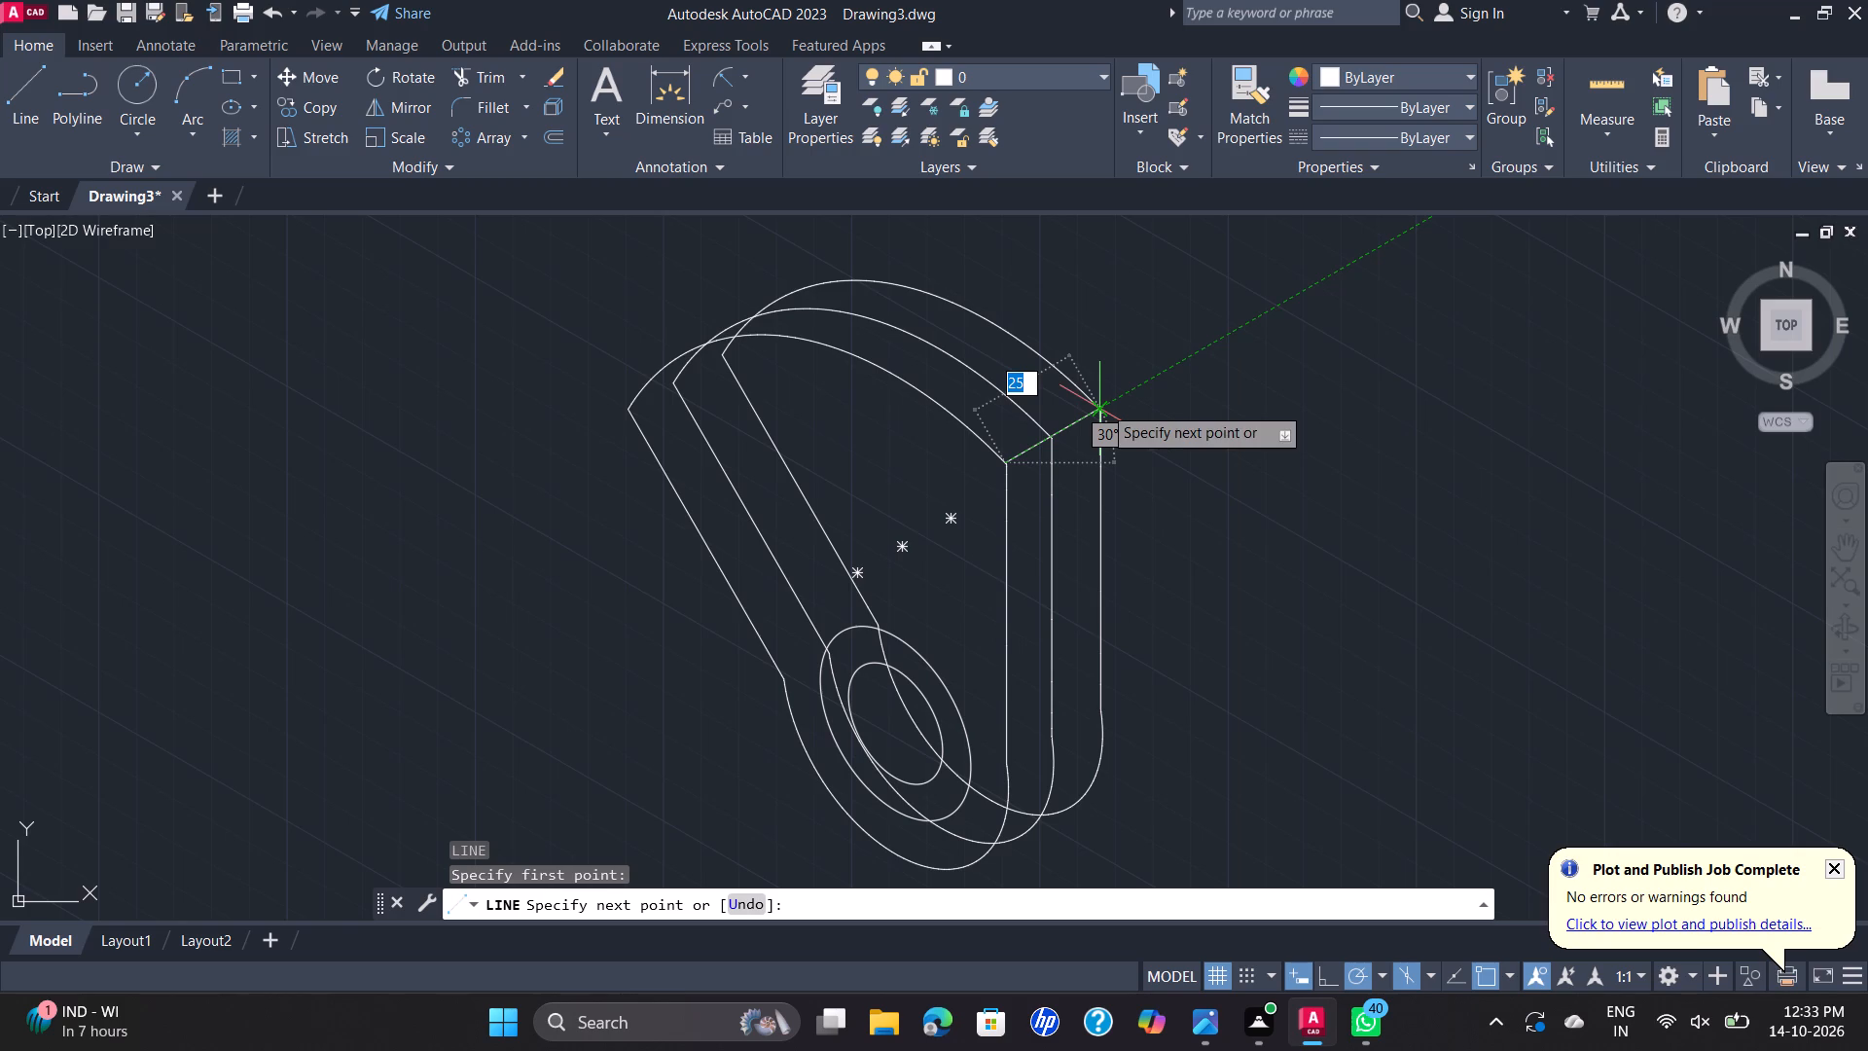
pyautogui.click(1102, 405)
pyautogui.press('Escape')
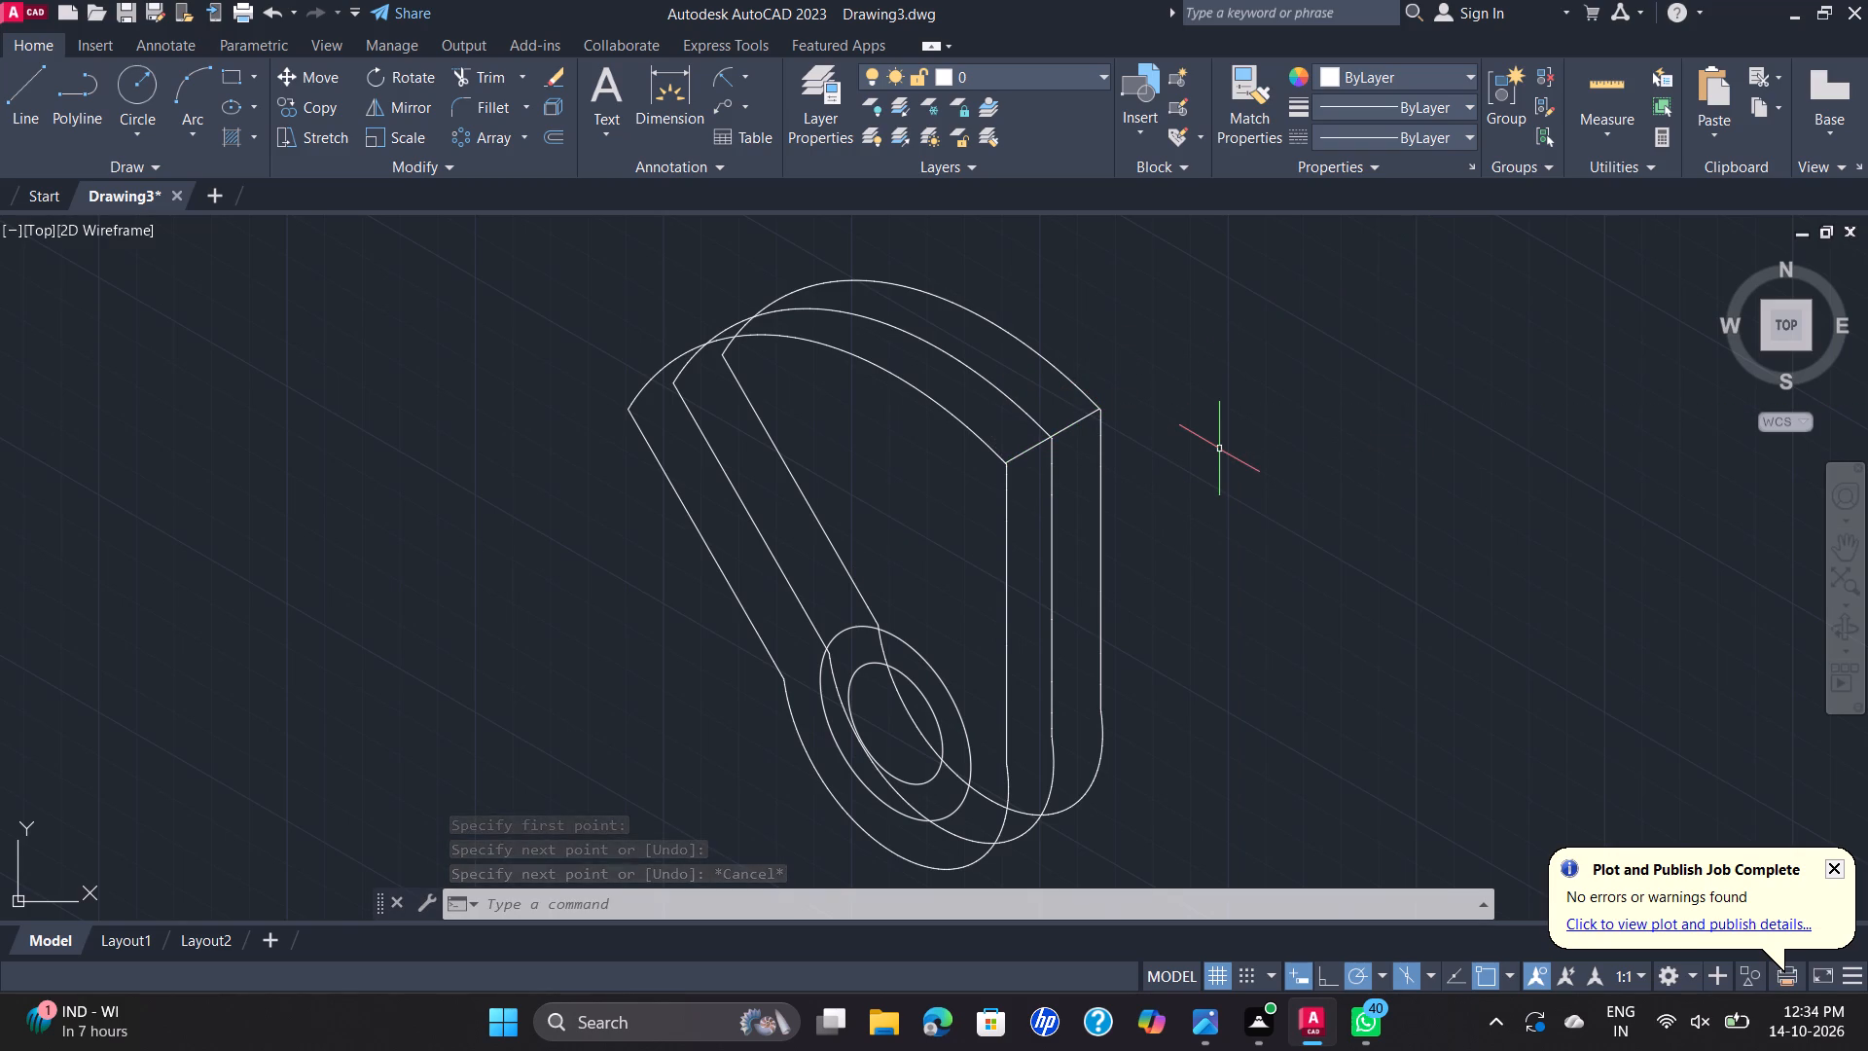
# Draw a line from the rear copy's upper vertical-edge corner, 12 straight down and 13 along 210° toward the middle outline.
pyautogui.press('space')
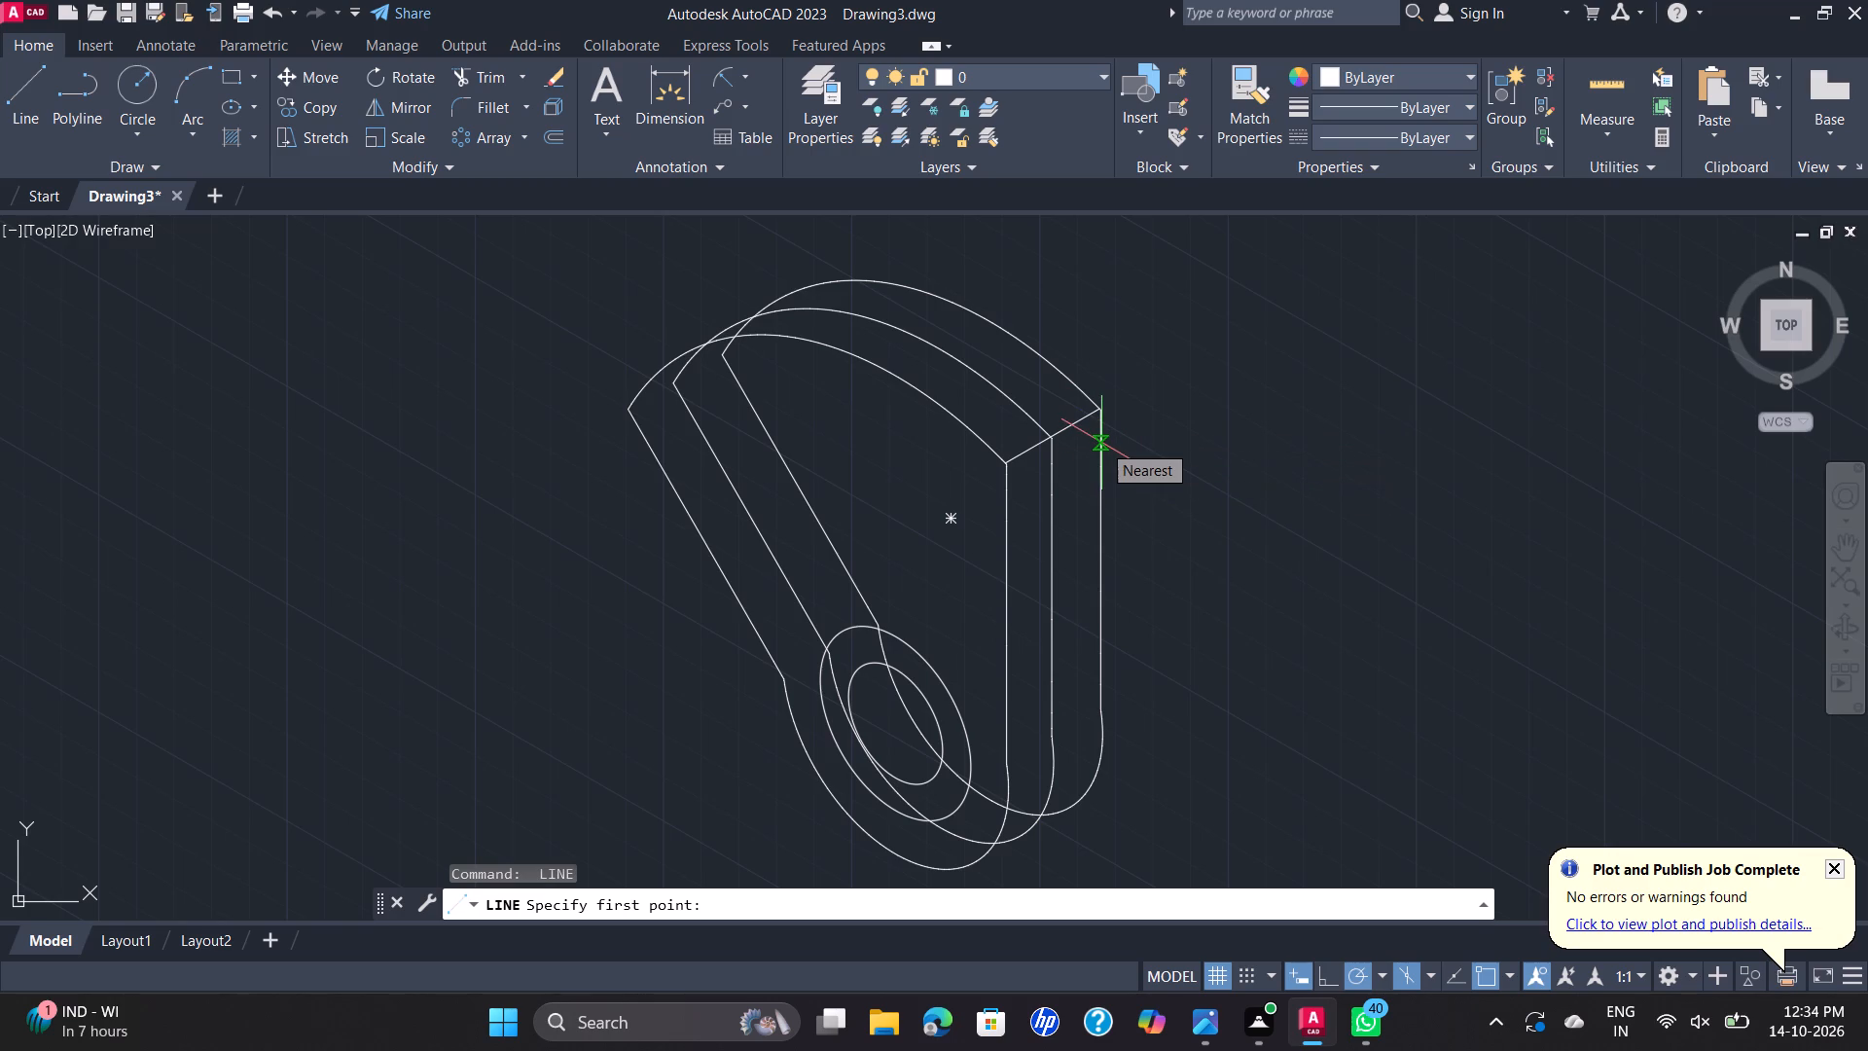
pyautogui.press('Escape')
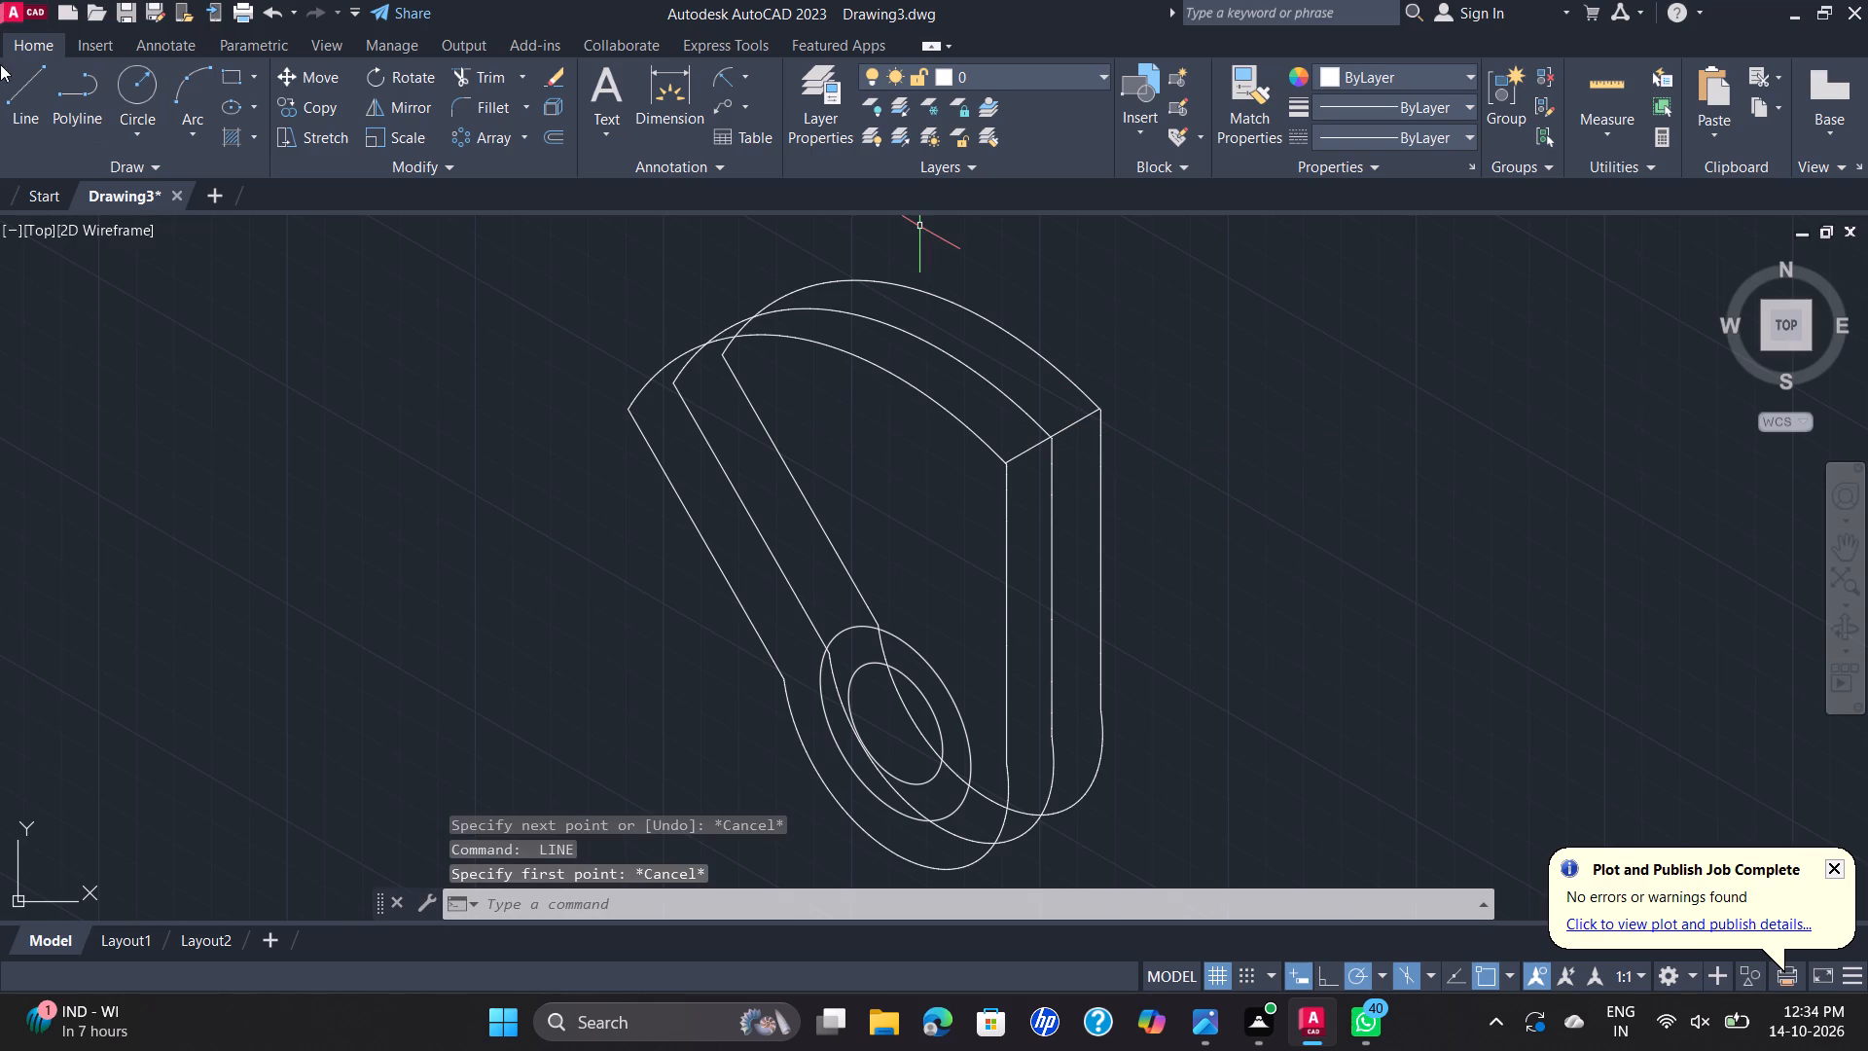
pyautogui.click(33, 81)
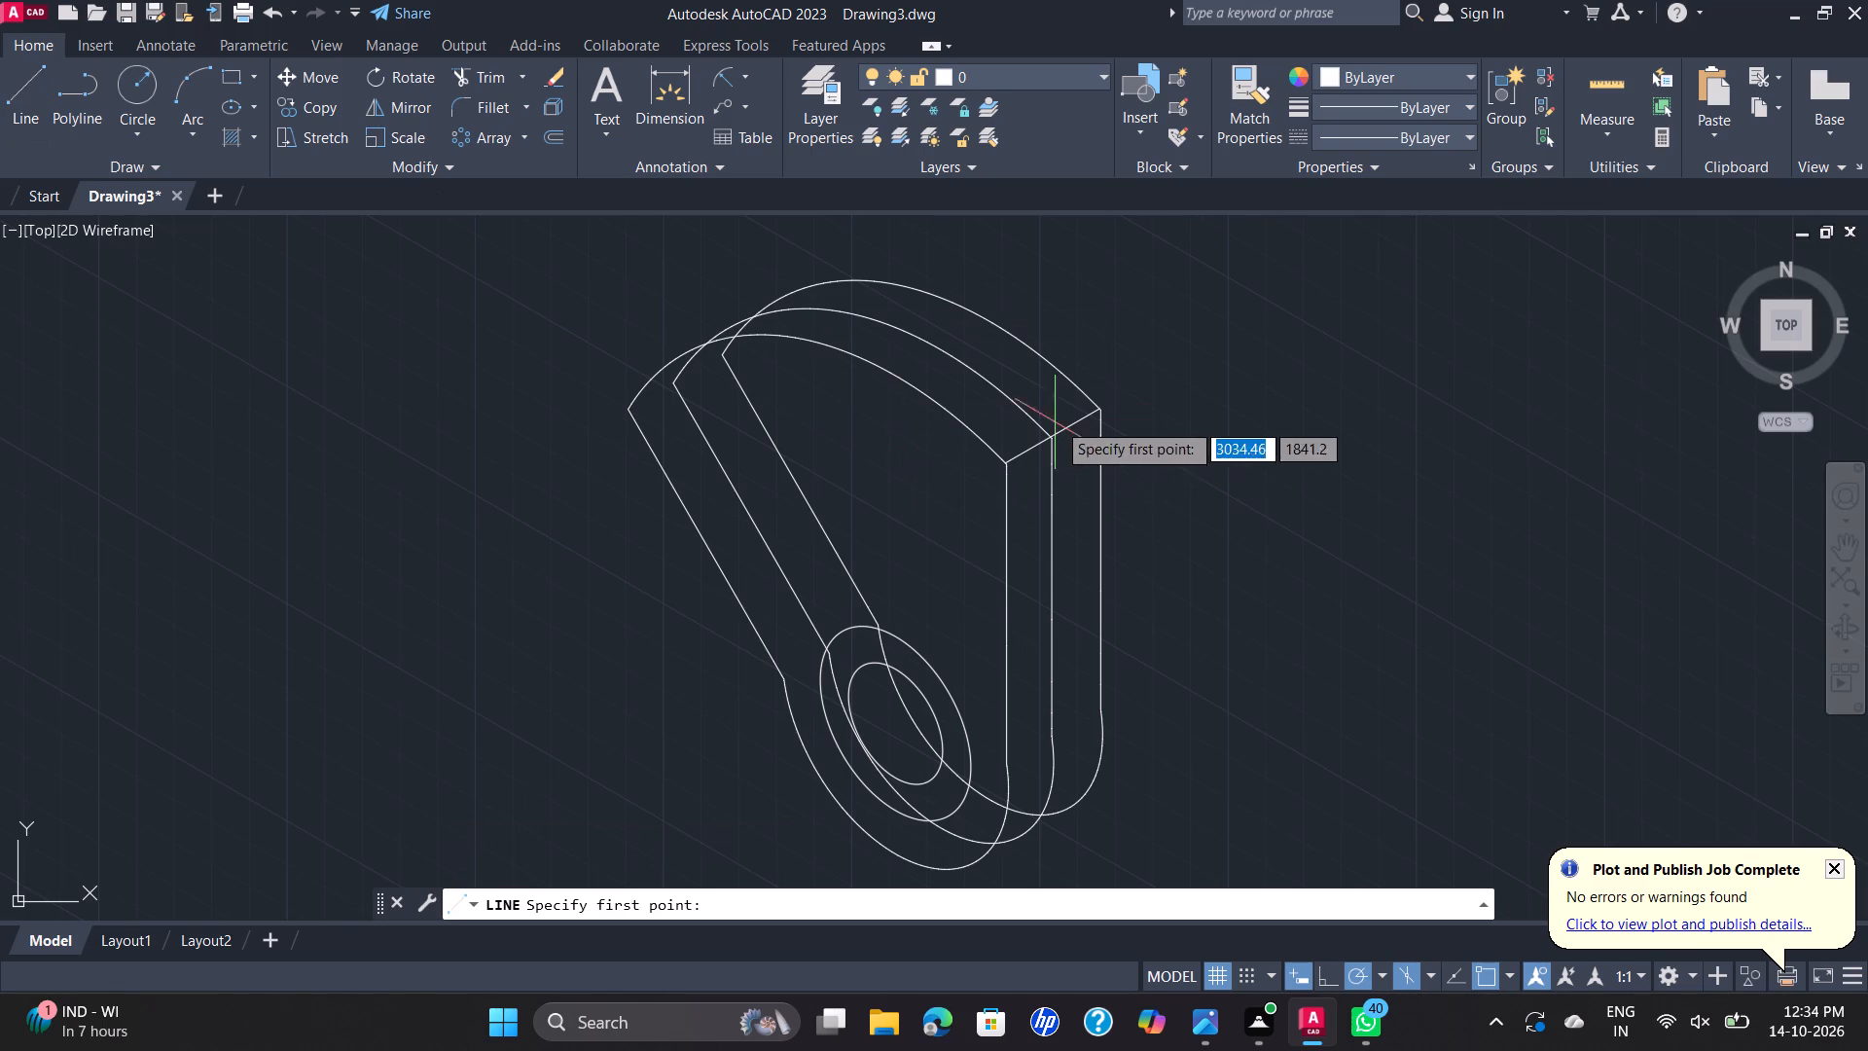
pyautogui.click(1097, 416)
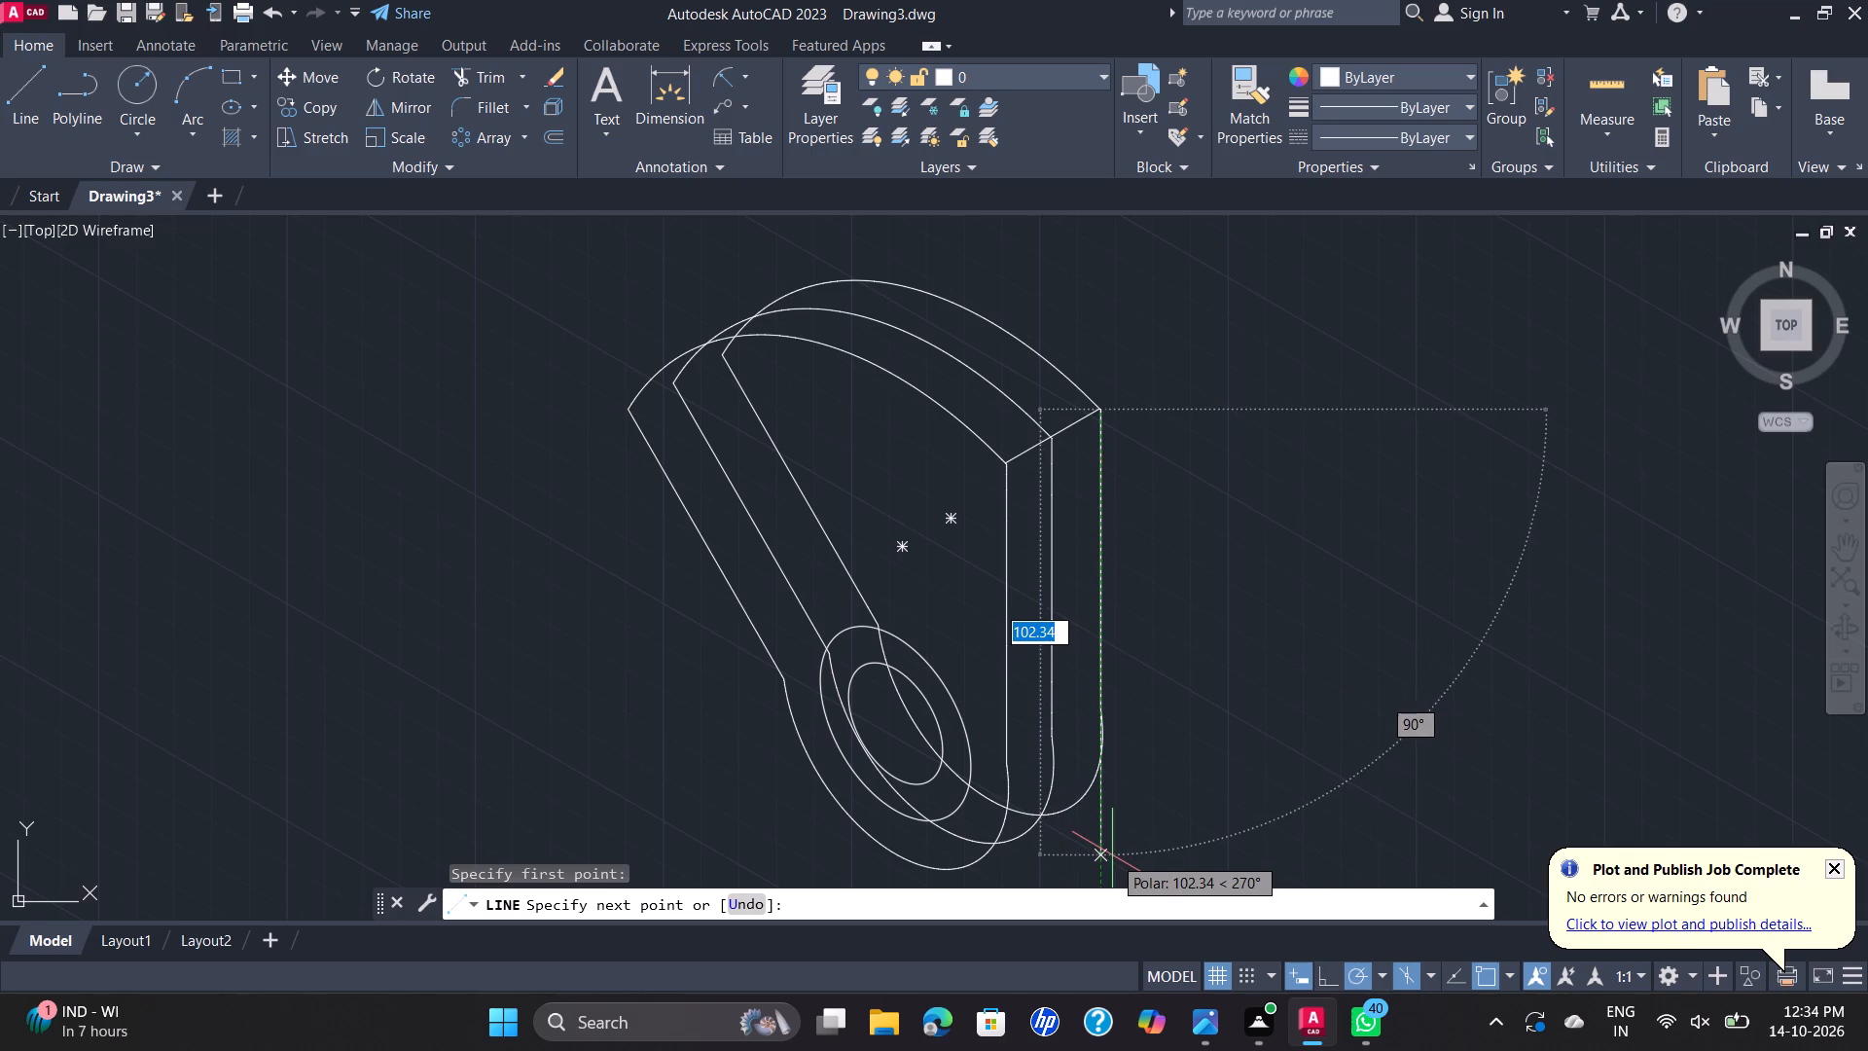
pyautogui.write('12')
pyautogui.press('Return')
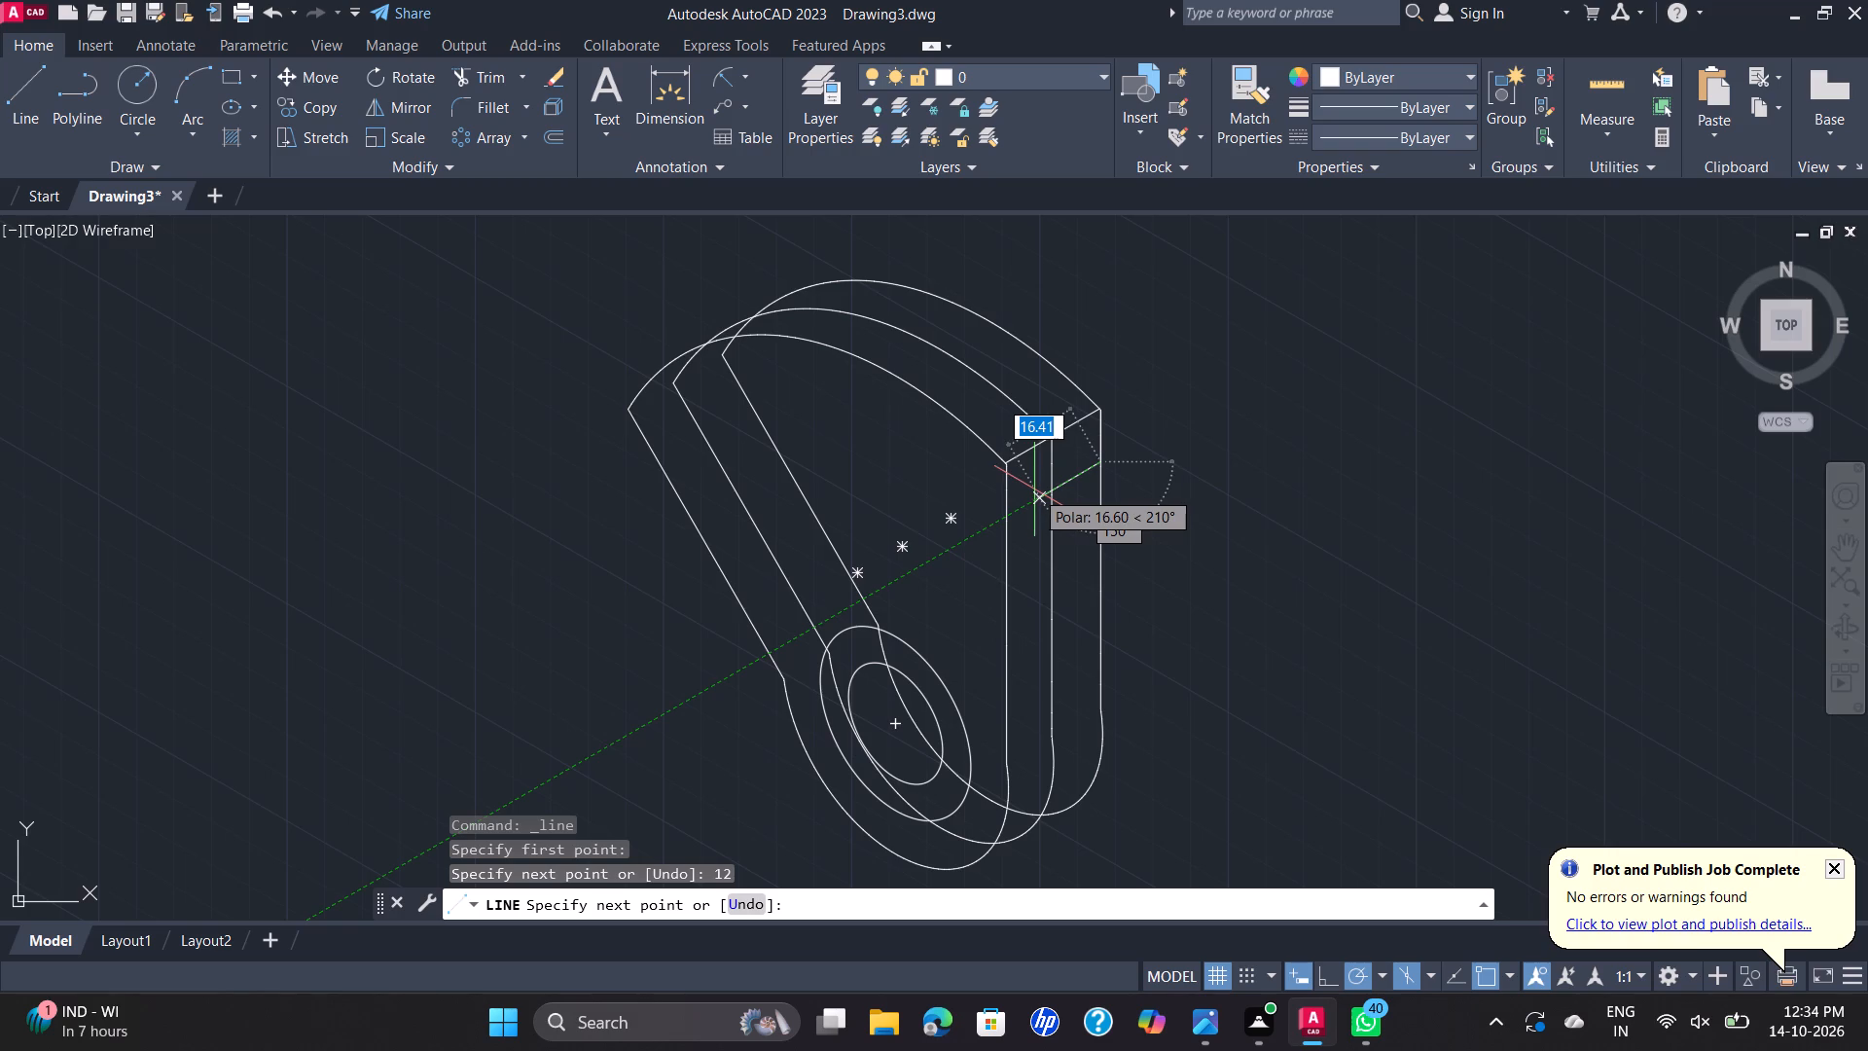
pyautogui.write('13')
pyautogui.press('Return')
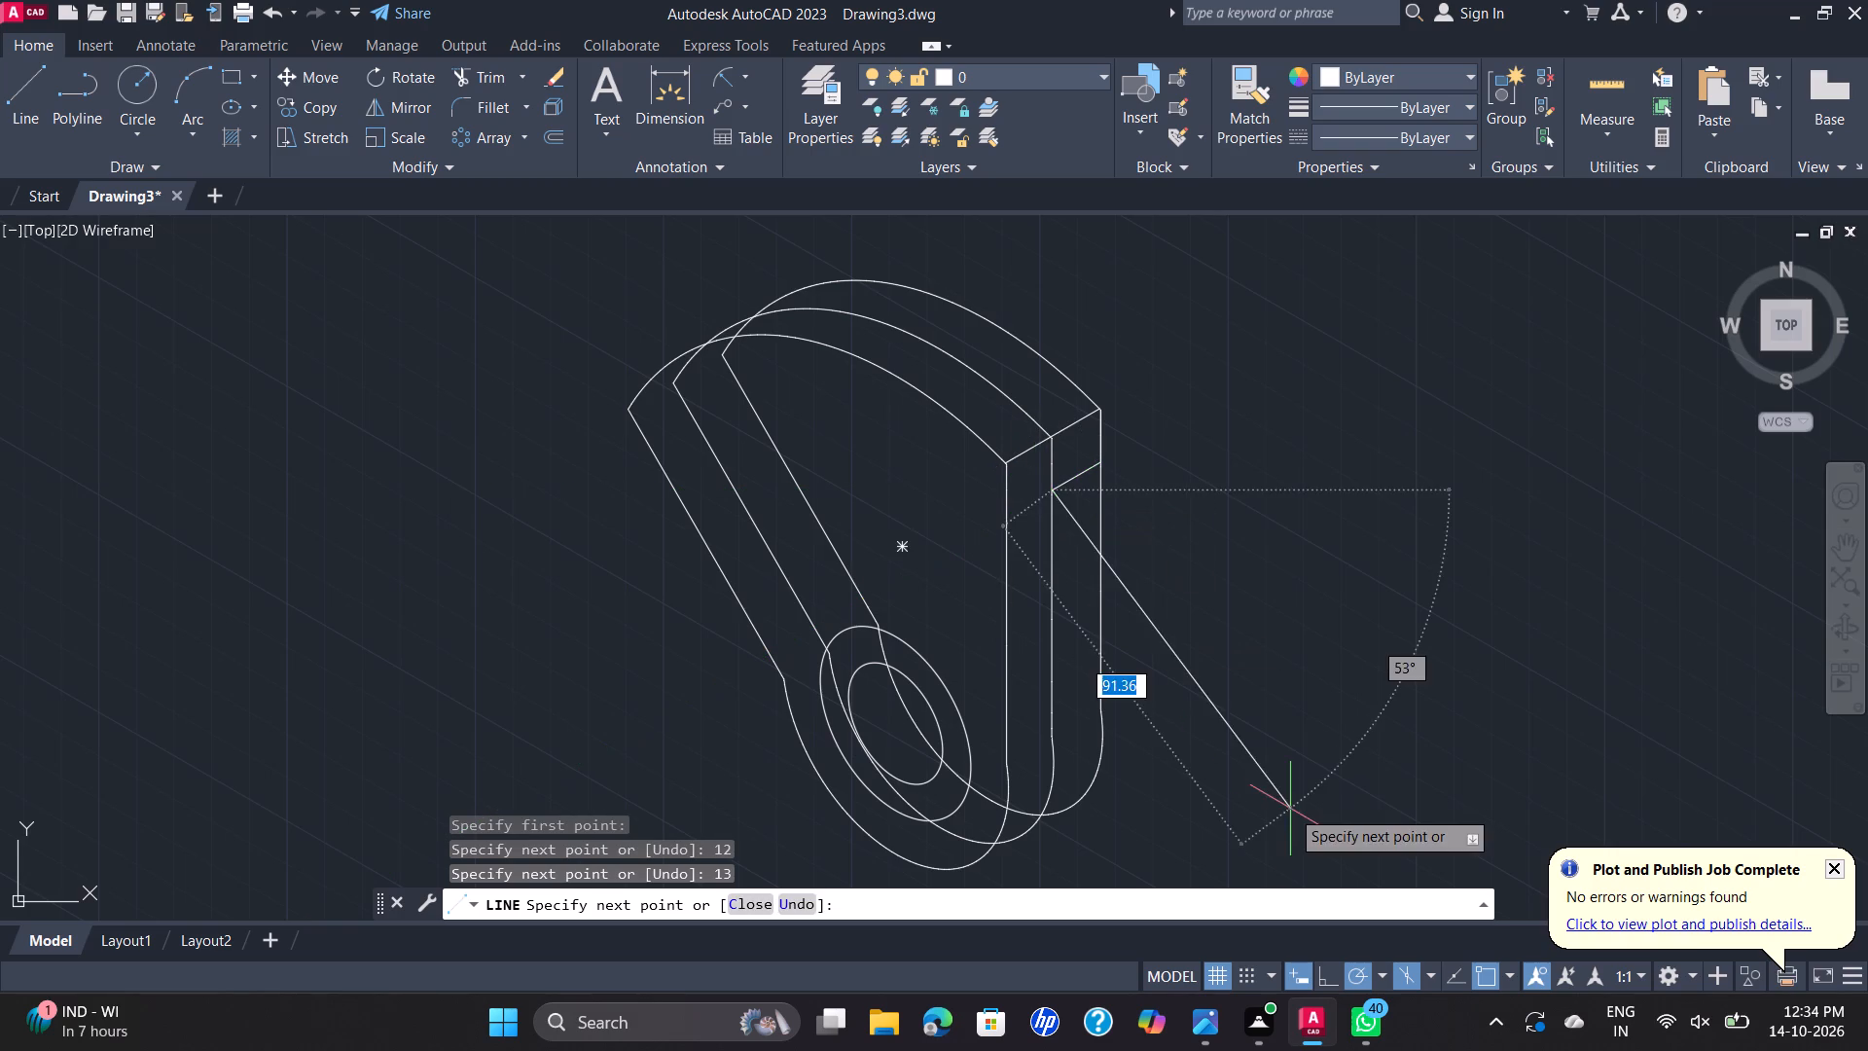
pyautogui.press('Escape')
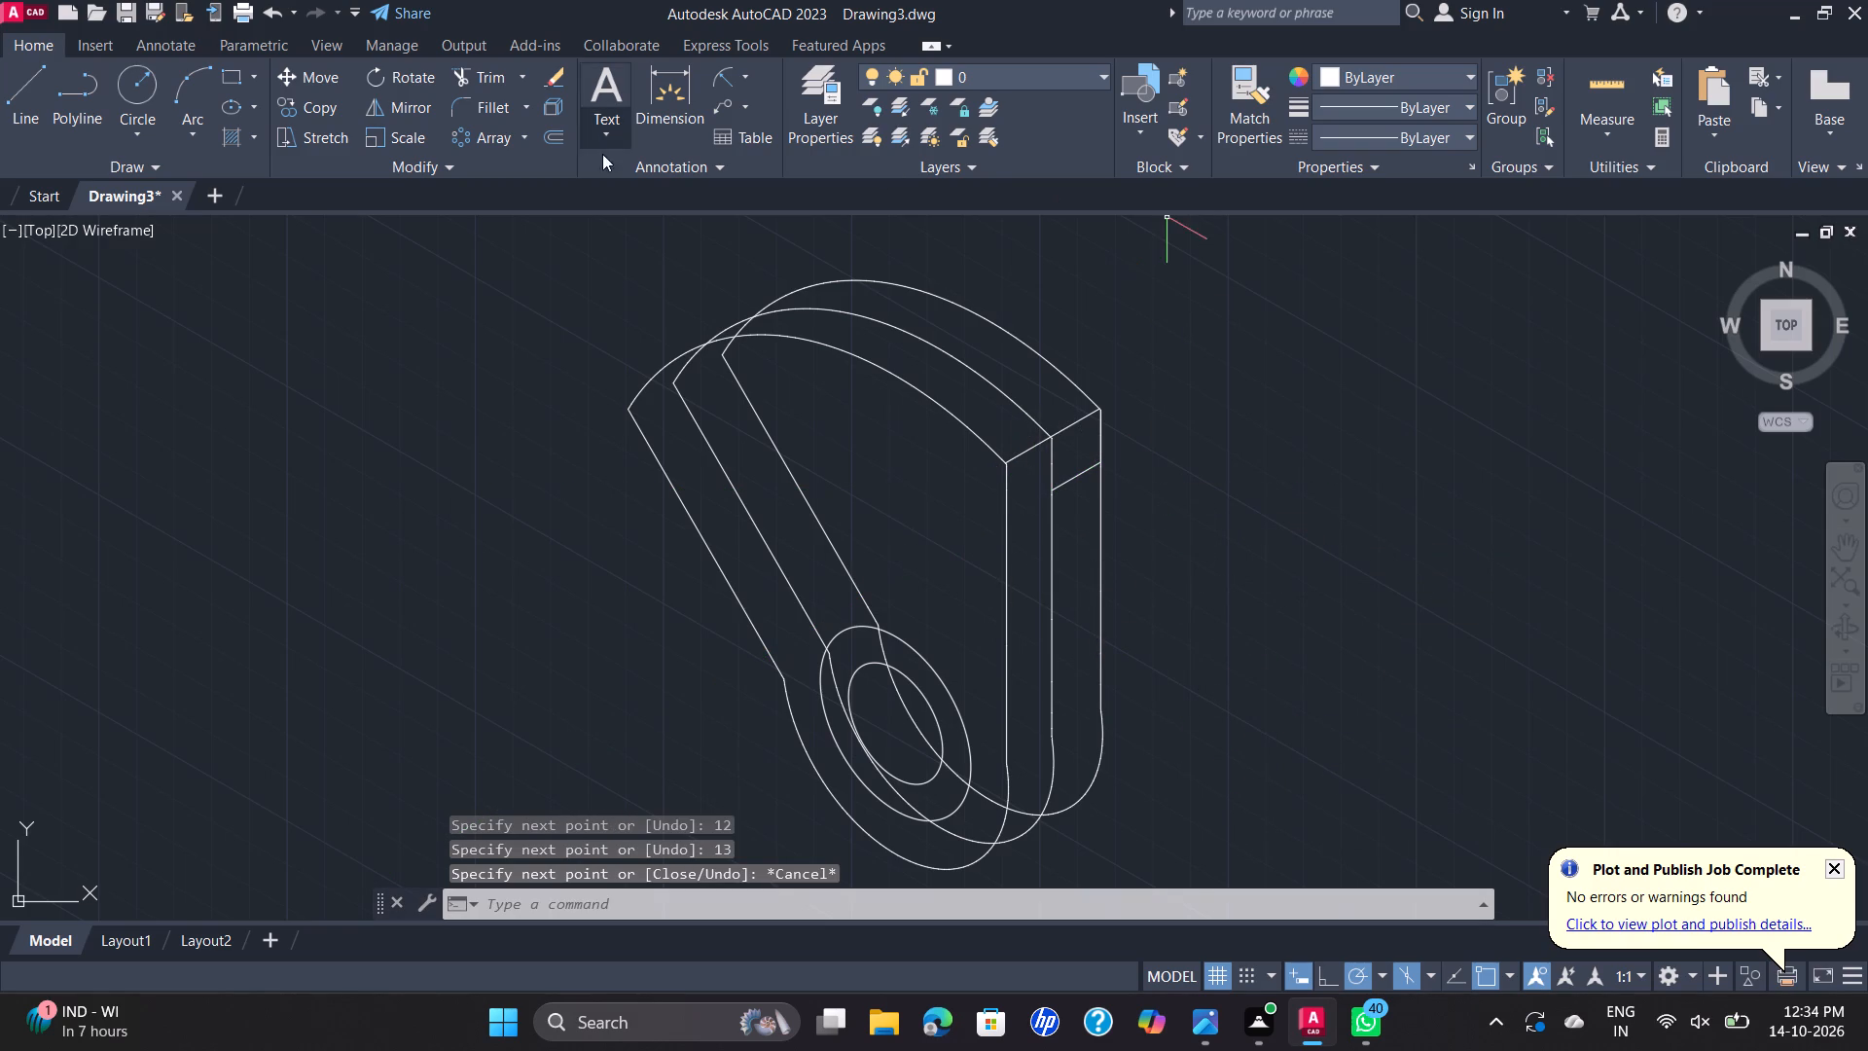
# Trim the rear outline's vertical edge below the 13-unit line and its lower arc outside the middle outline.
pyautogui.click(478, 58)
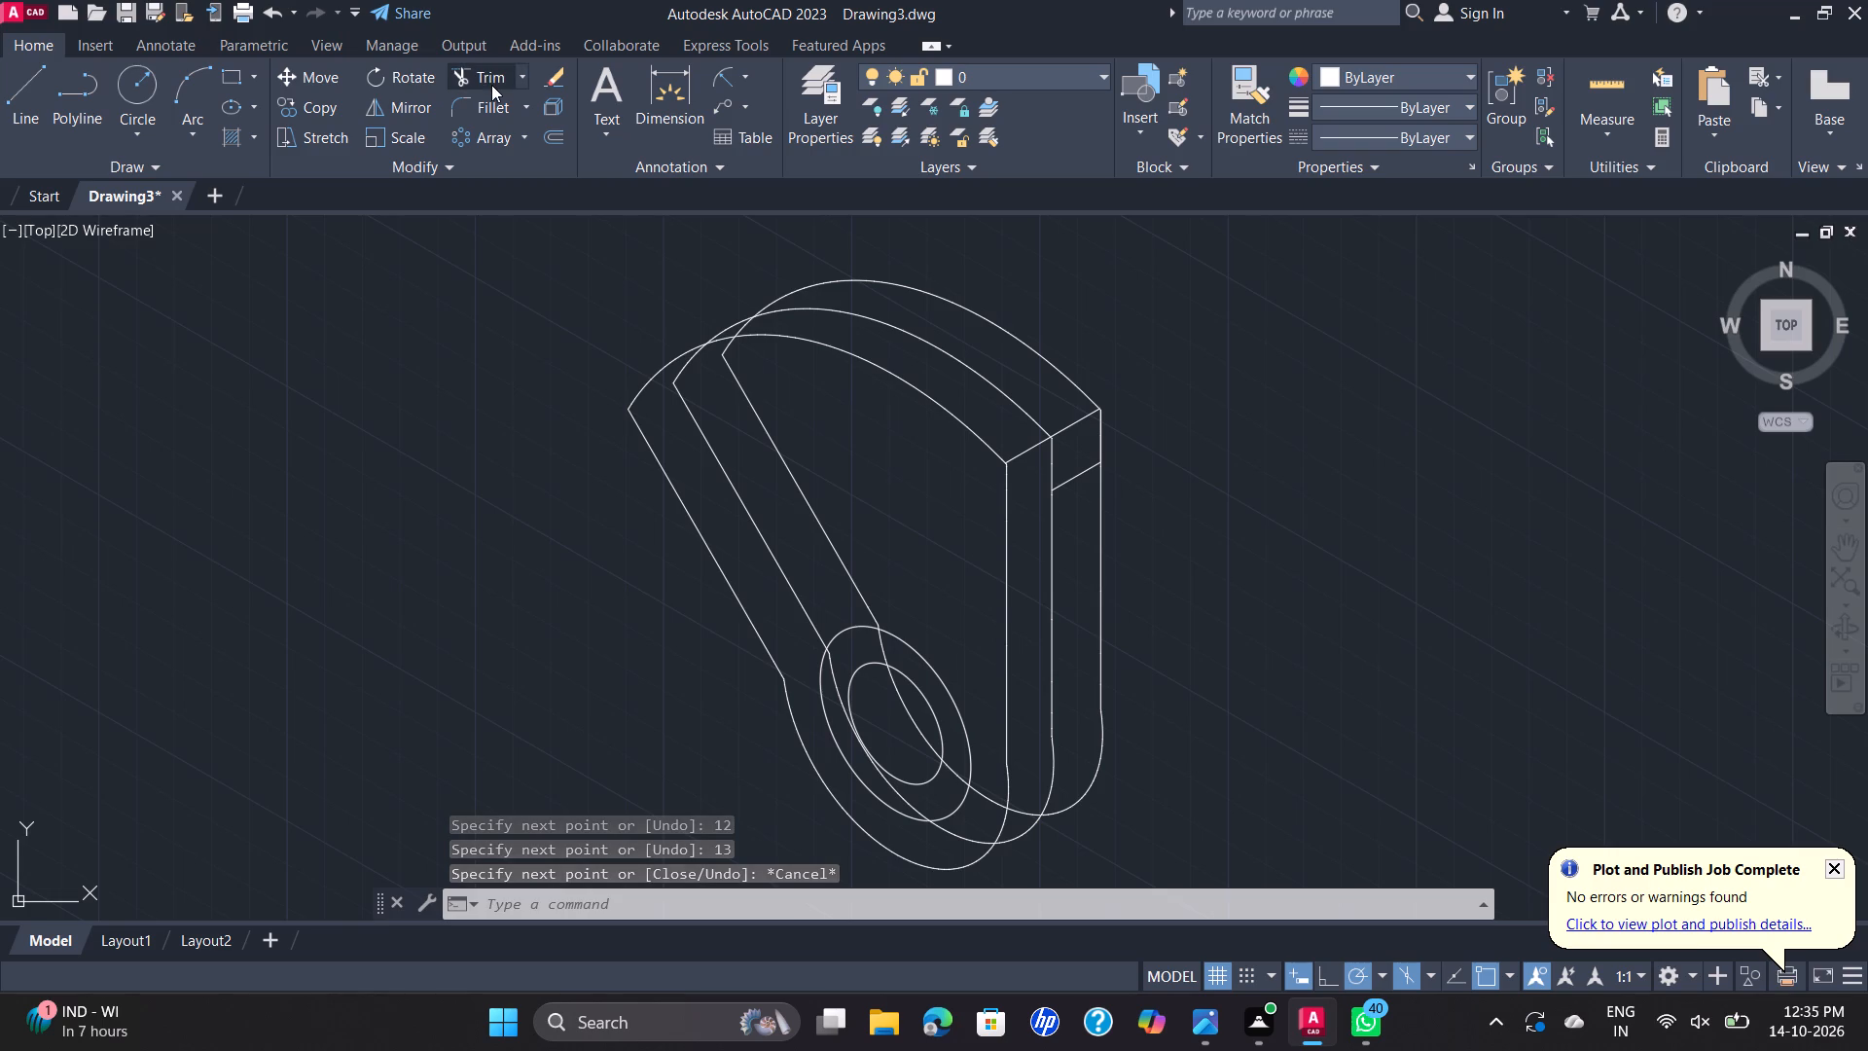
pyautogui.click(491, 85)
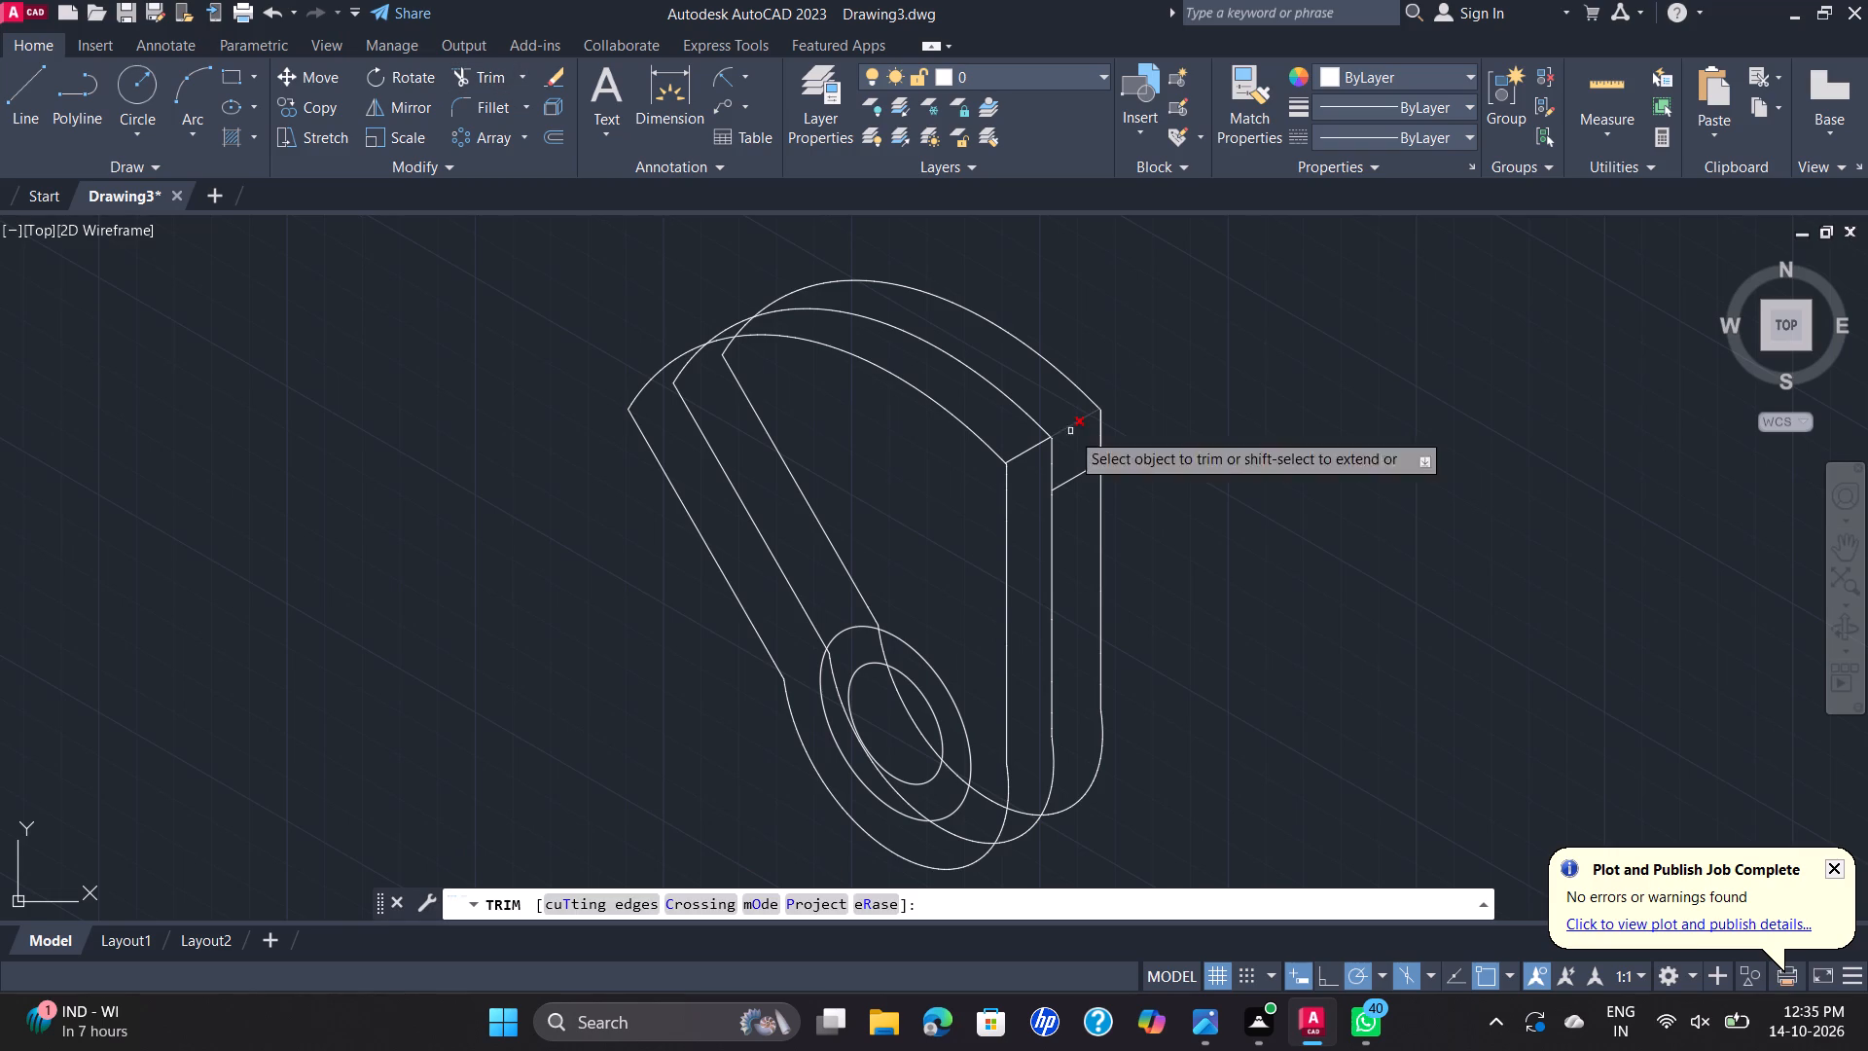
pyautogui.click(1097, 555)
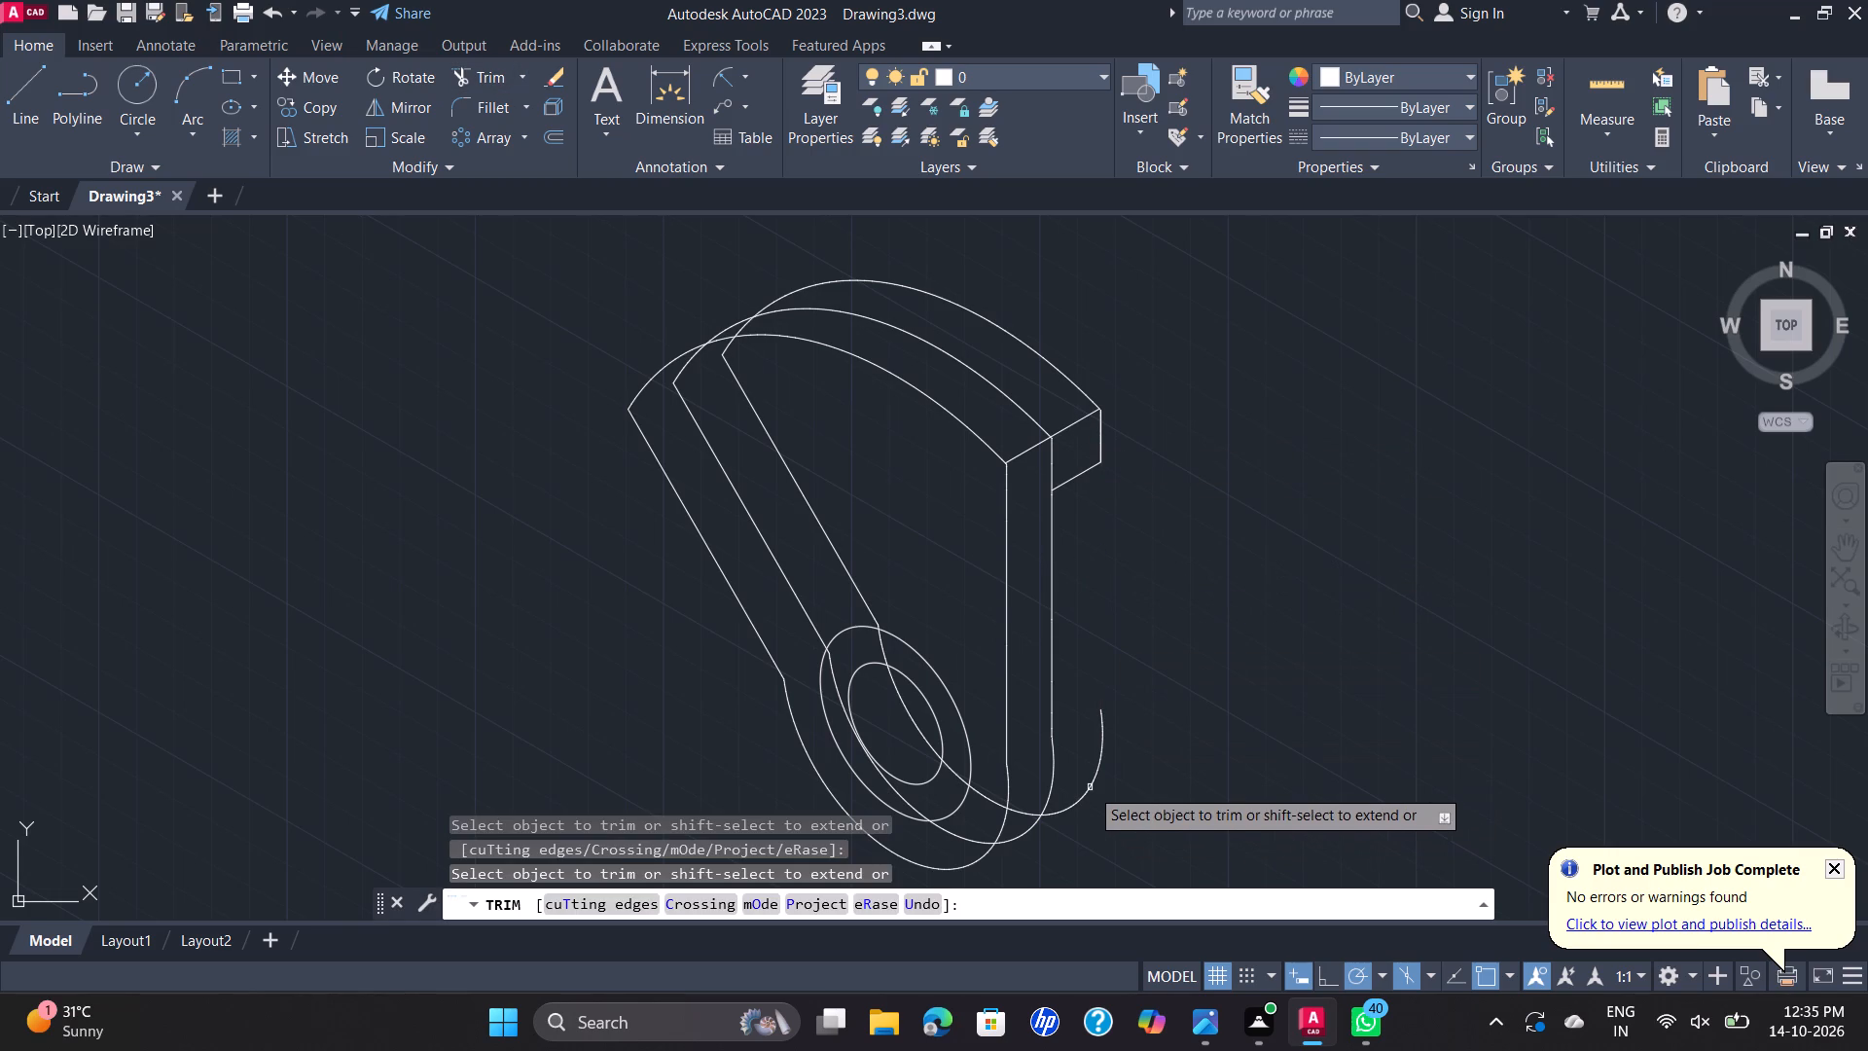
pyautogui.click(1088, 784)
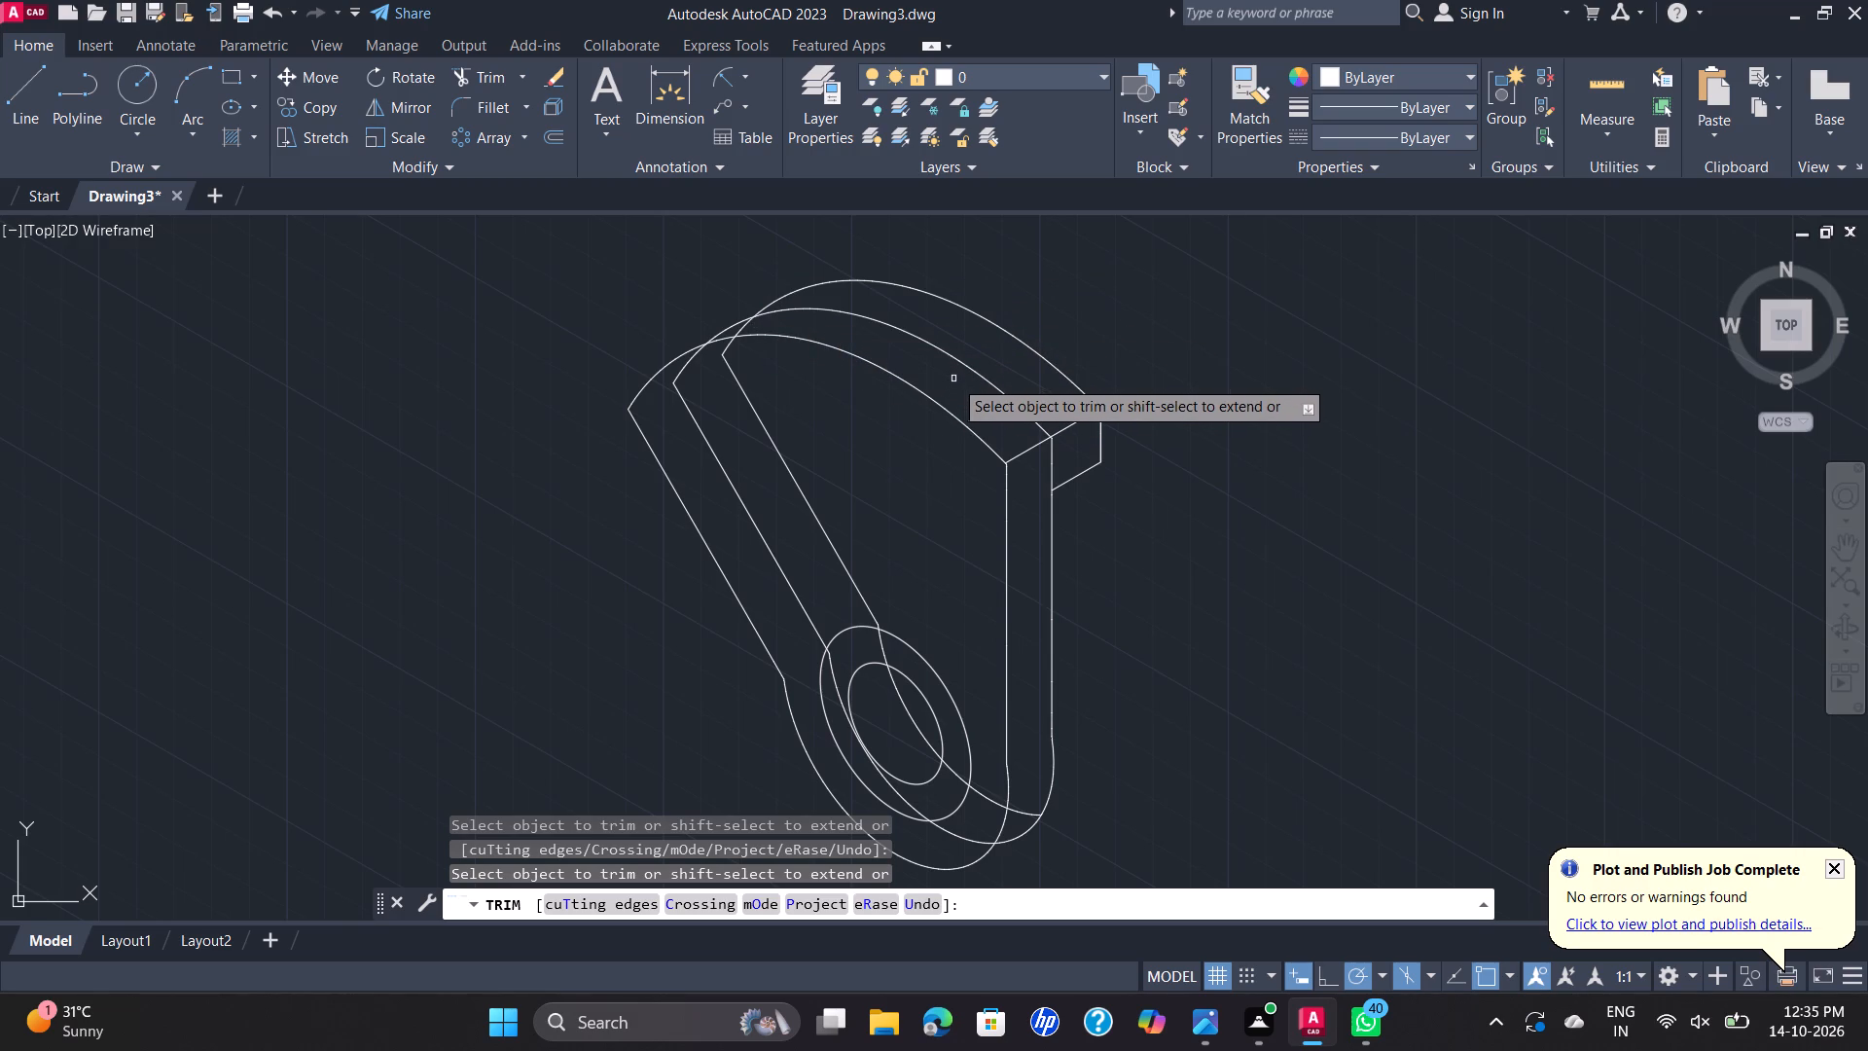
# Trim the middle outline's top arc between the depth line and its crossing with the rear arc.
pyautogui.click(980, 379)
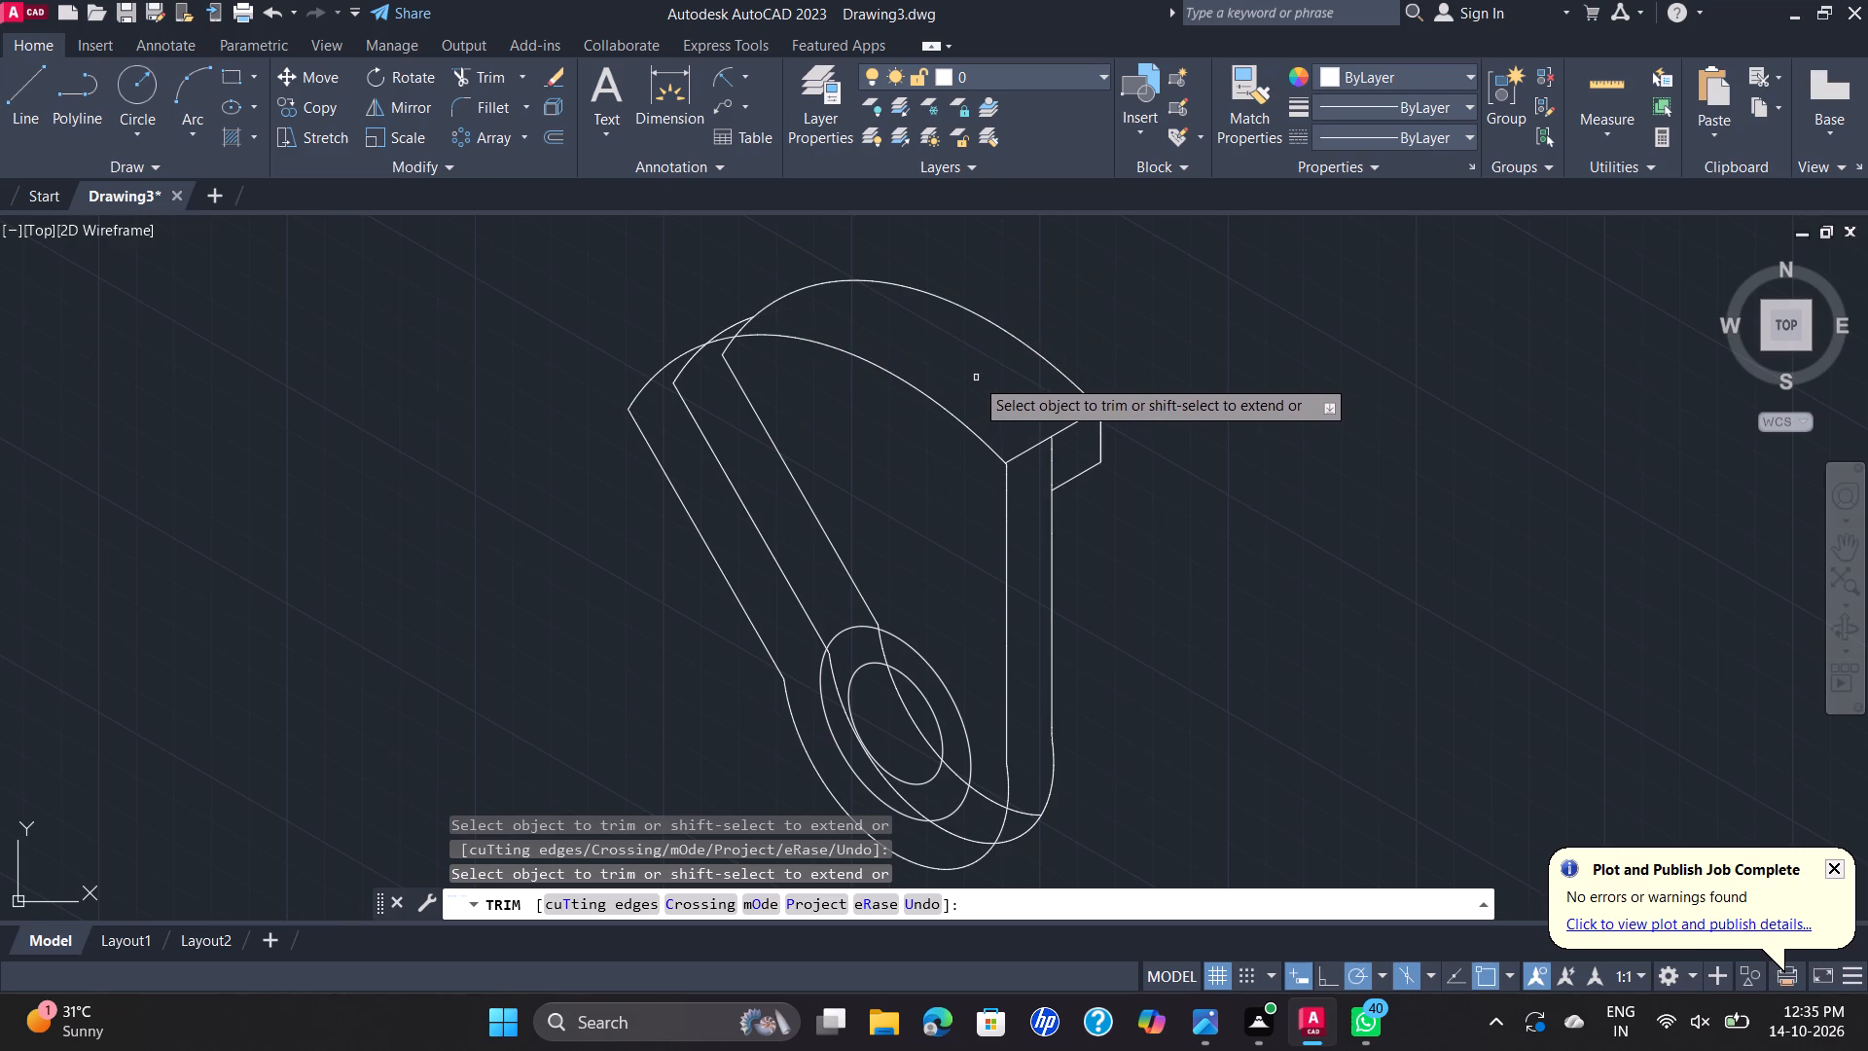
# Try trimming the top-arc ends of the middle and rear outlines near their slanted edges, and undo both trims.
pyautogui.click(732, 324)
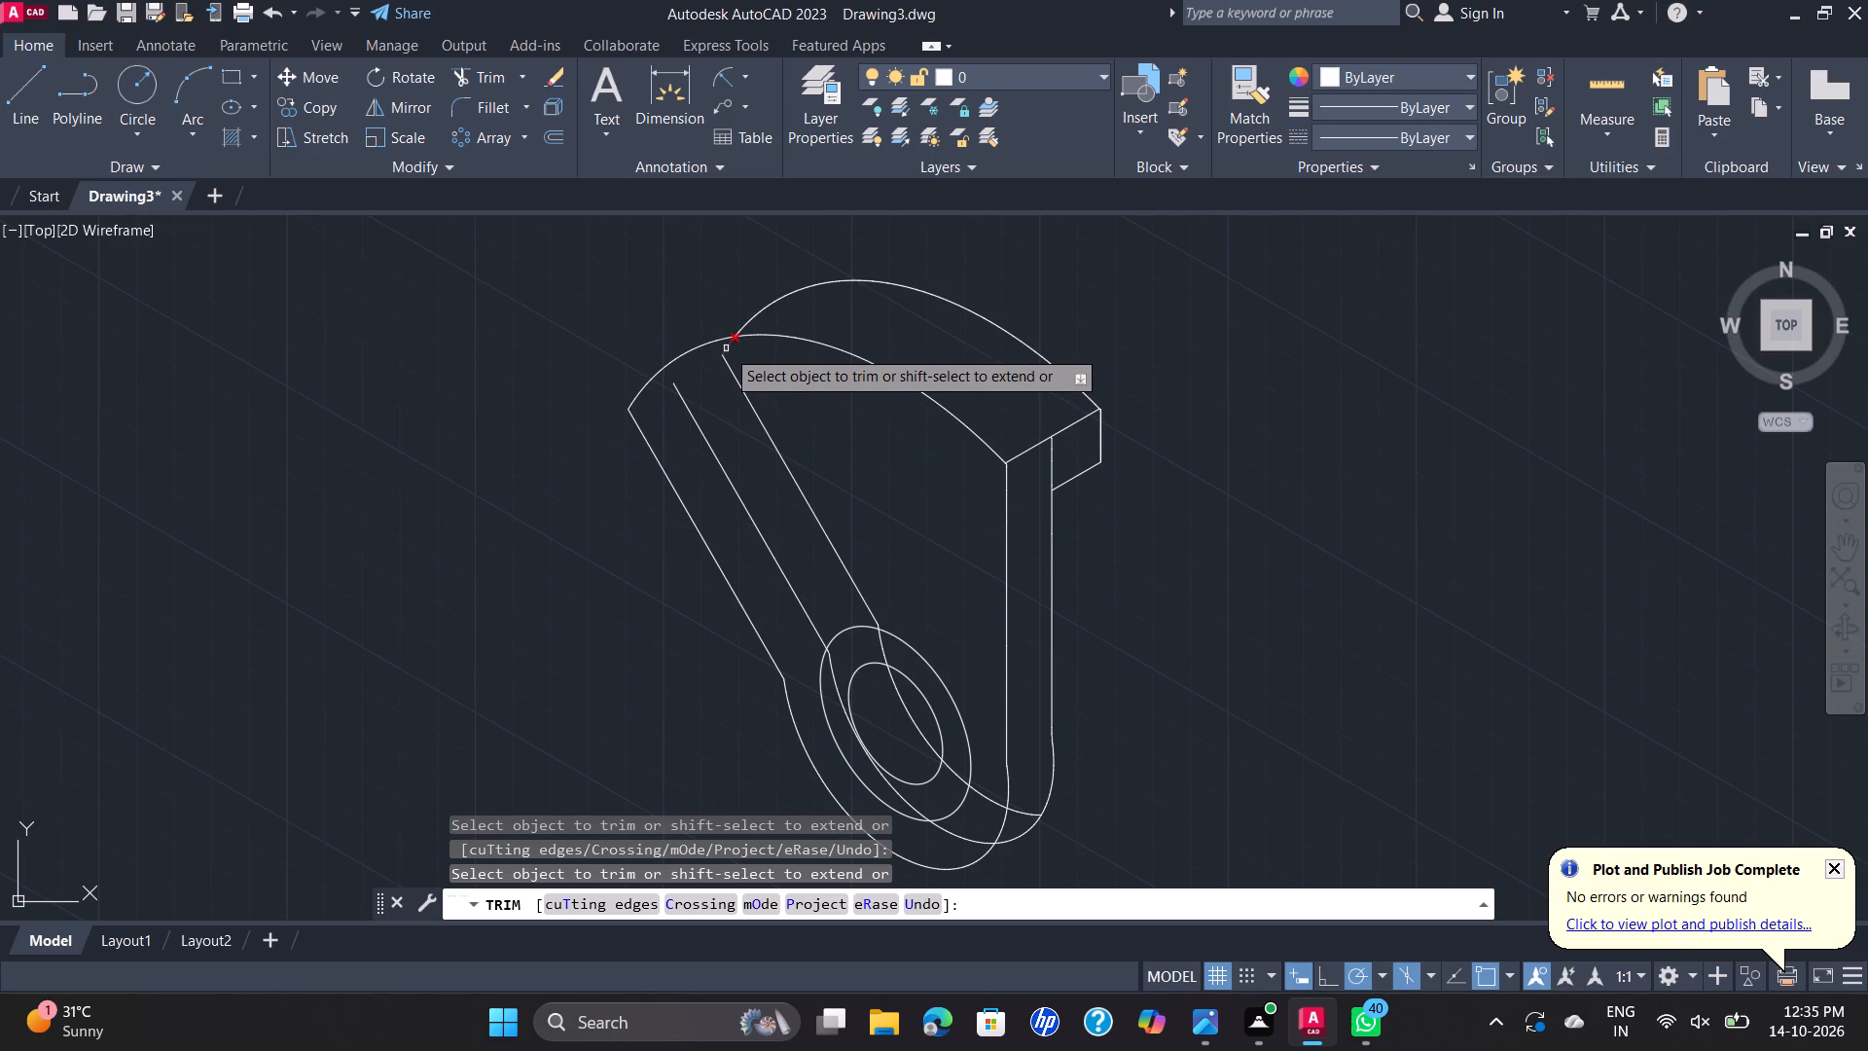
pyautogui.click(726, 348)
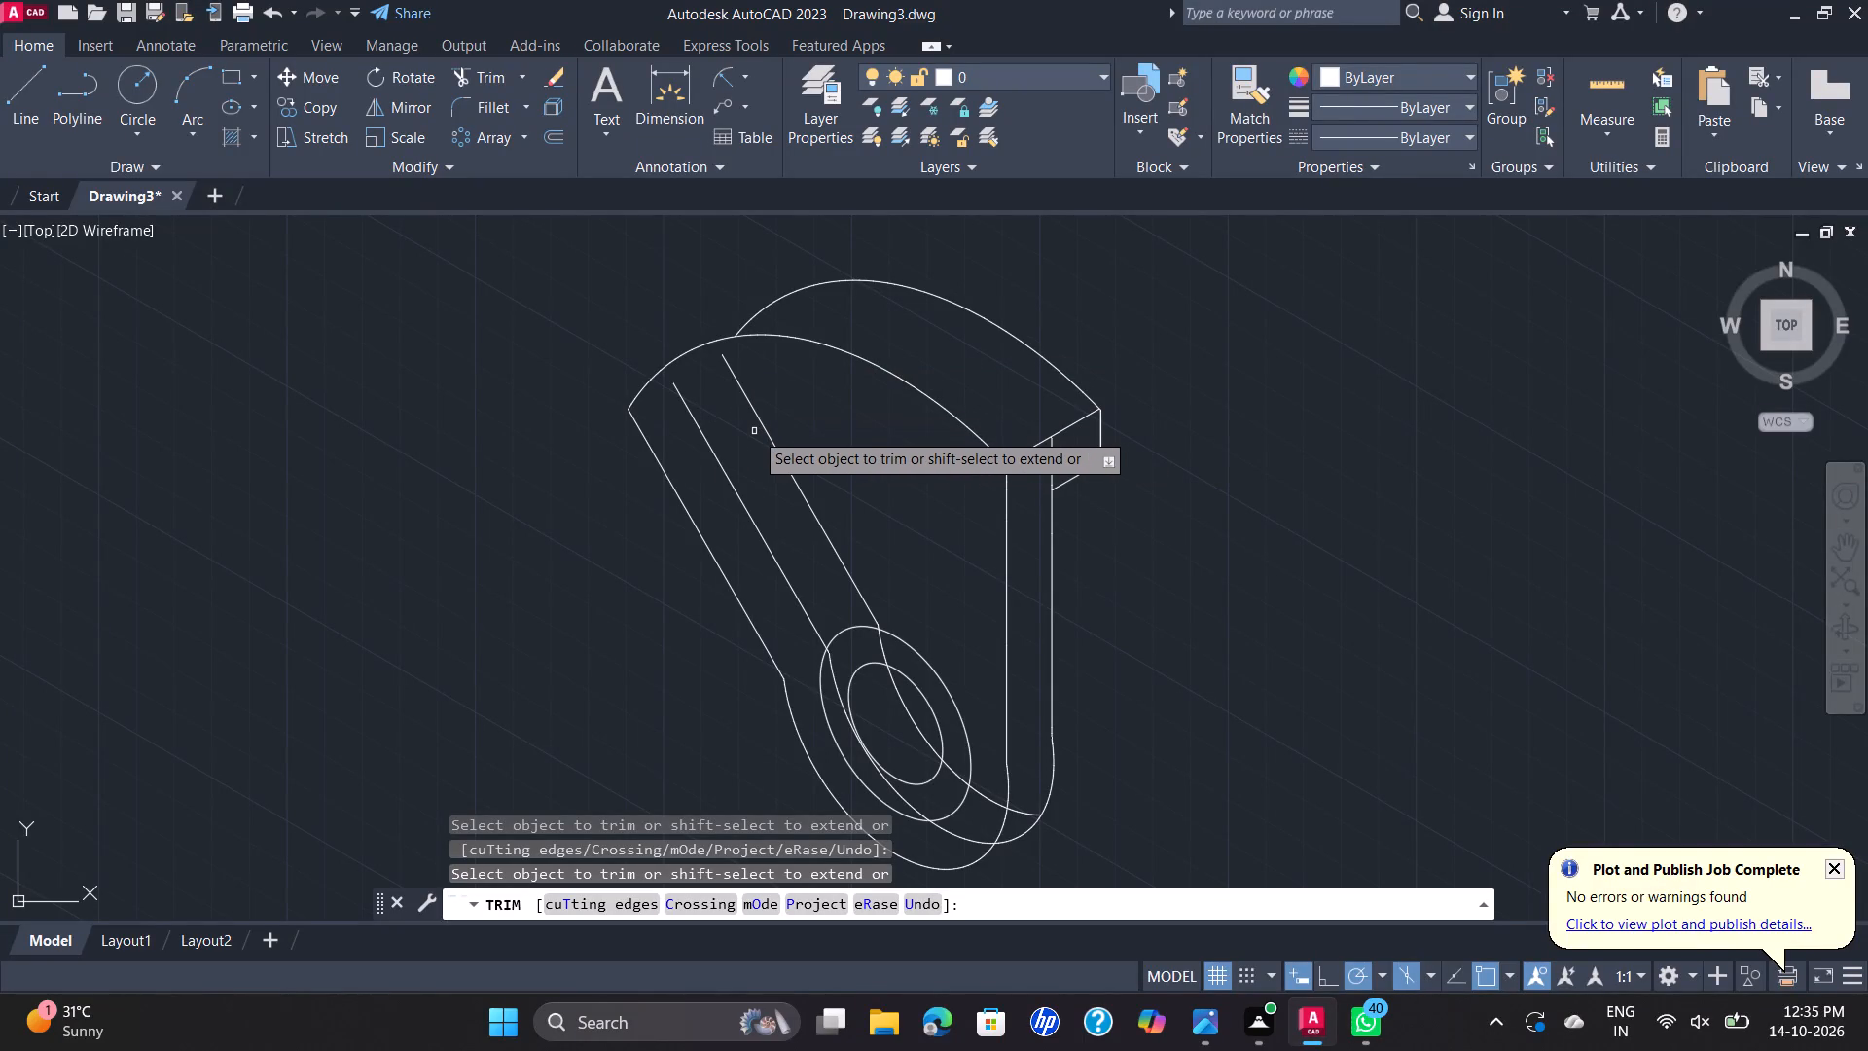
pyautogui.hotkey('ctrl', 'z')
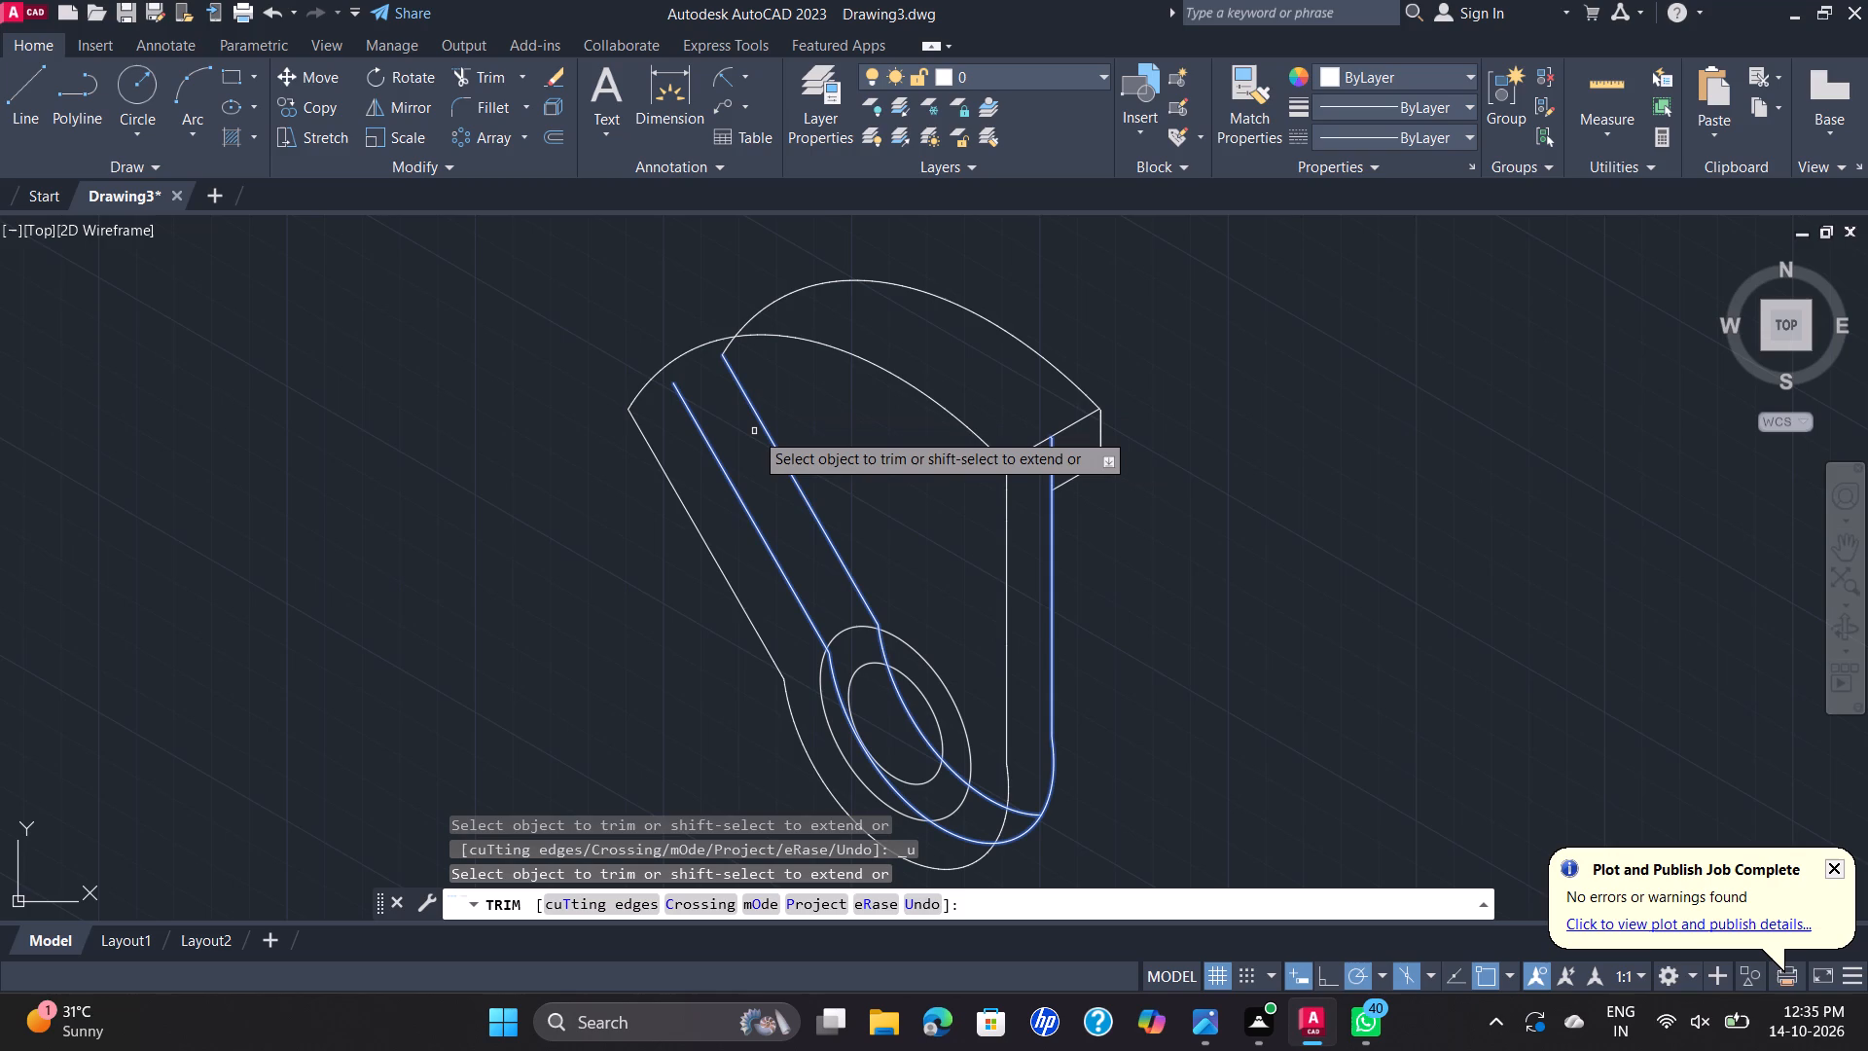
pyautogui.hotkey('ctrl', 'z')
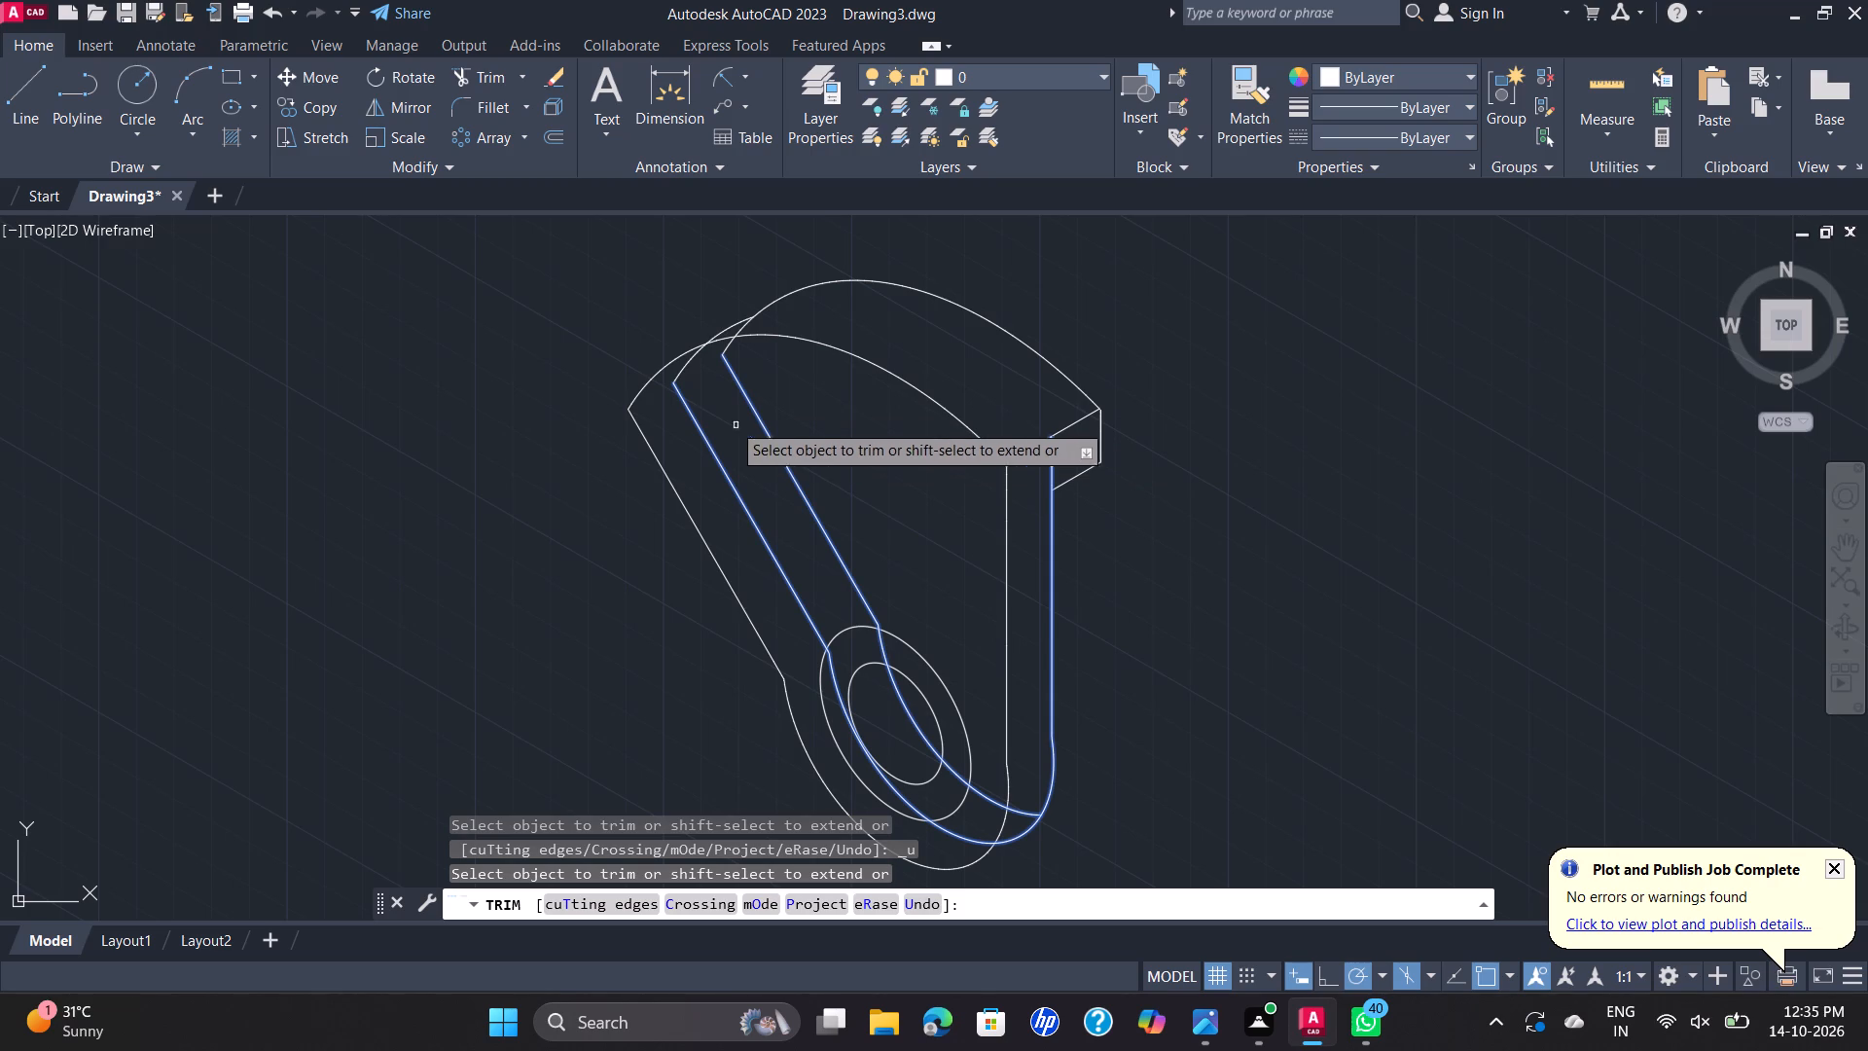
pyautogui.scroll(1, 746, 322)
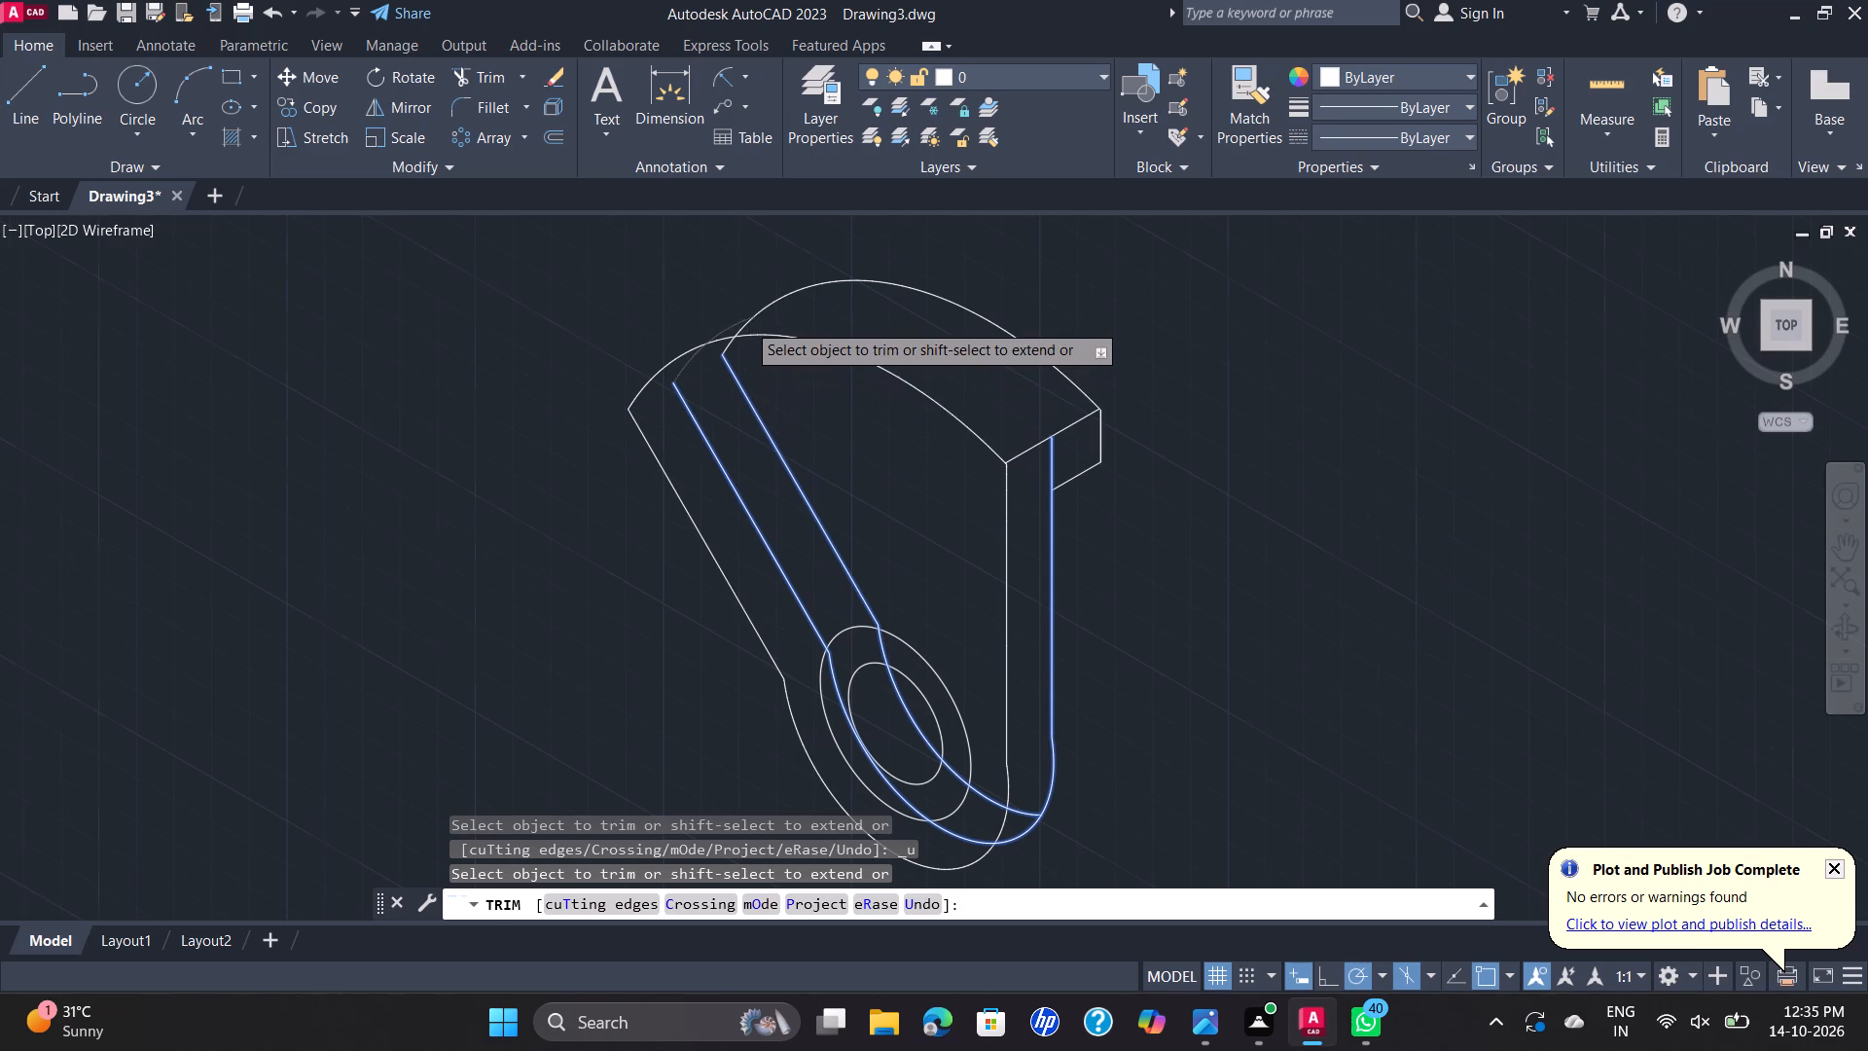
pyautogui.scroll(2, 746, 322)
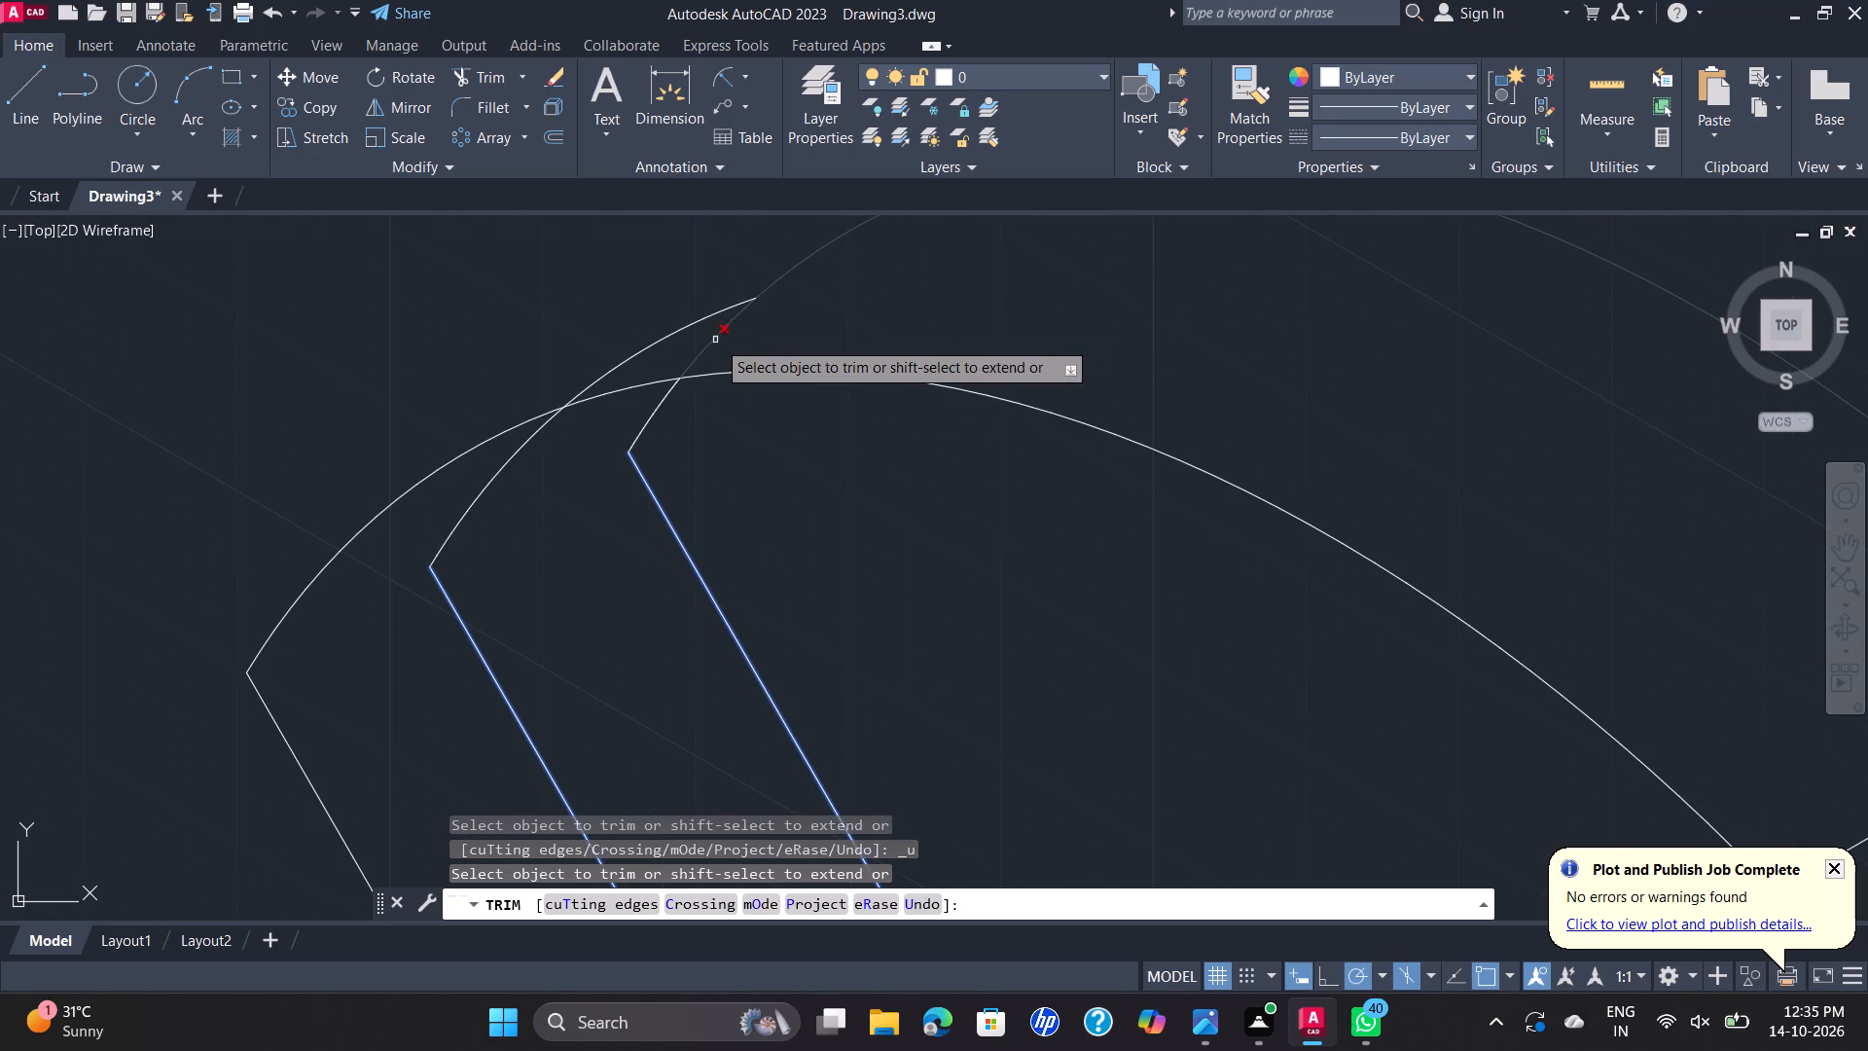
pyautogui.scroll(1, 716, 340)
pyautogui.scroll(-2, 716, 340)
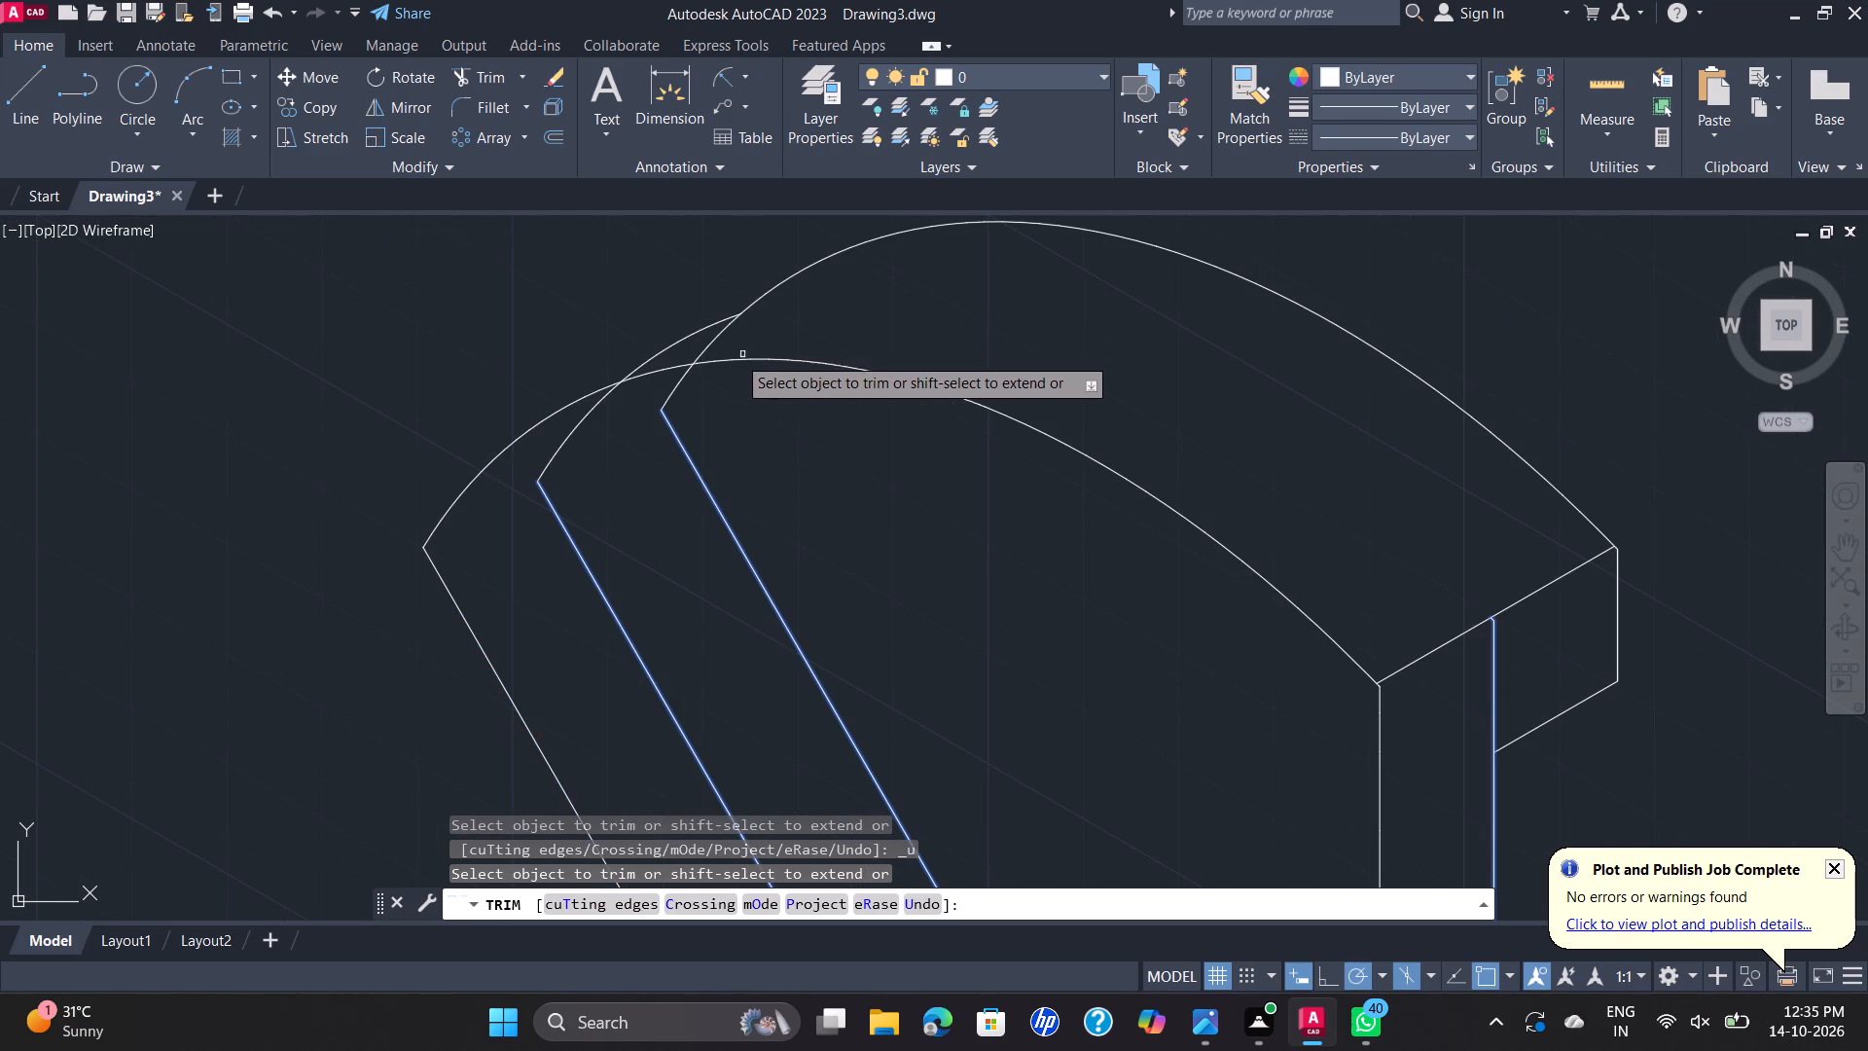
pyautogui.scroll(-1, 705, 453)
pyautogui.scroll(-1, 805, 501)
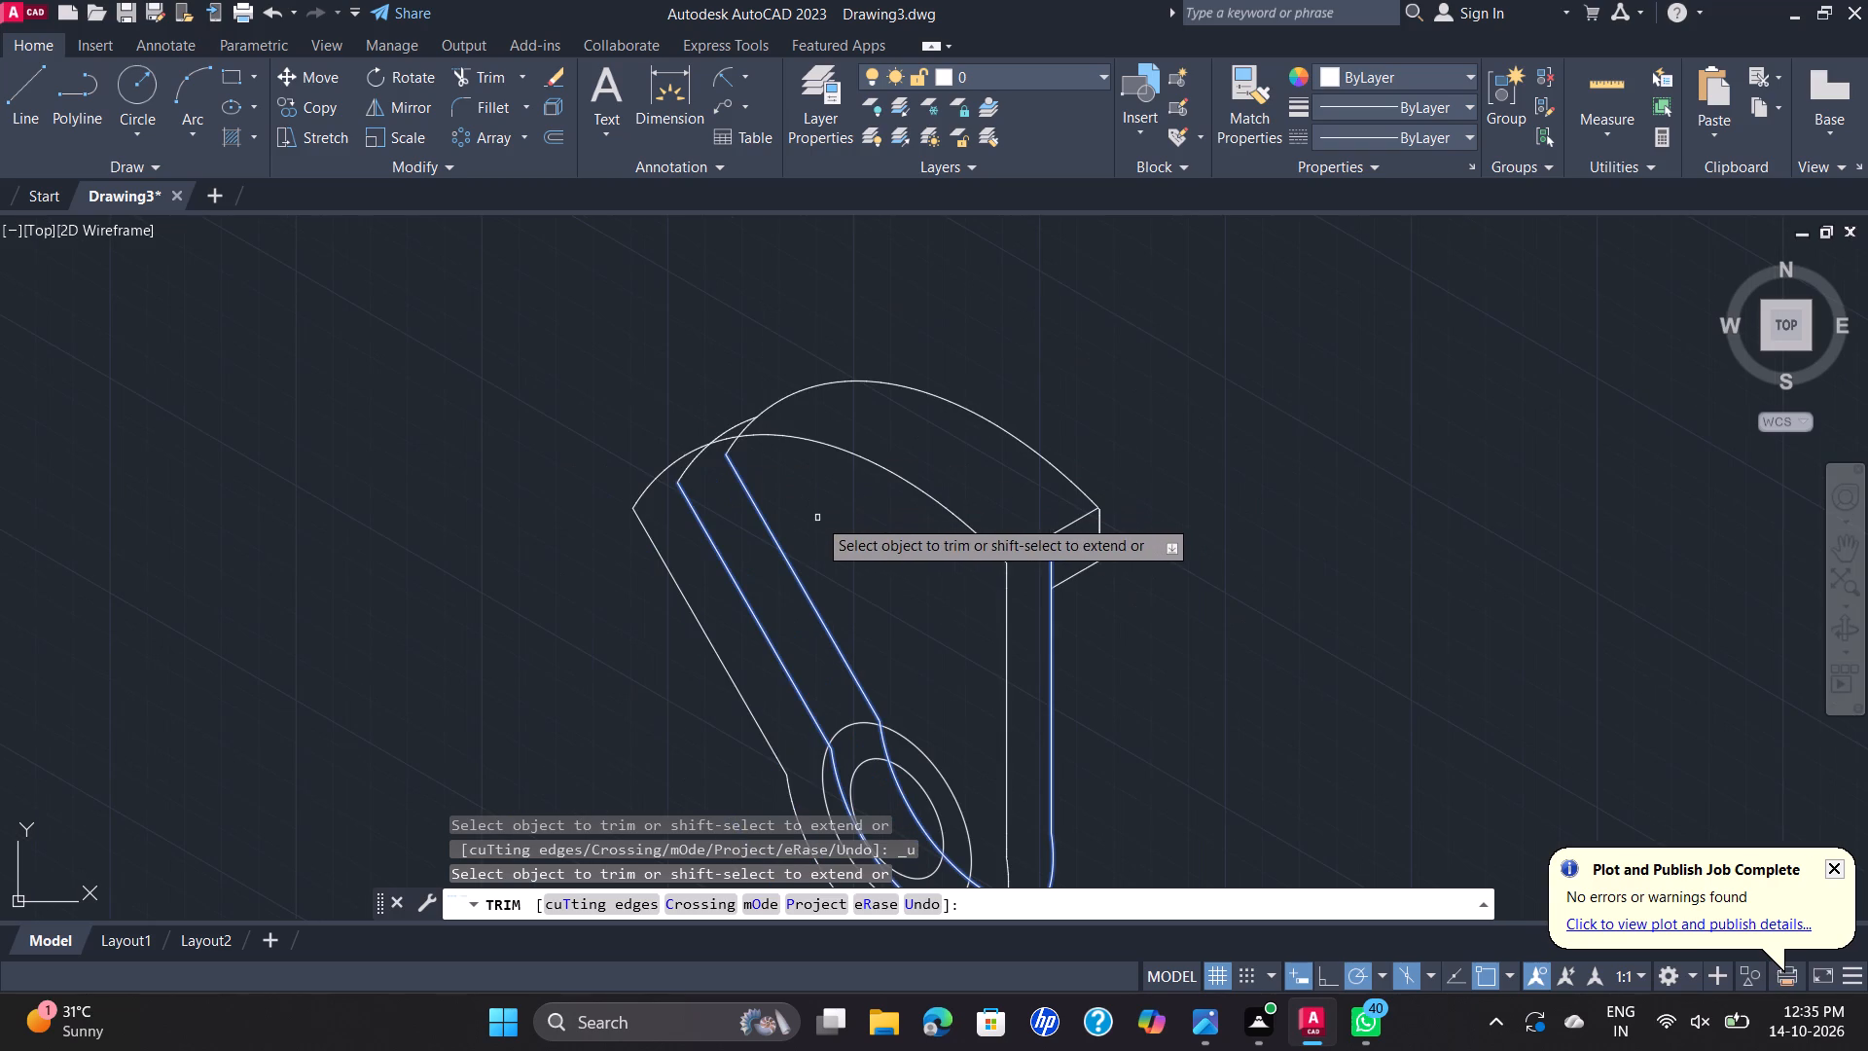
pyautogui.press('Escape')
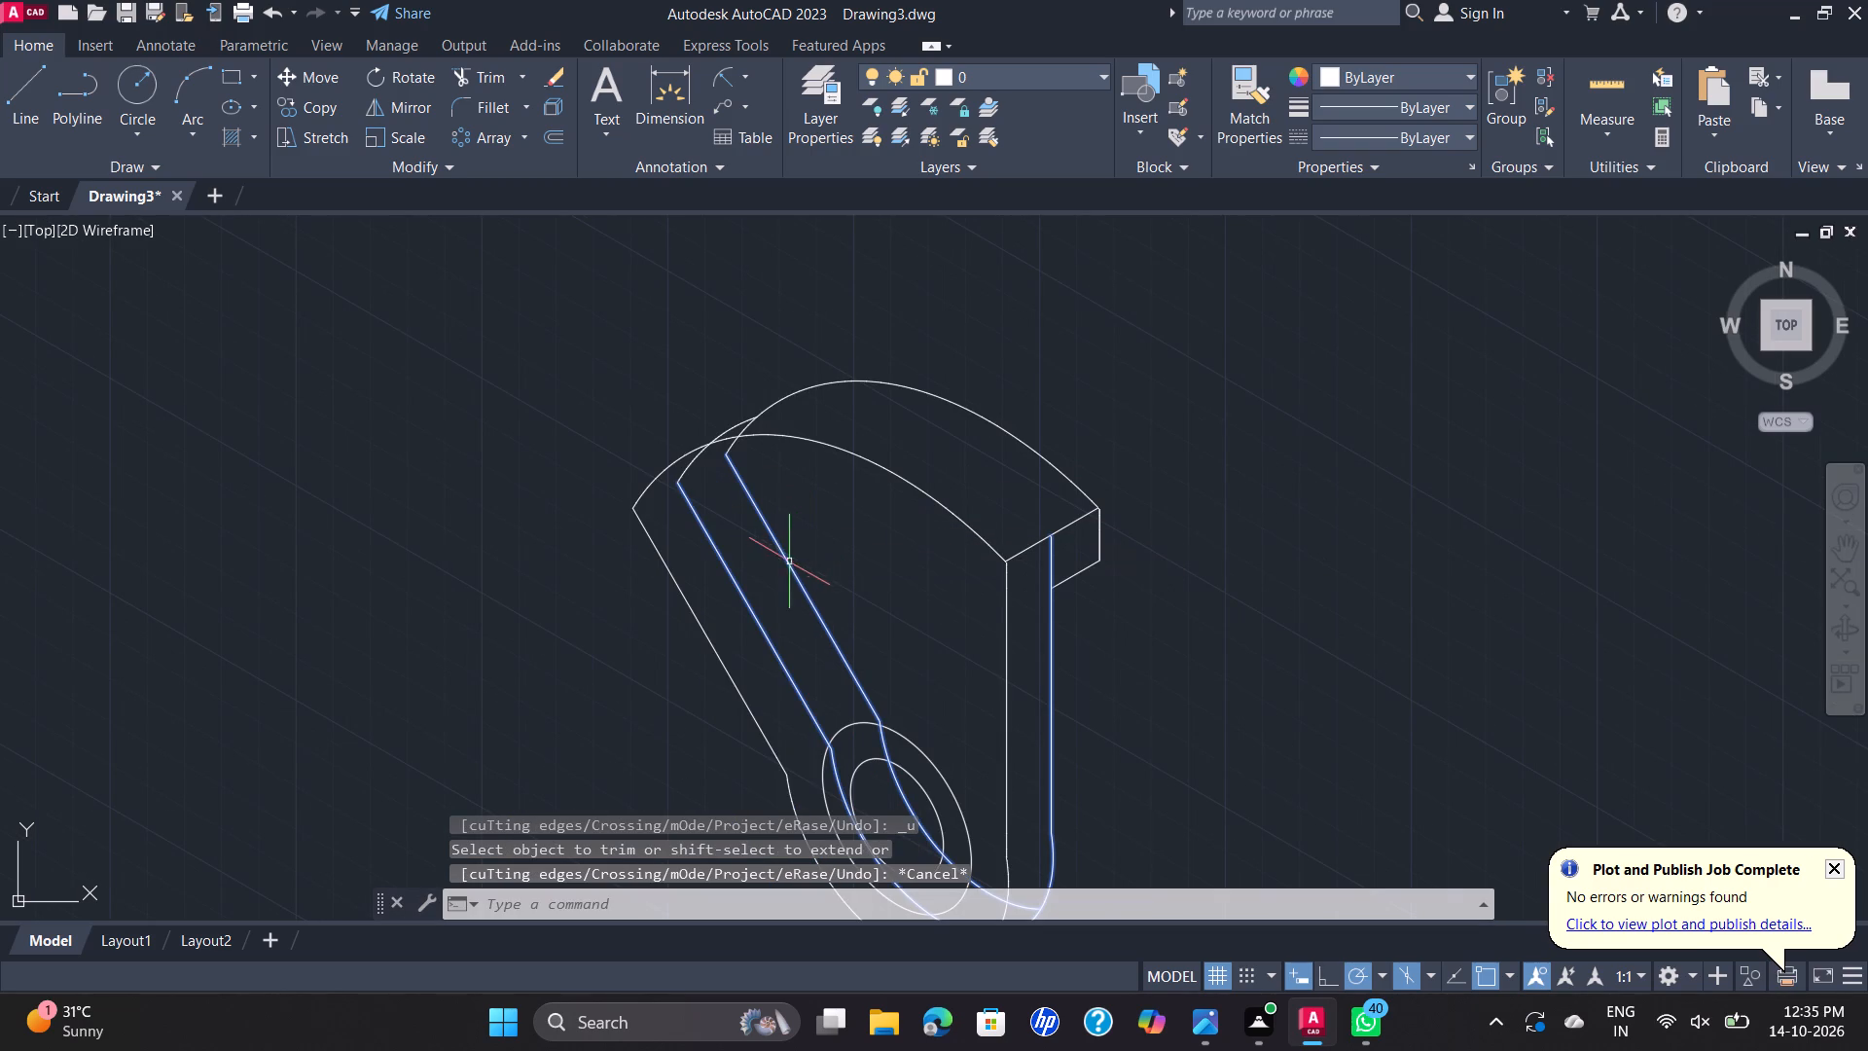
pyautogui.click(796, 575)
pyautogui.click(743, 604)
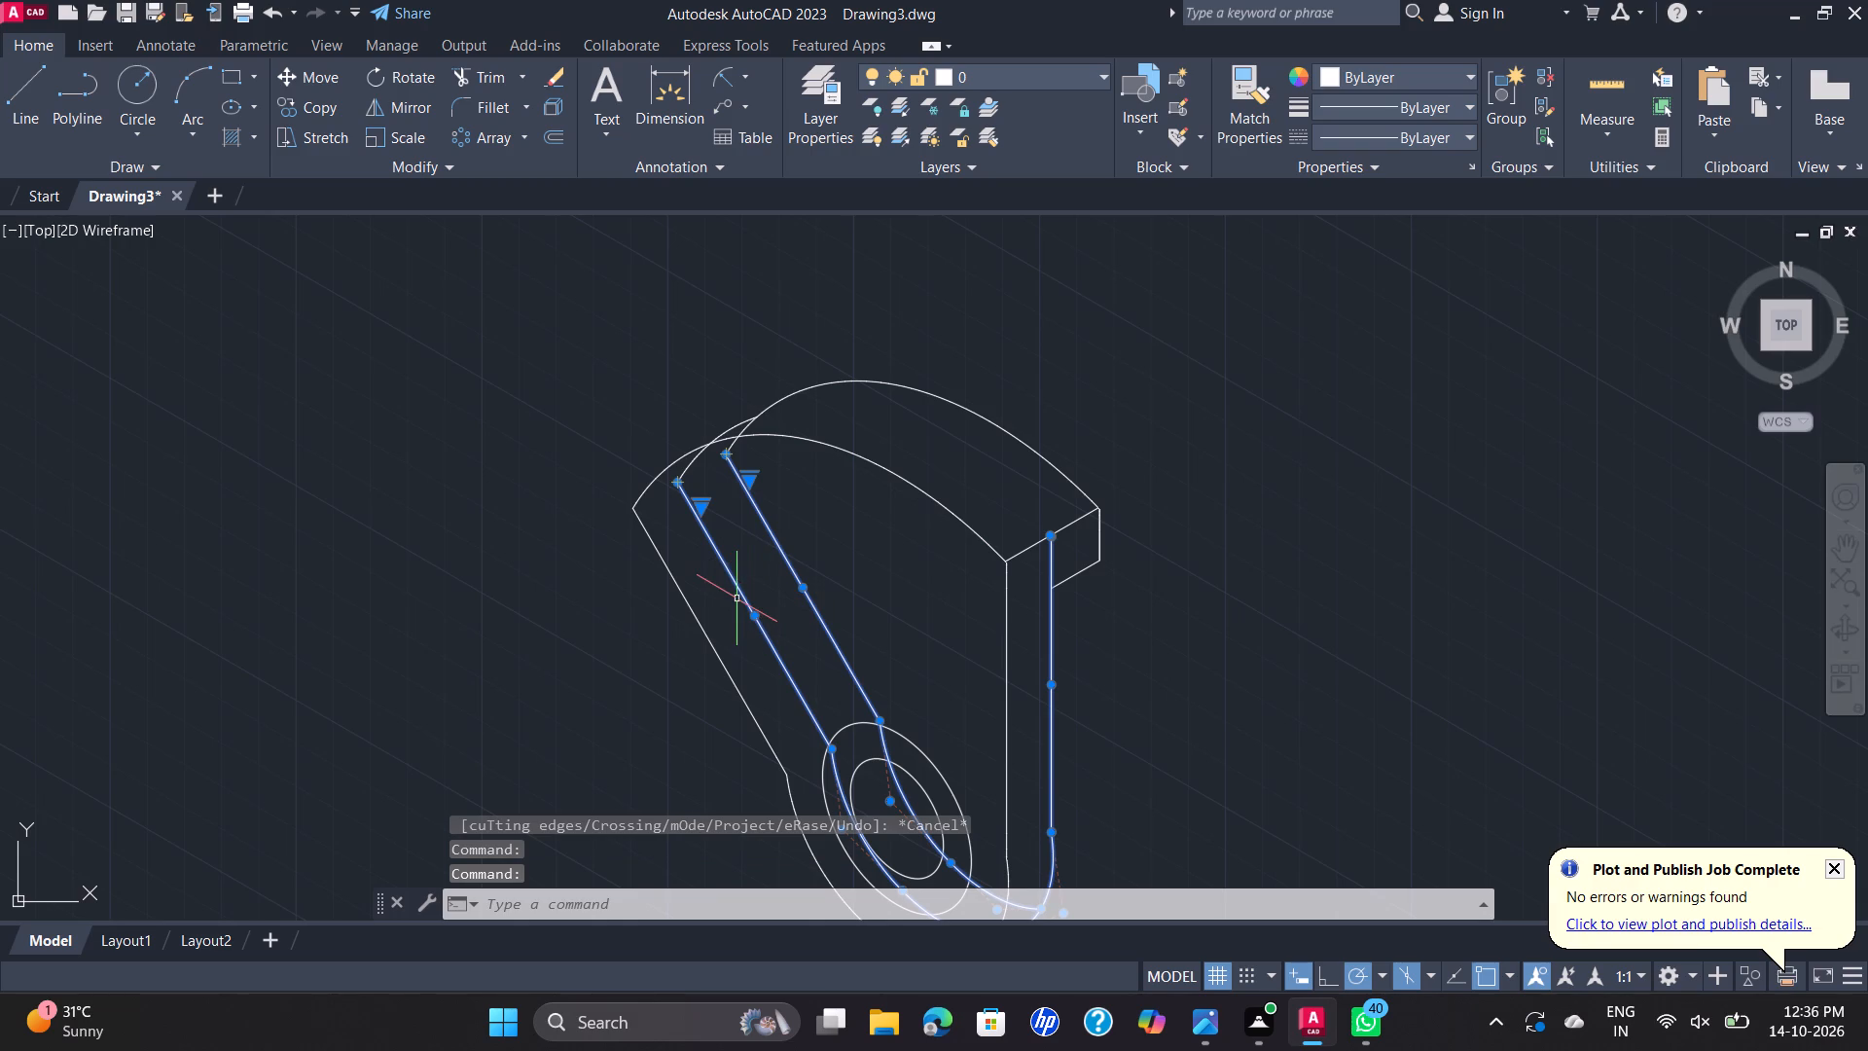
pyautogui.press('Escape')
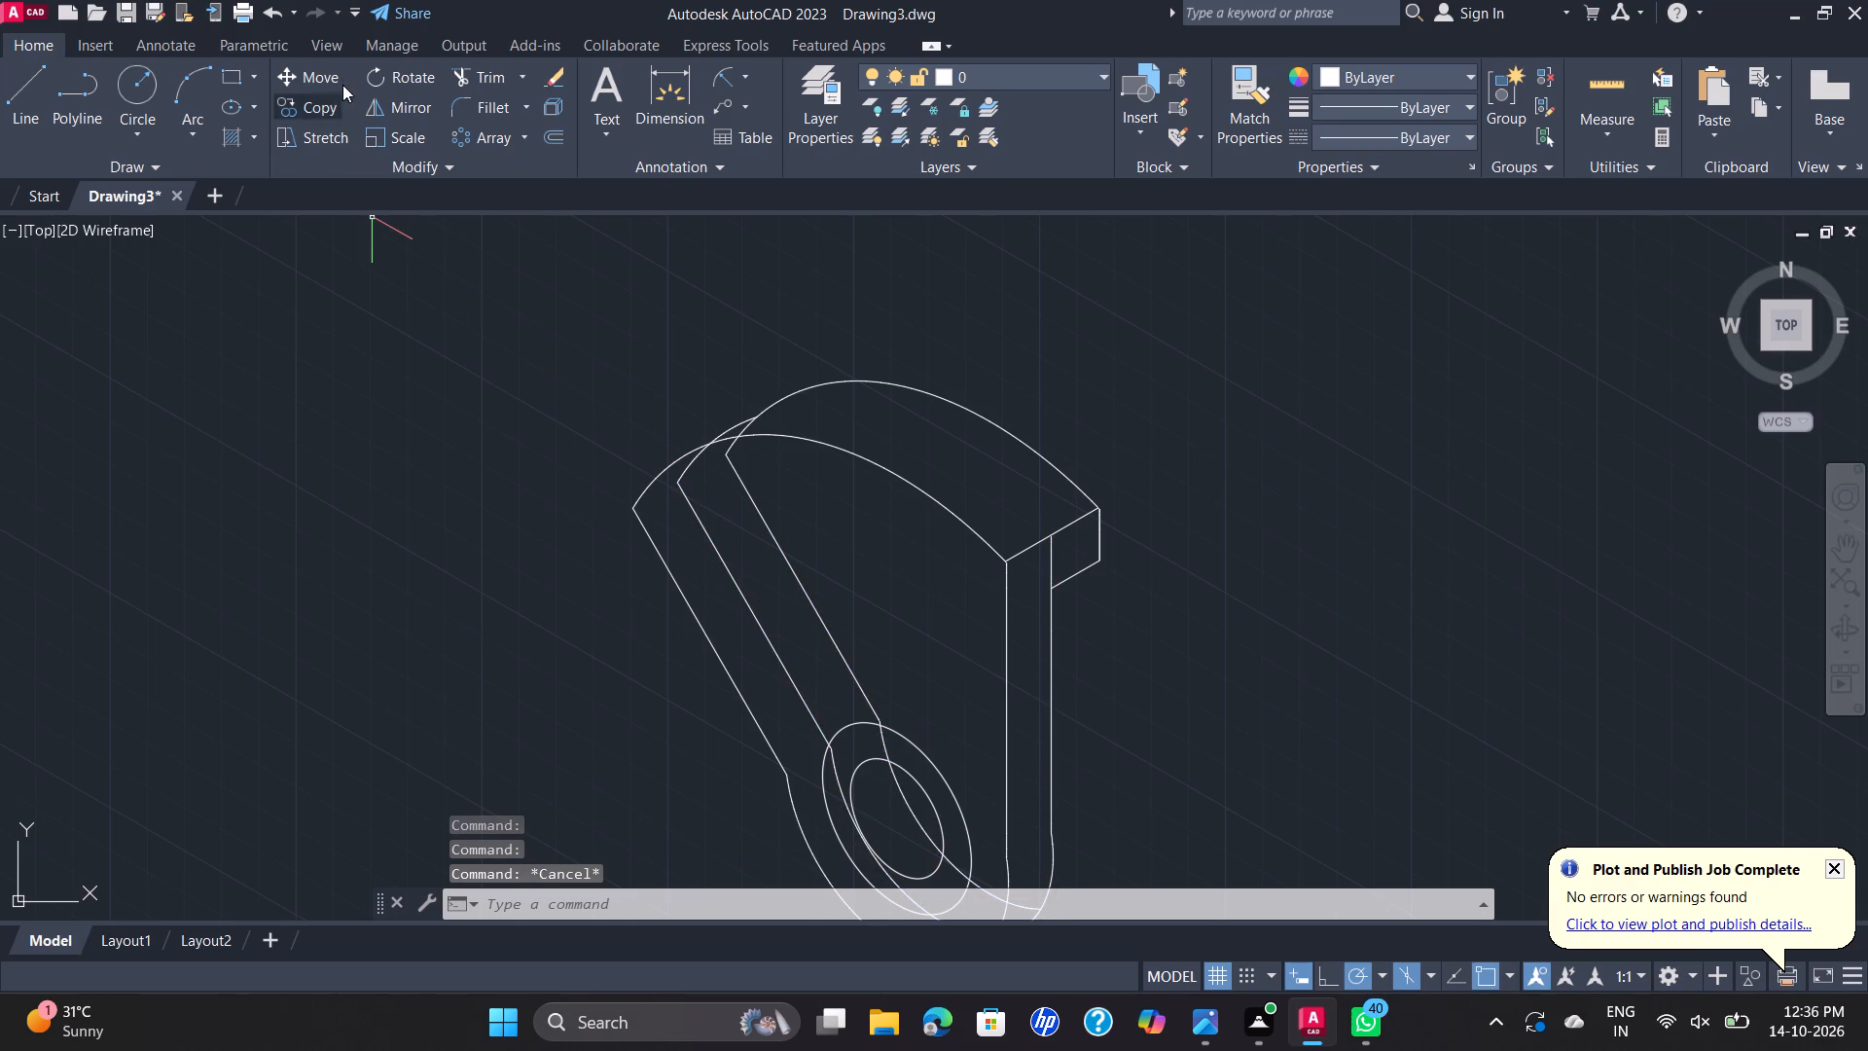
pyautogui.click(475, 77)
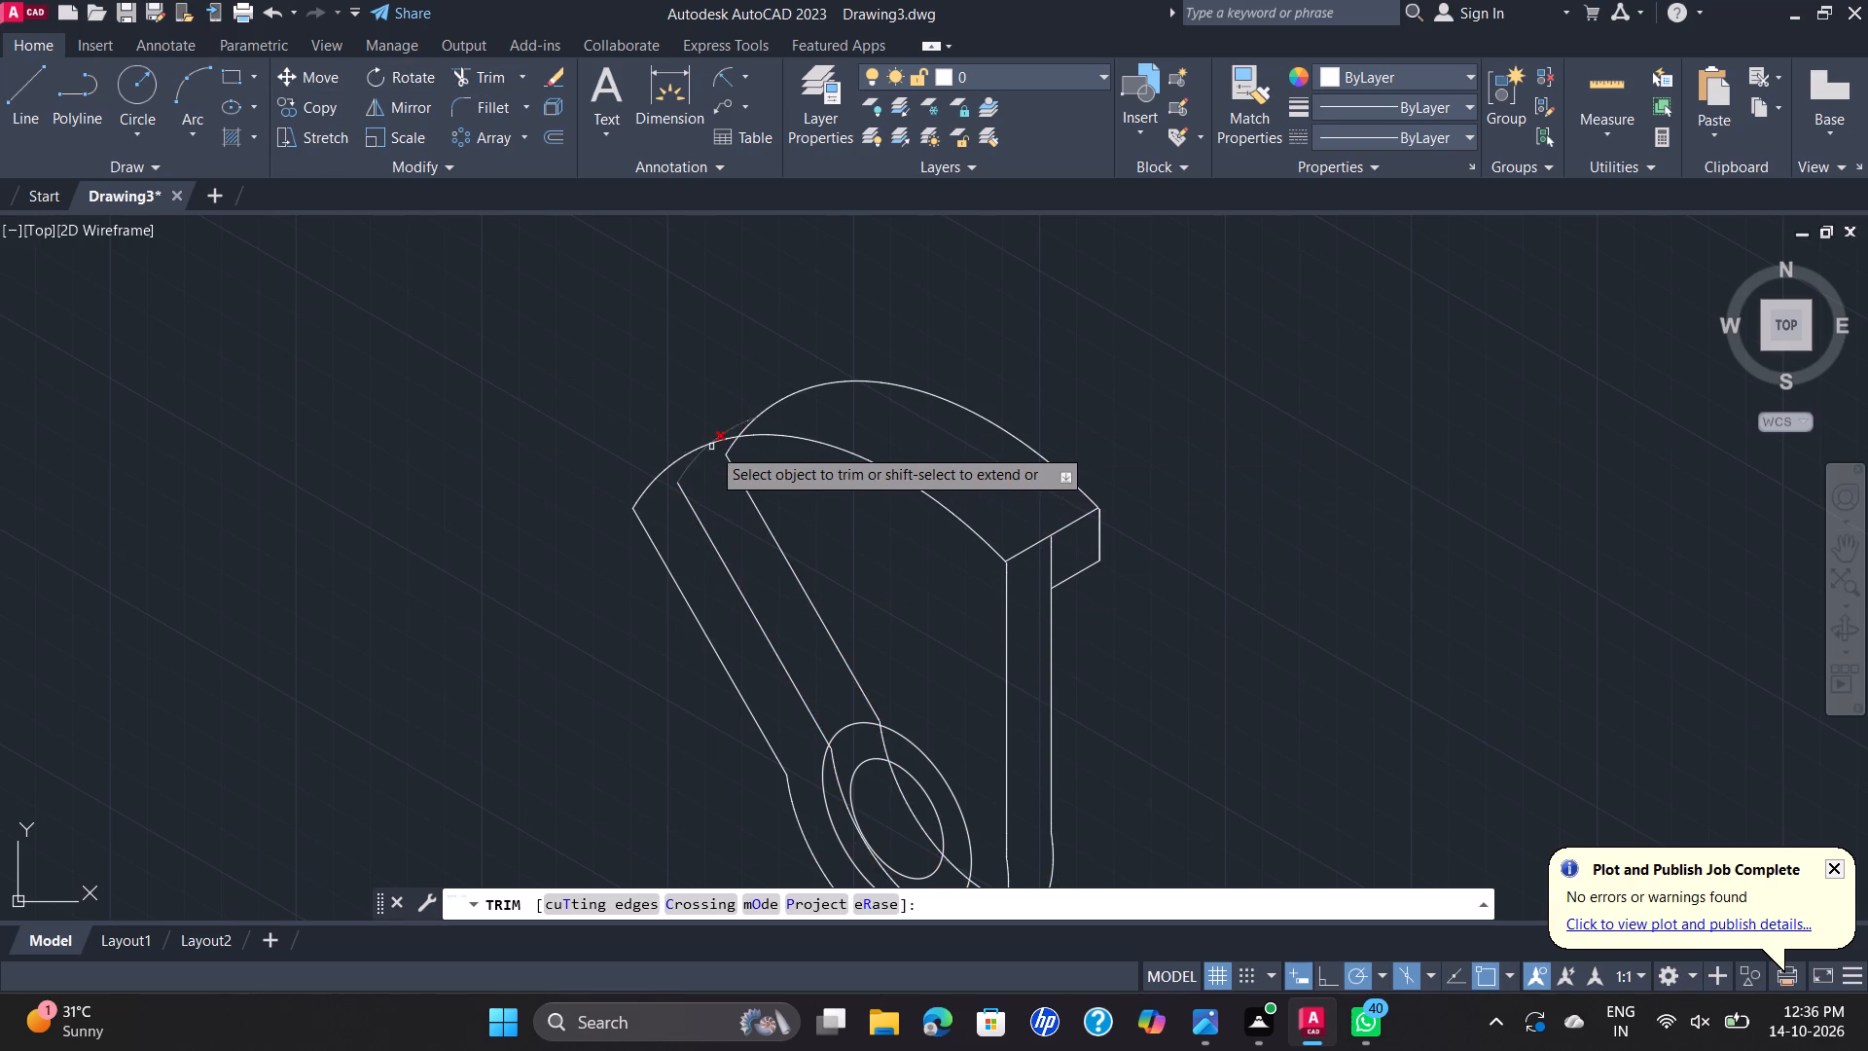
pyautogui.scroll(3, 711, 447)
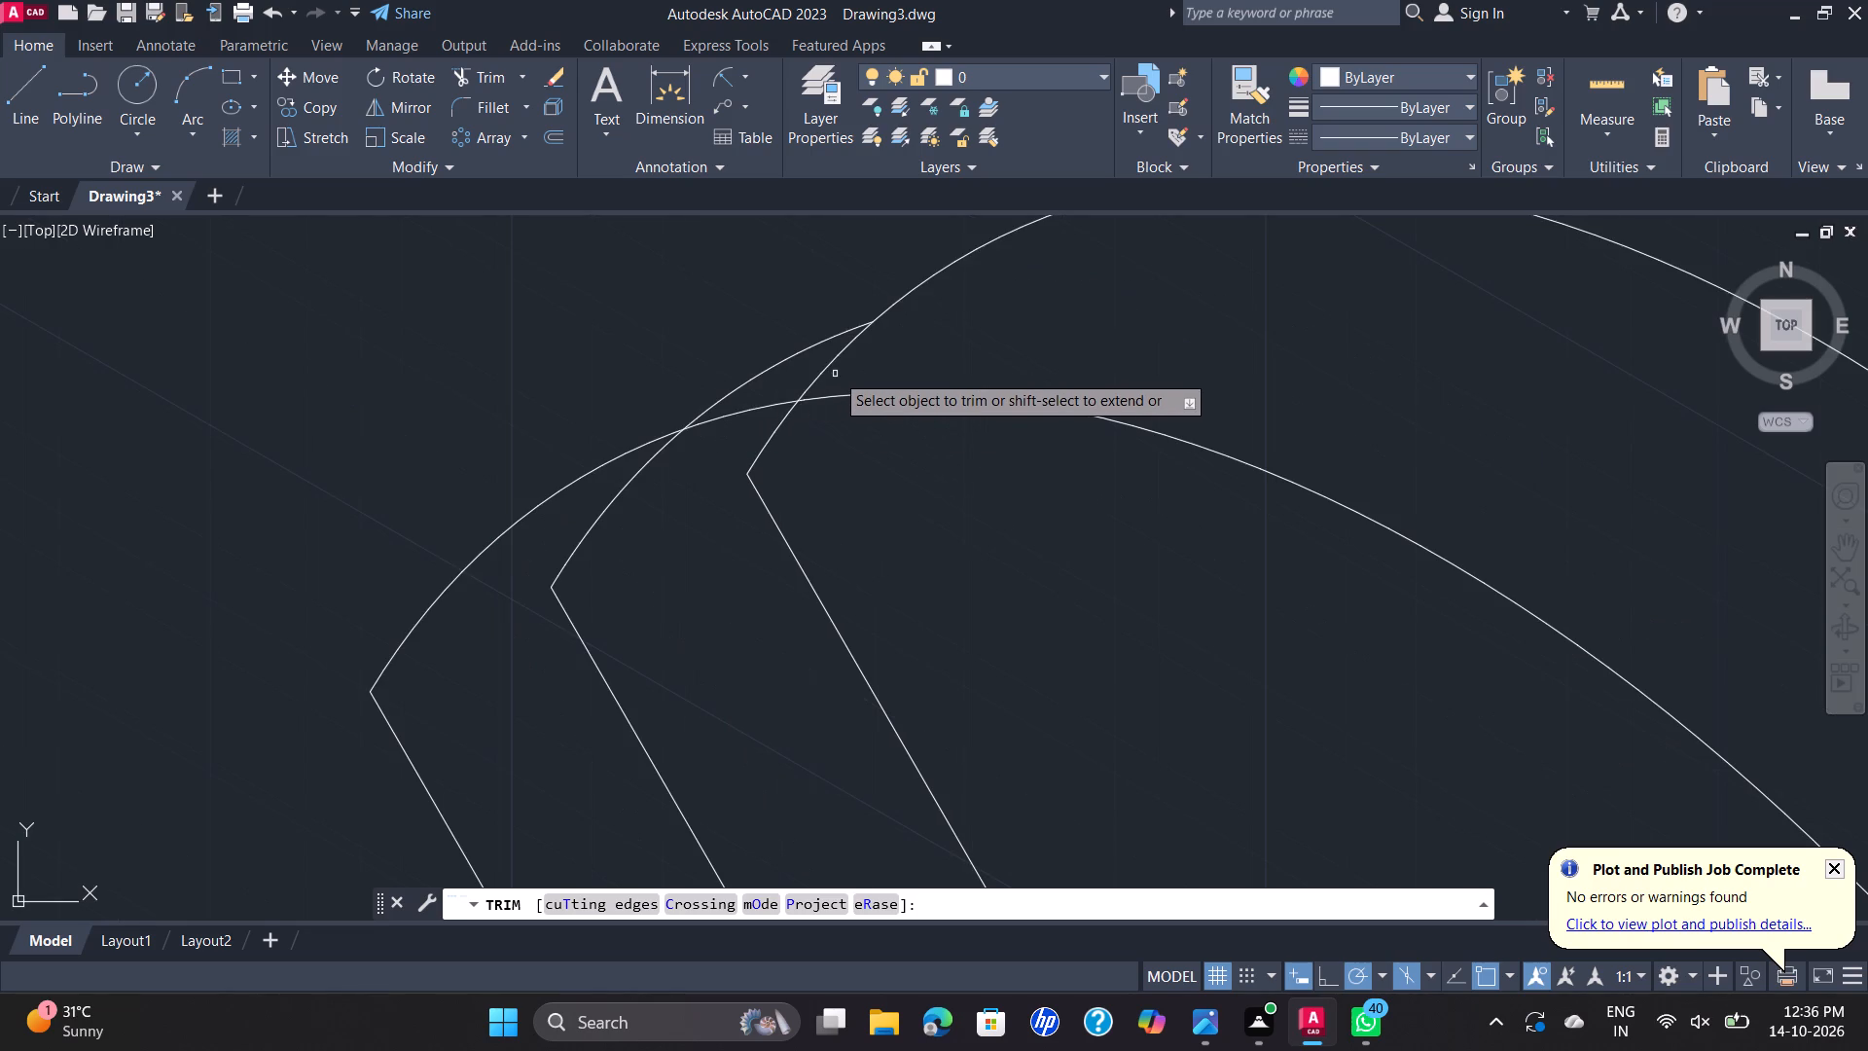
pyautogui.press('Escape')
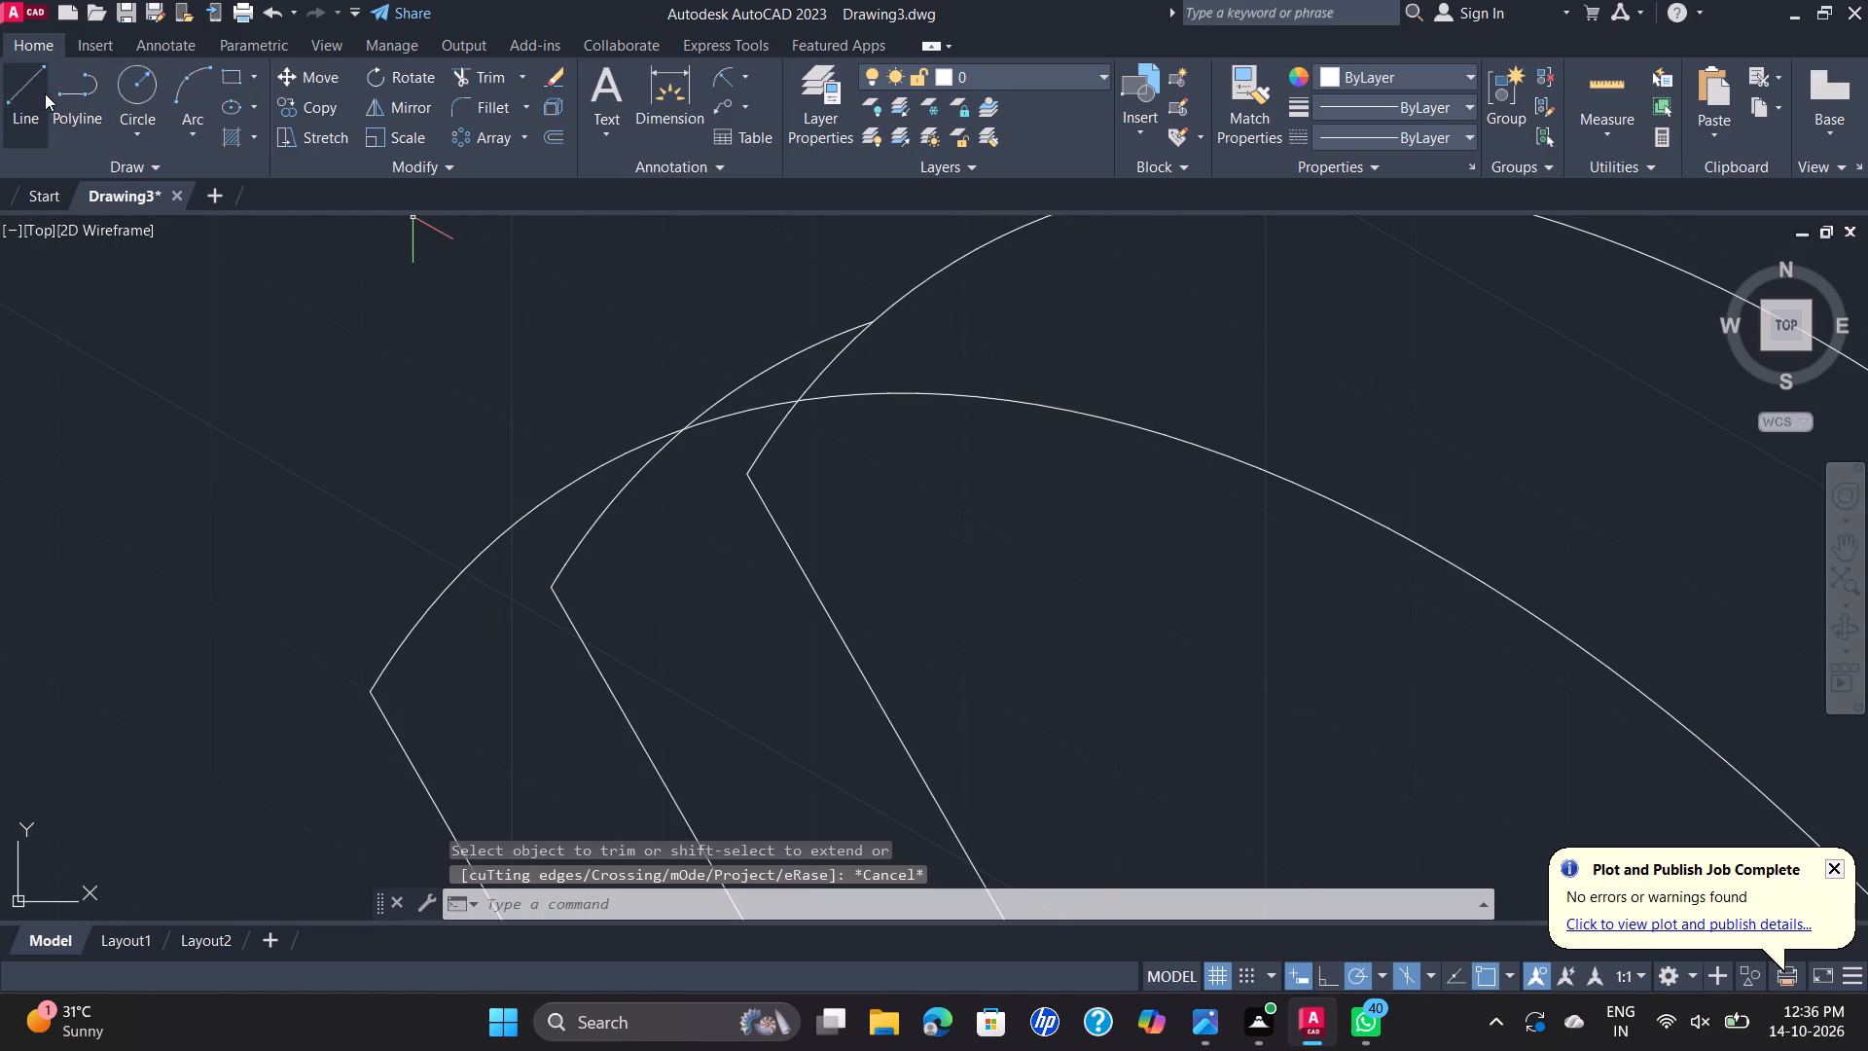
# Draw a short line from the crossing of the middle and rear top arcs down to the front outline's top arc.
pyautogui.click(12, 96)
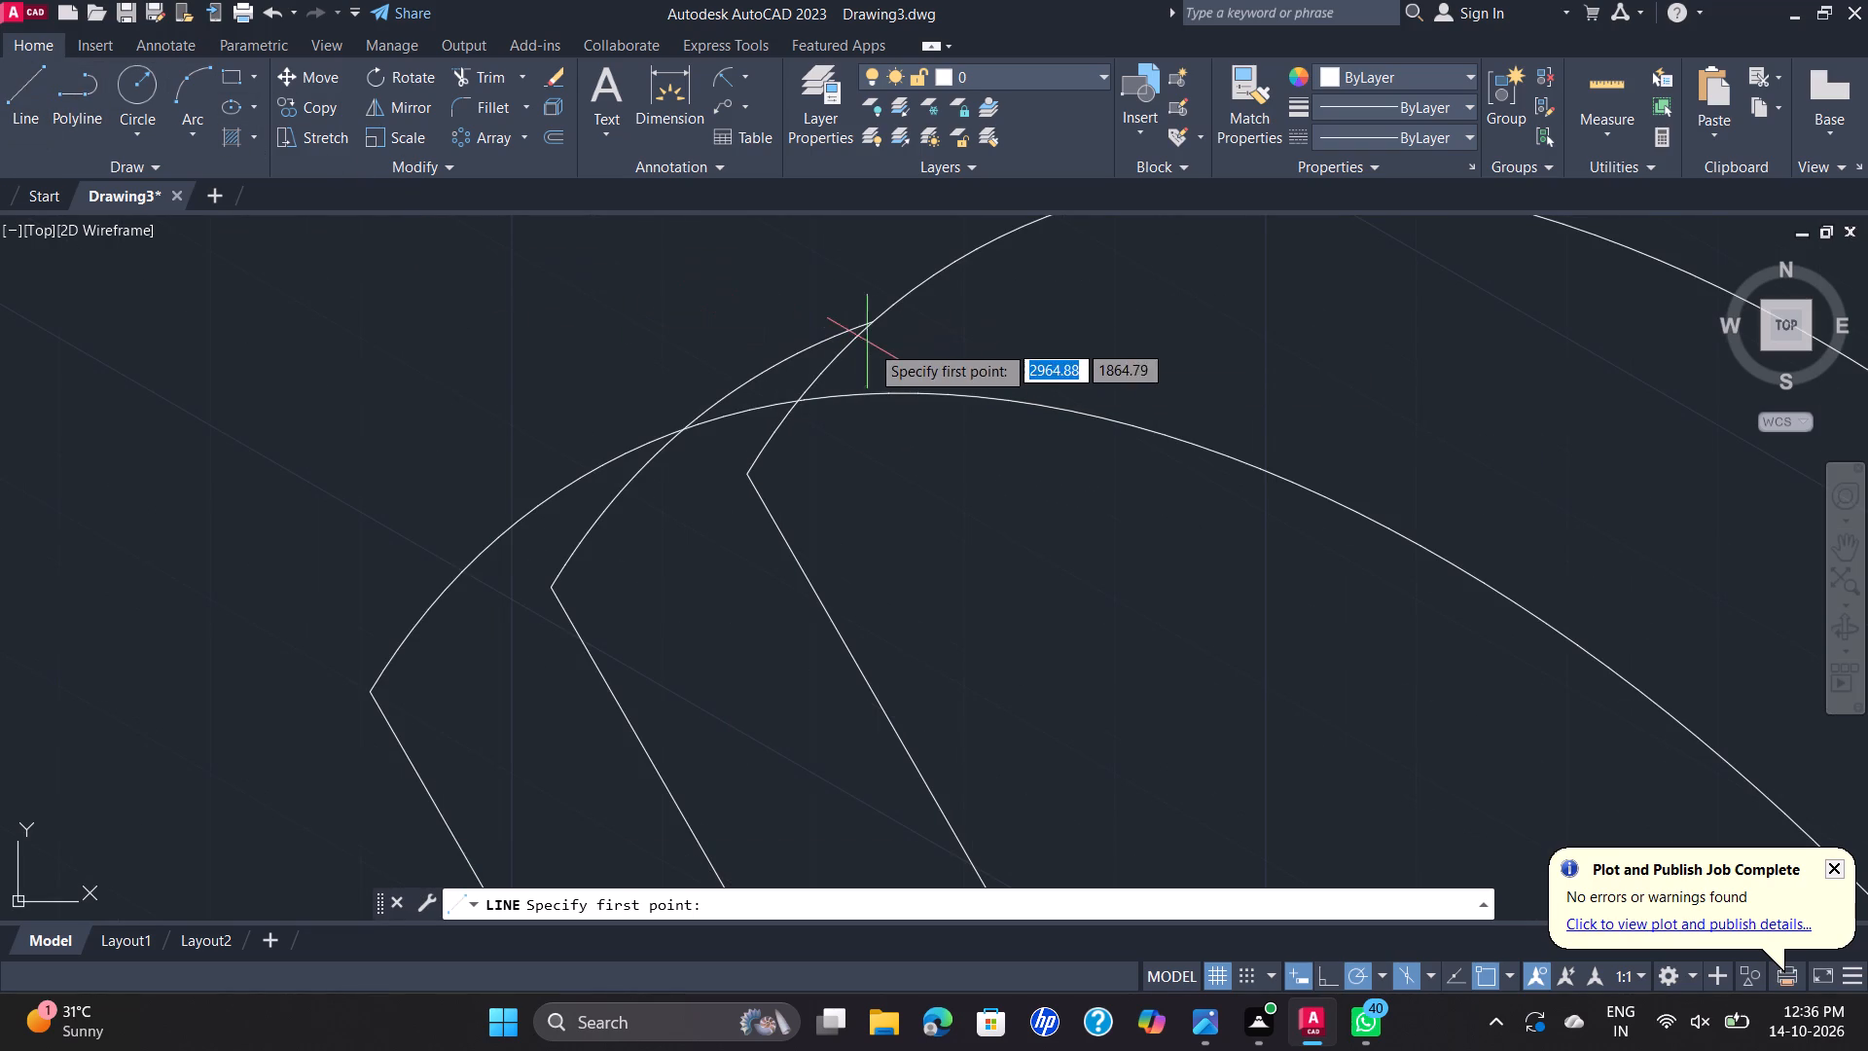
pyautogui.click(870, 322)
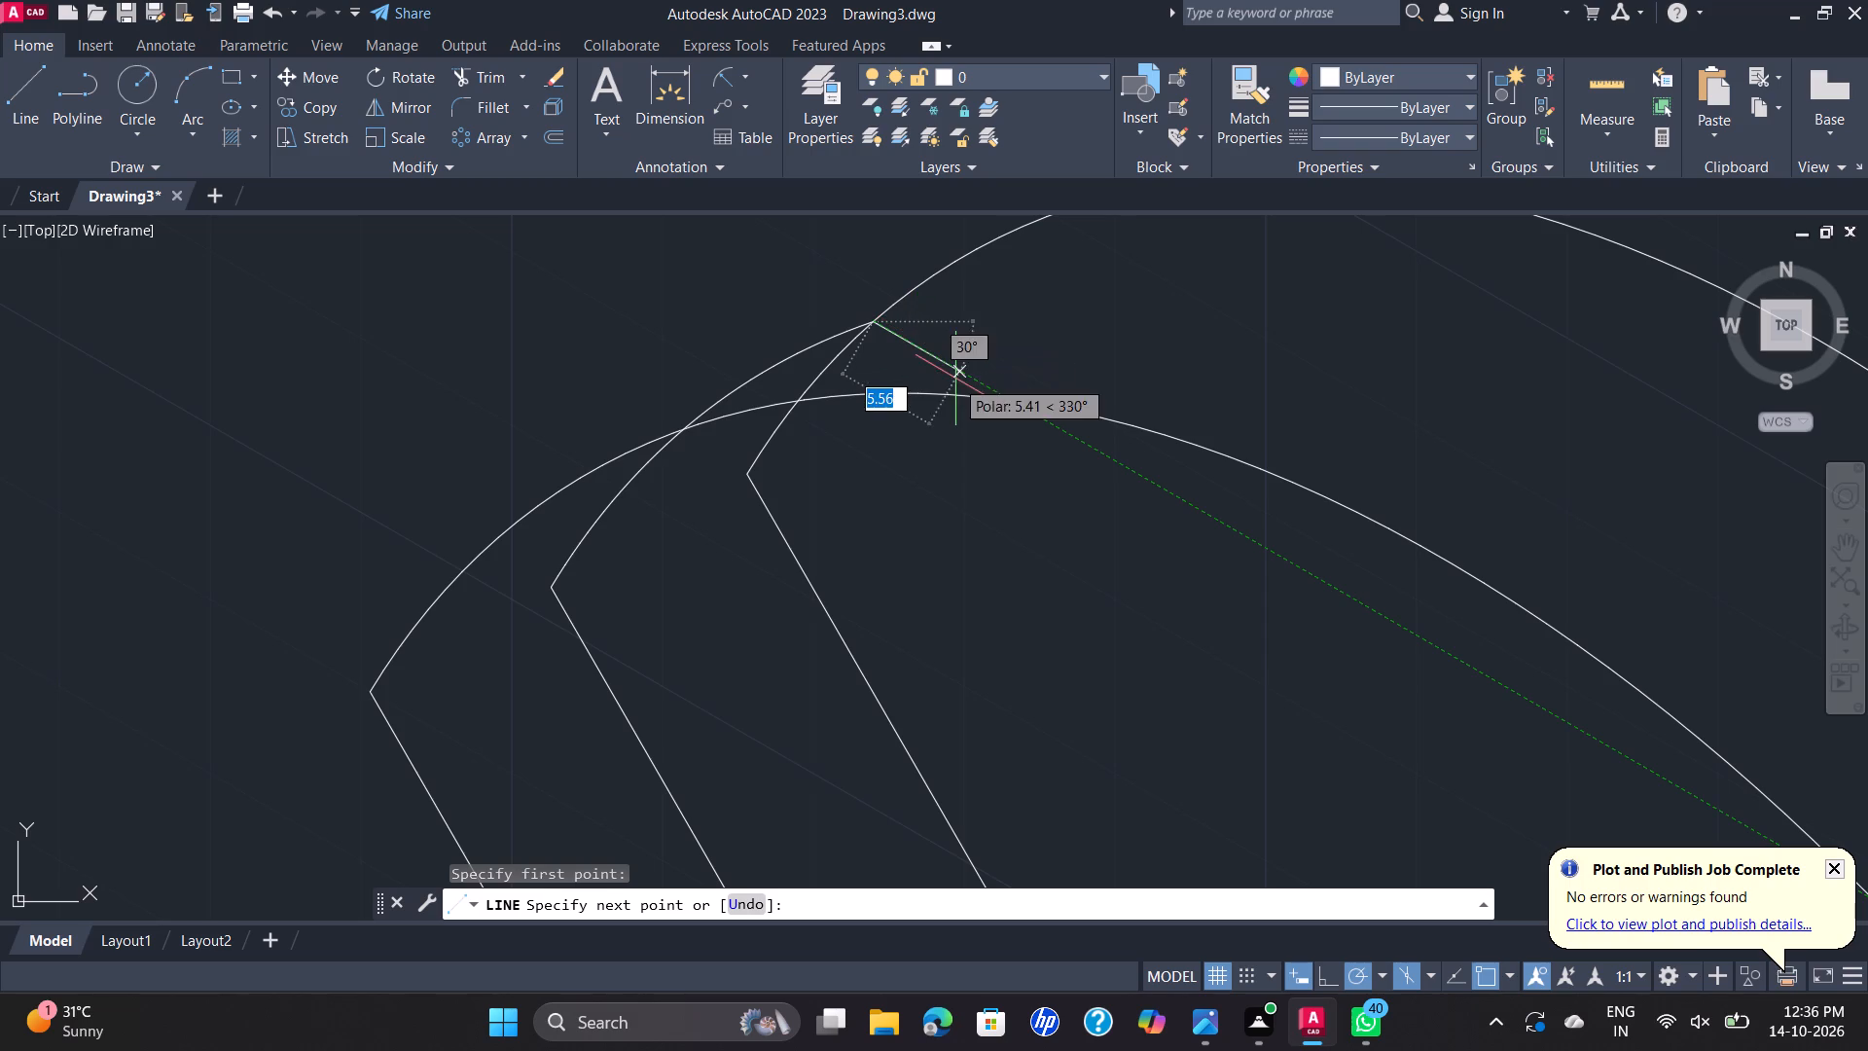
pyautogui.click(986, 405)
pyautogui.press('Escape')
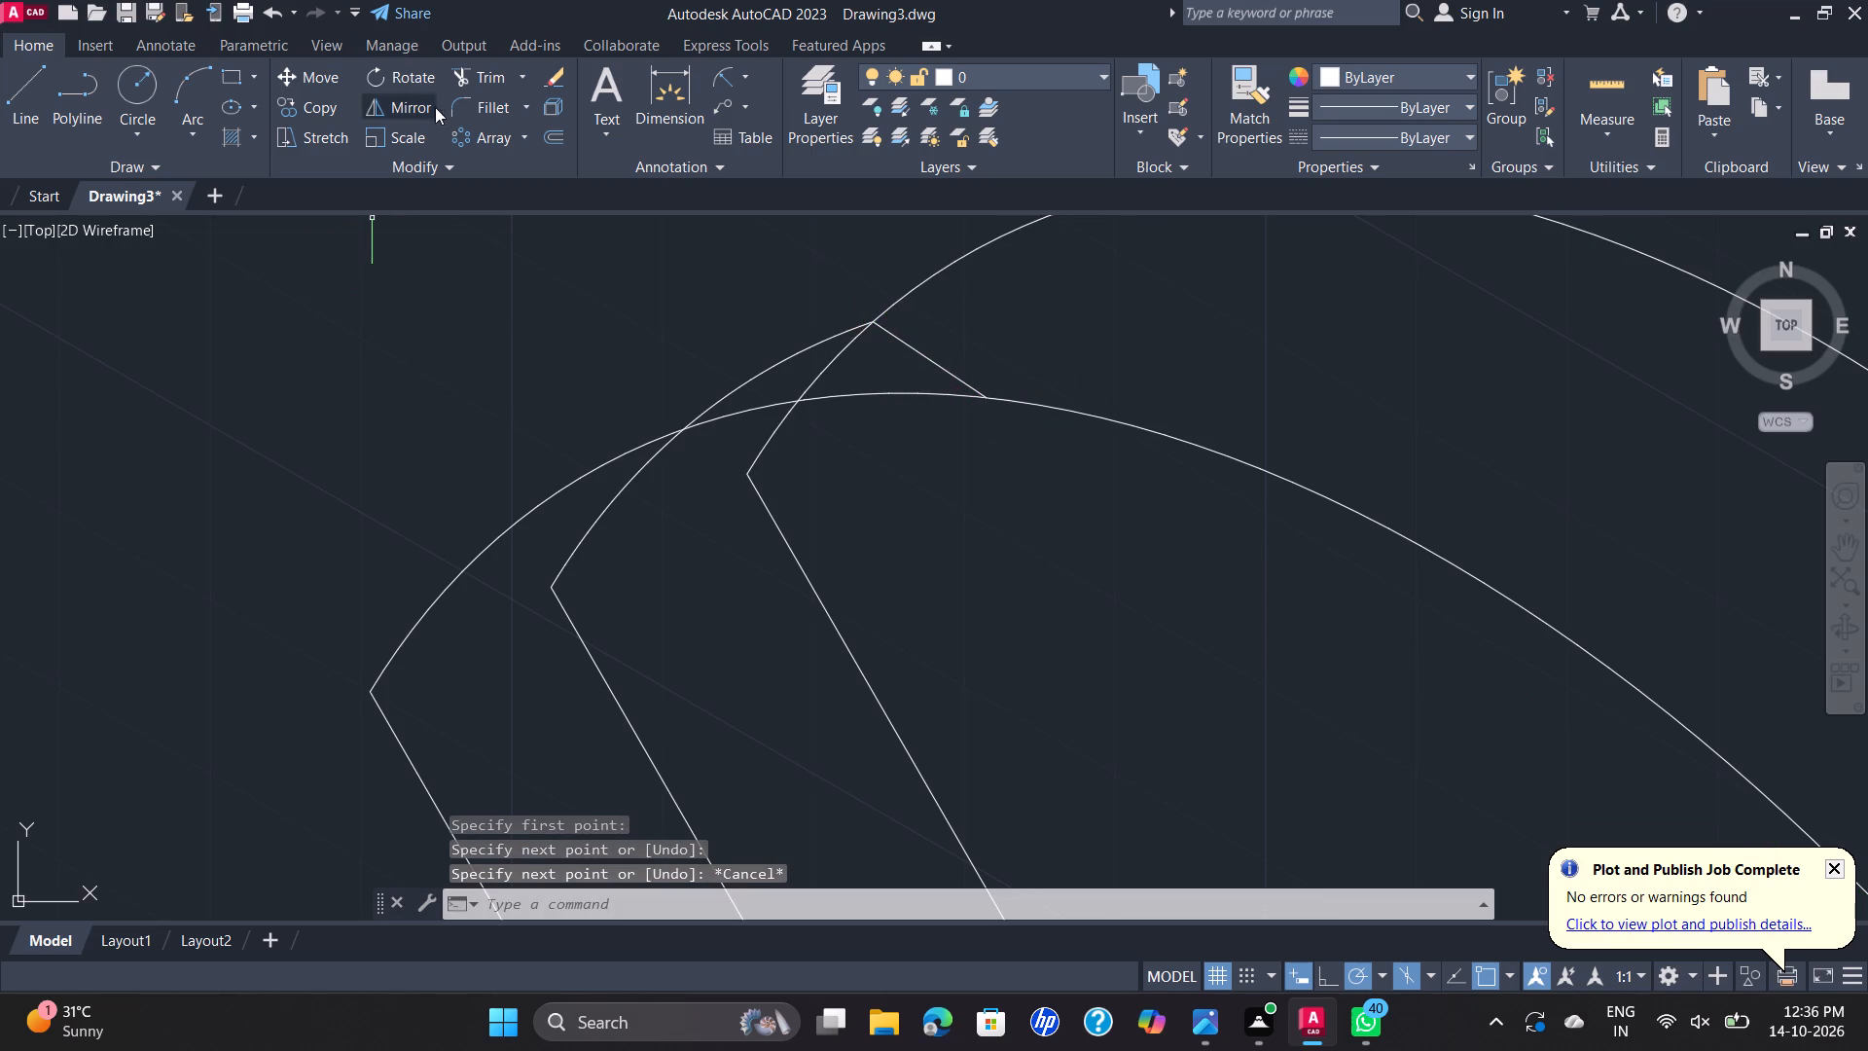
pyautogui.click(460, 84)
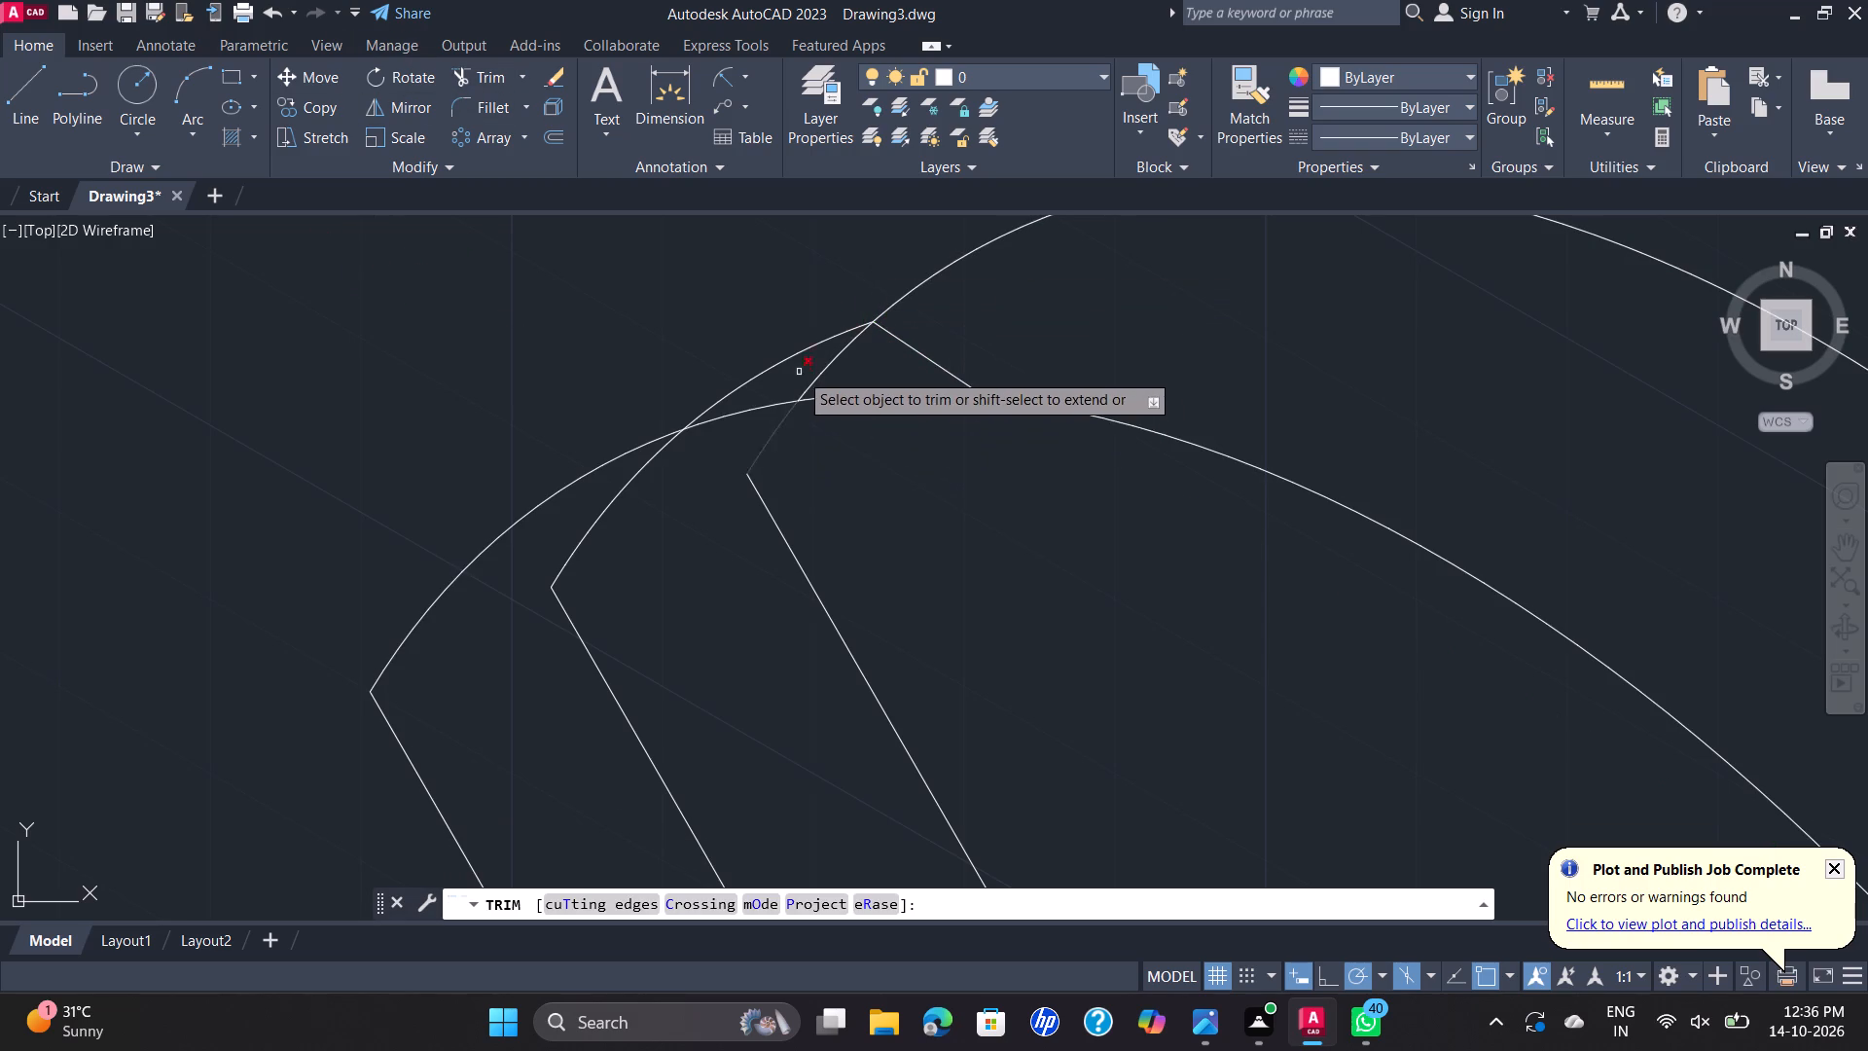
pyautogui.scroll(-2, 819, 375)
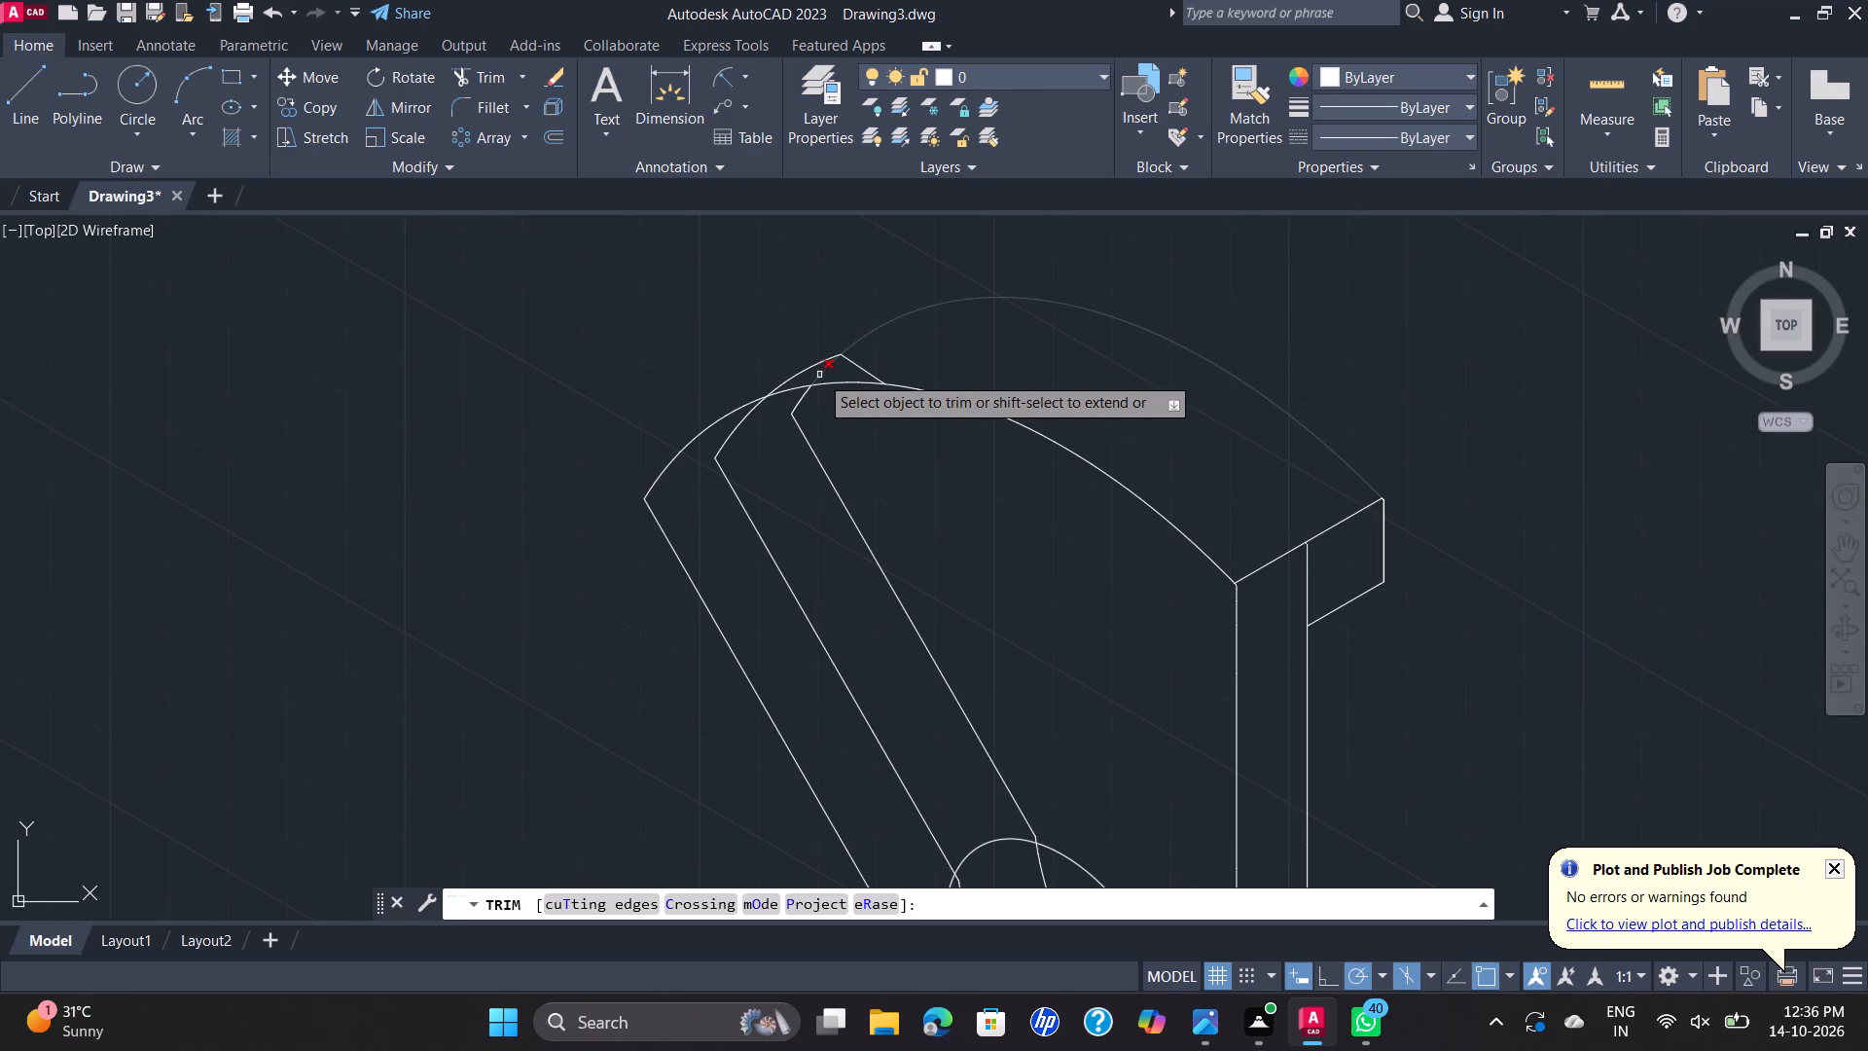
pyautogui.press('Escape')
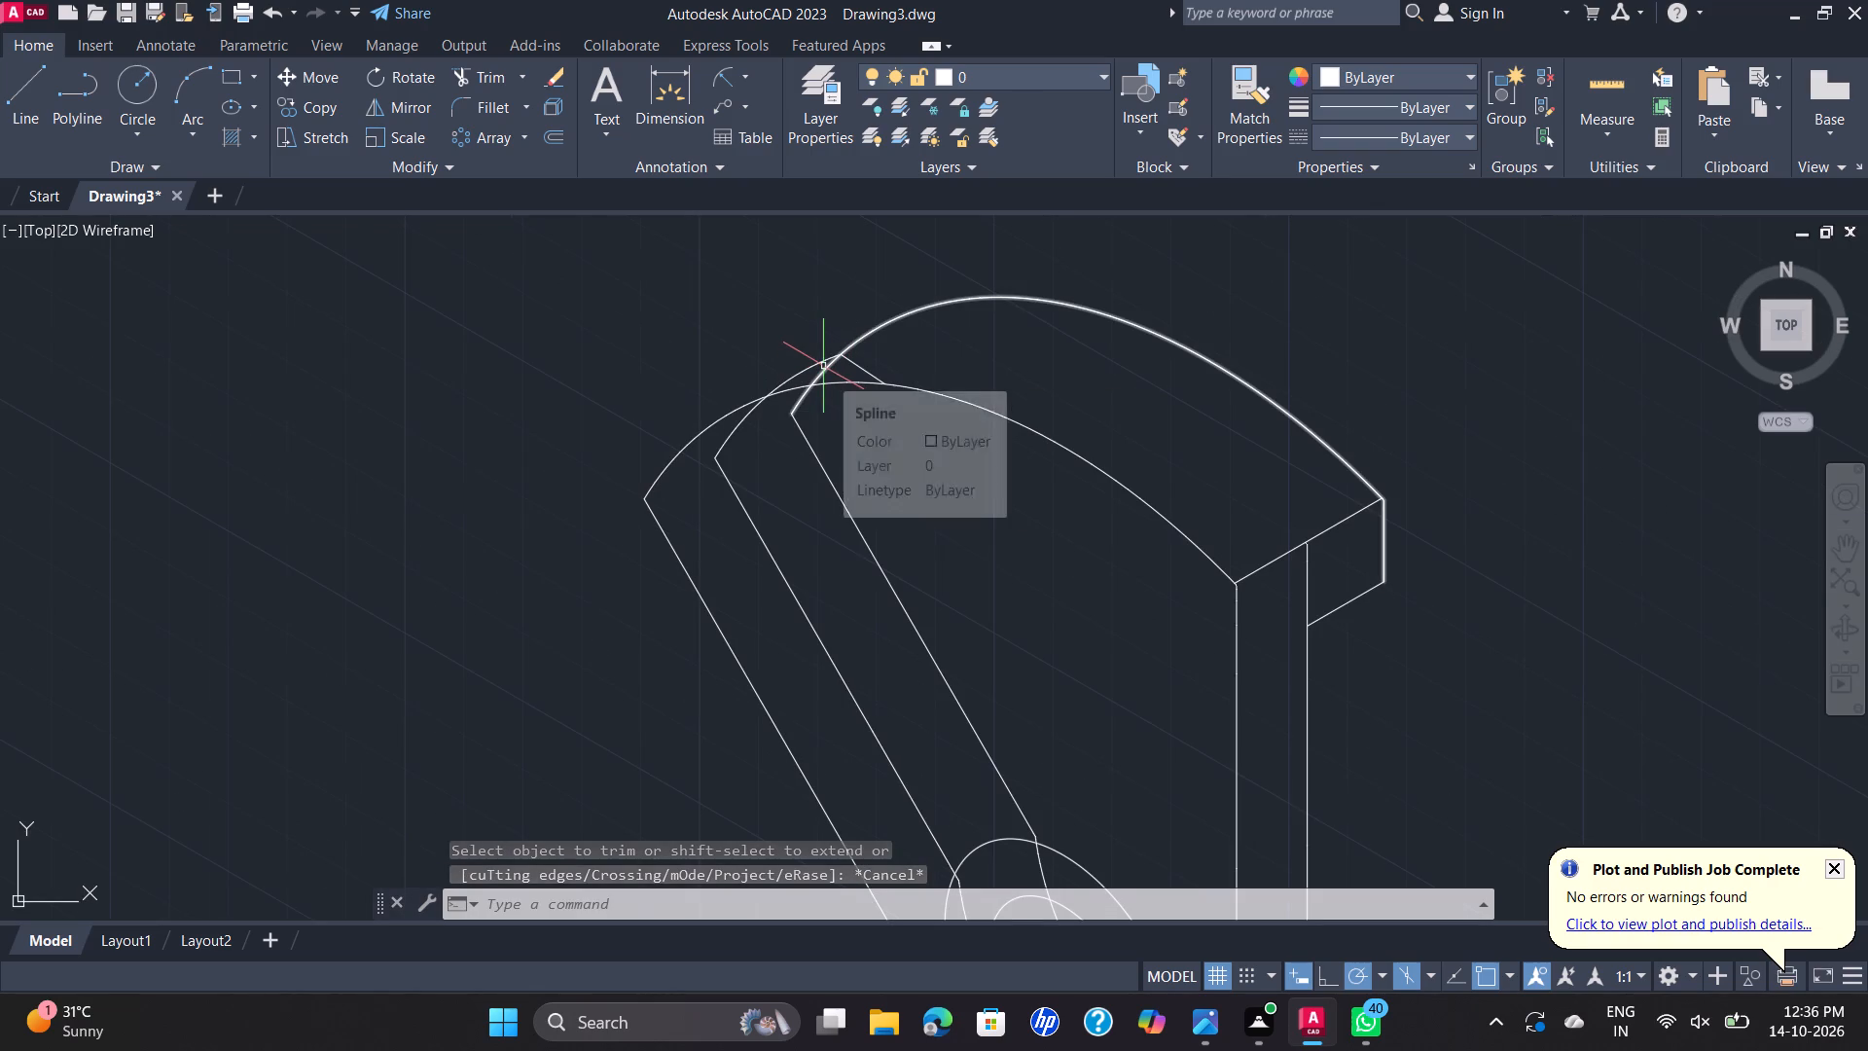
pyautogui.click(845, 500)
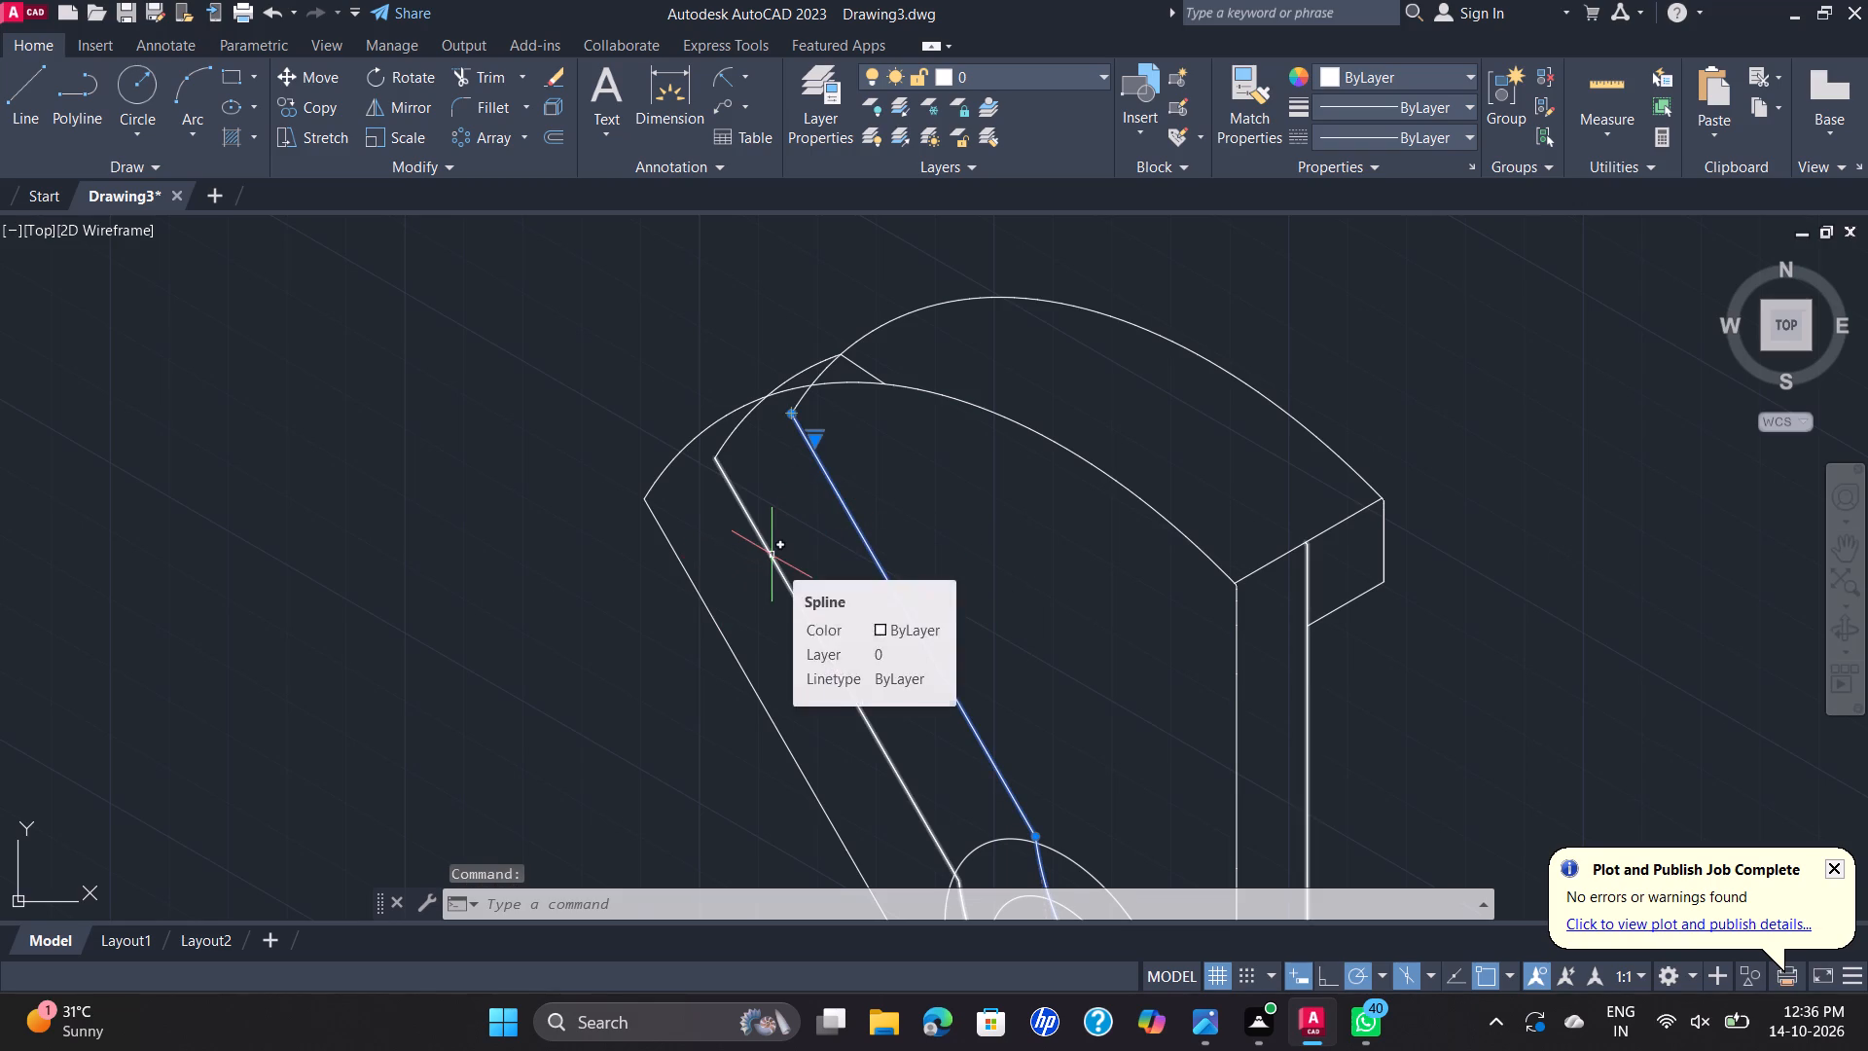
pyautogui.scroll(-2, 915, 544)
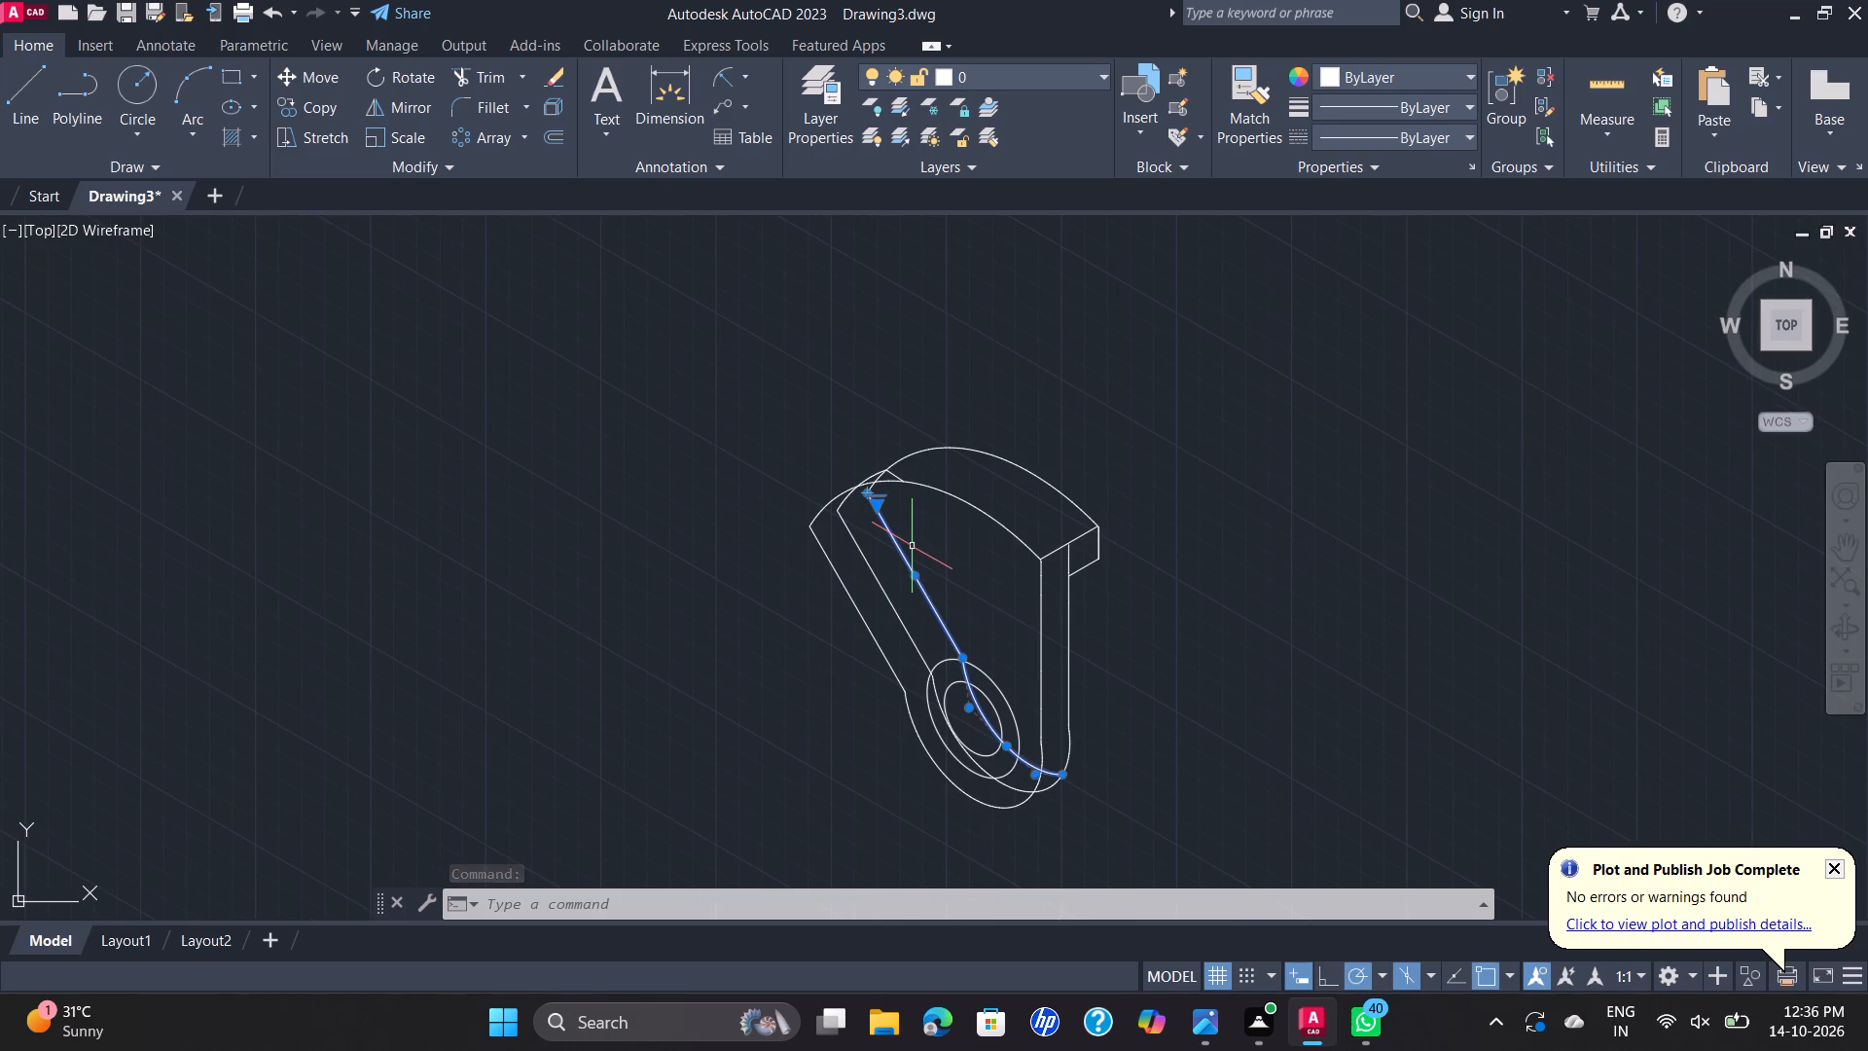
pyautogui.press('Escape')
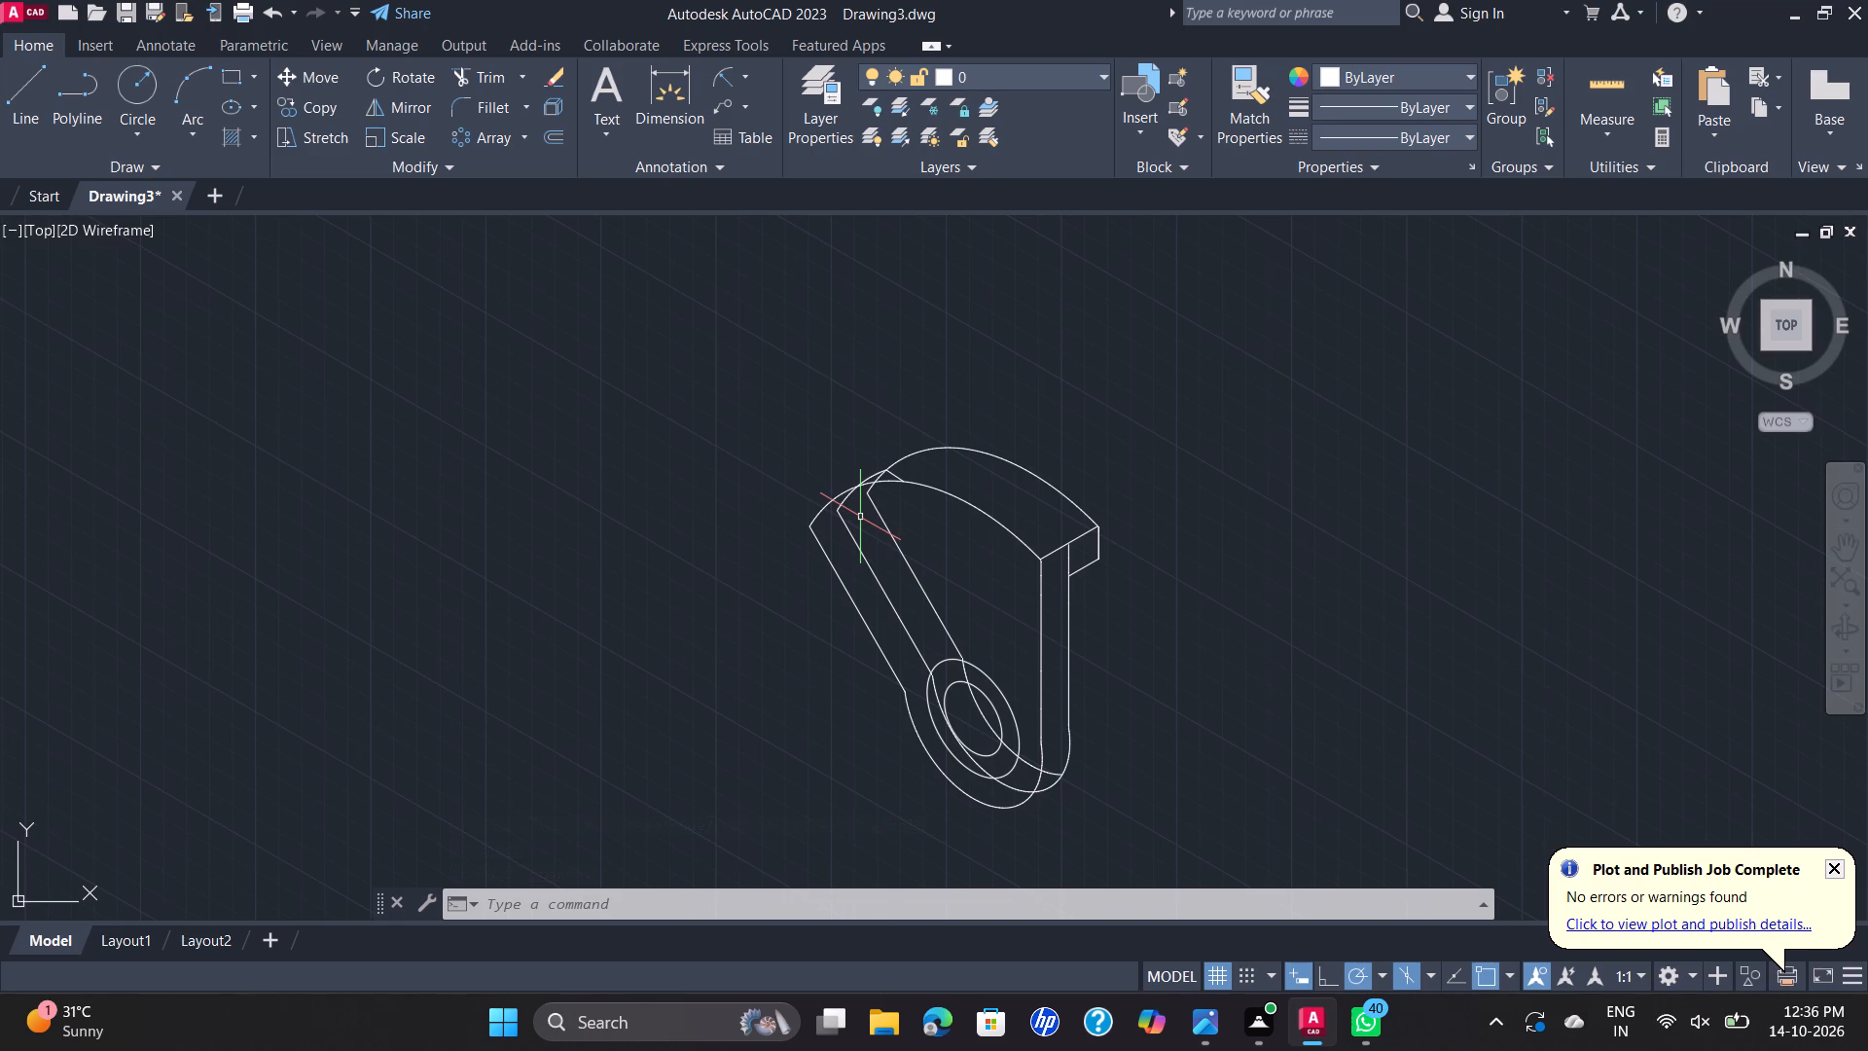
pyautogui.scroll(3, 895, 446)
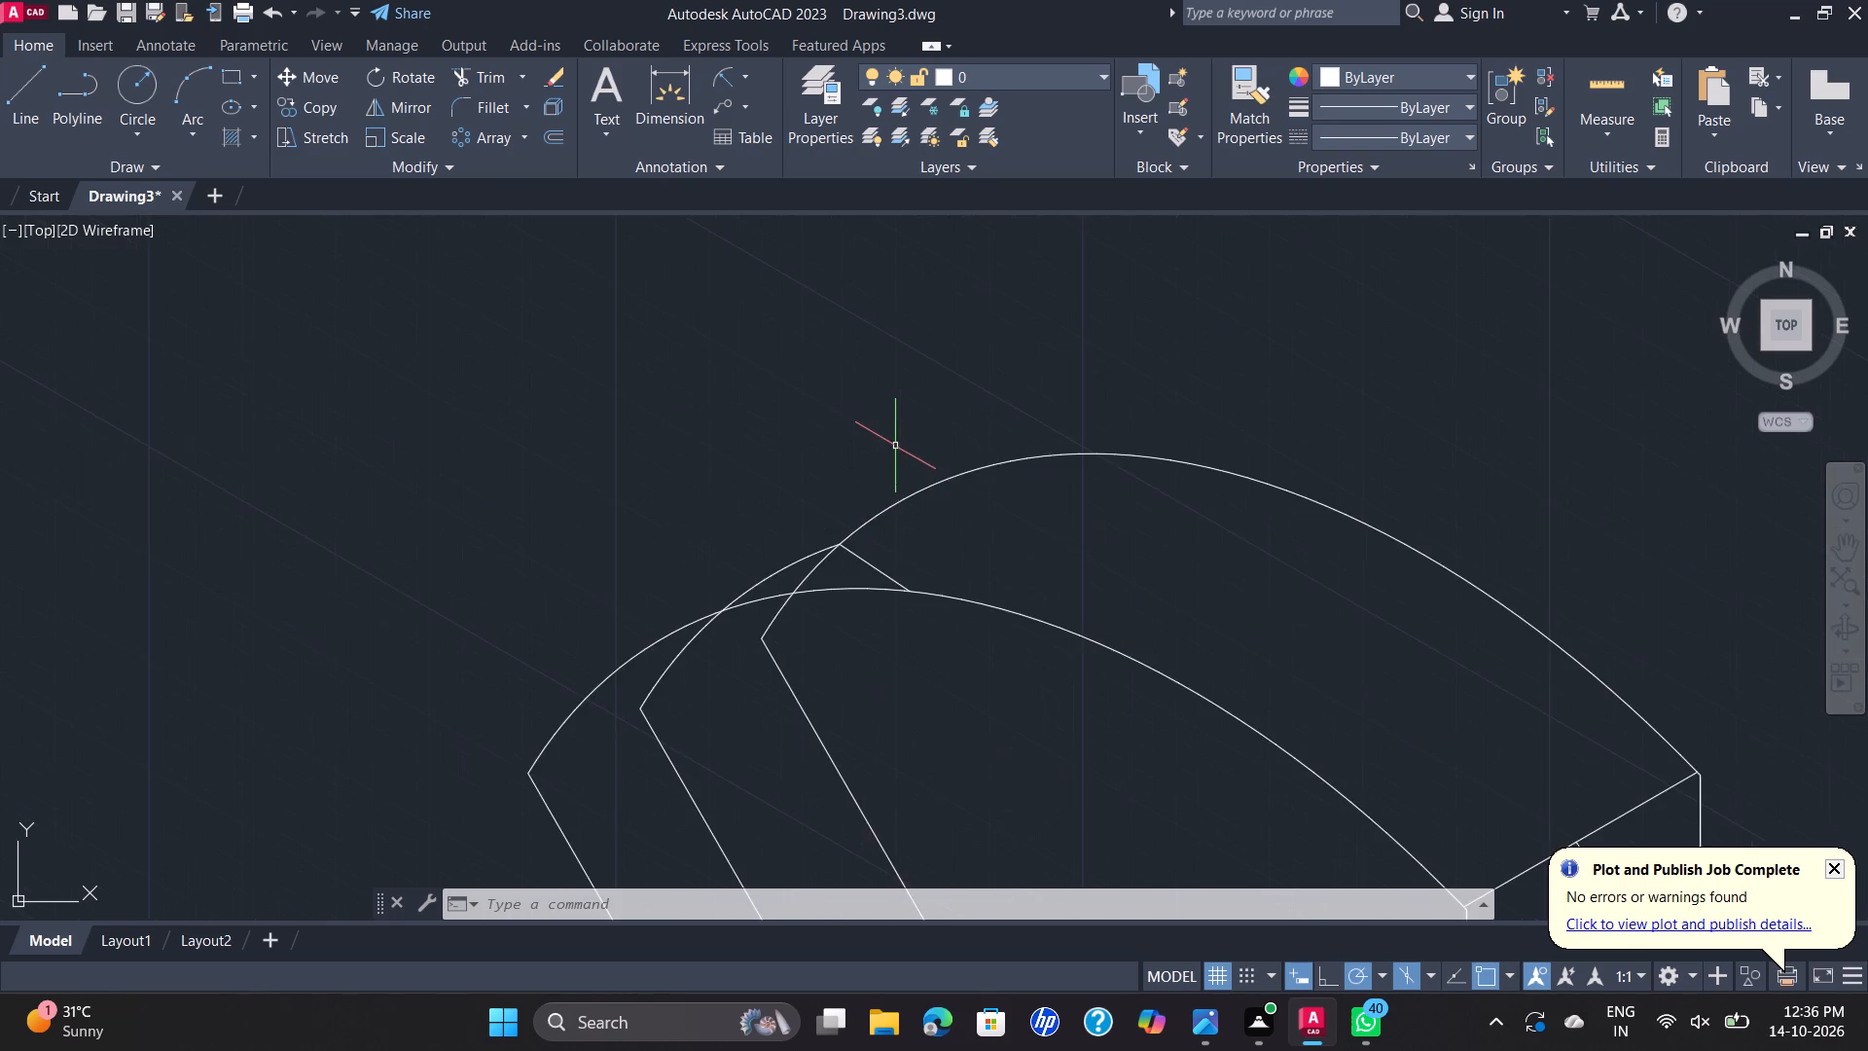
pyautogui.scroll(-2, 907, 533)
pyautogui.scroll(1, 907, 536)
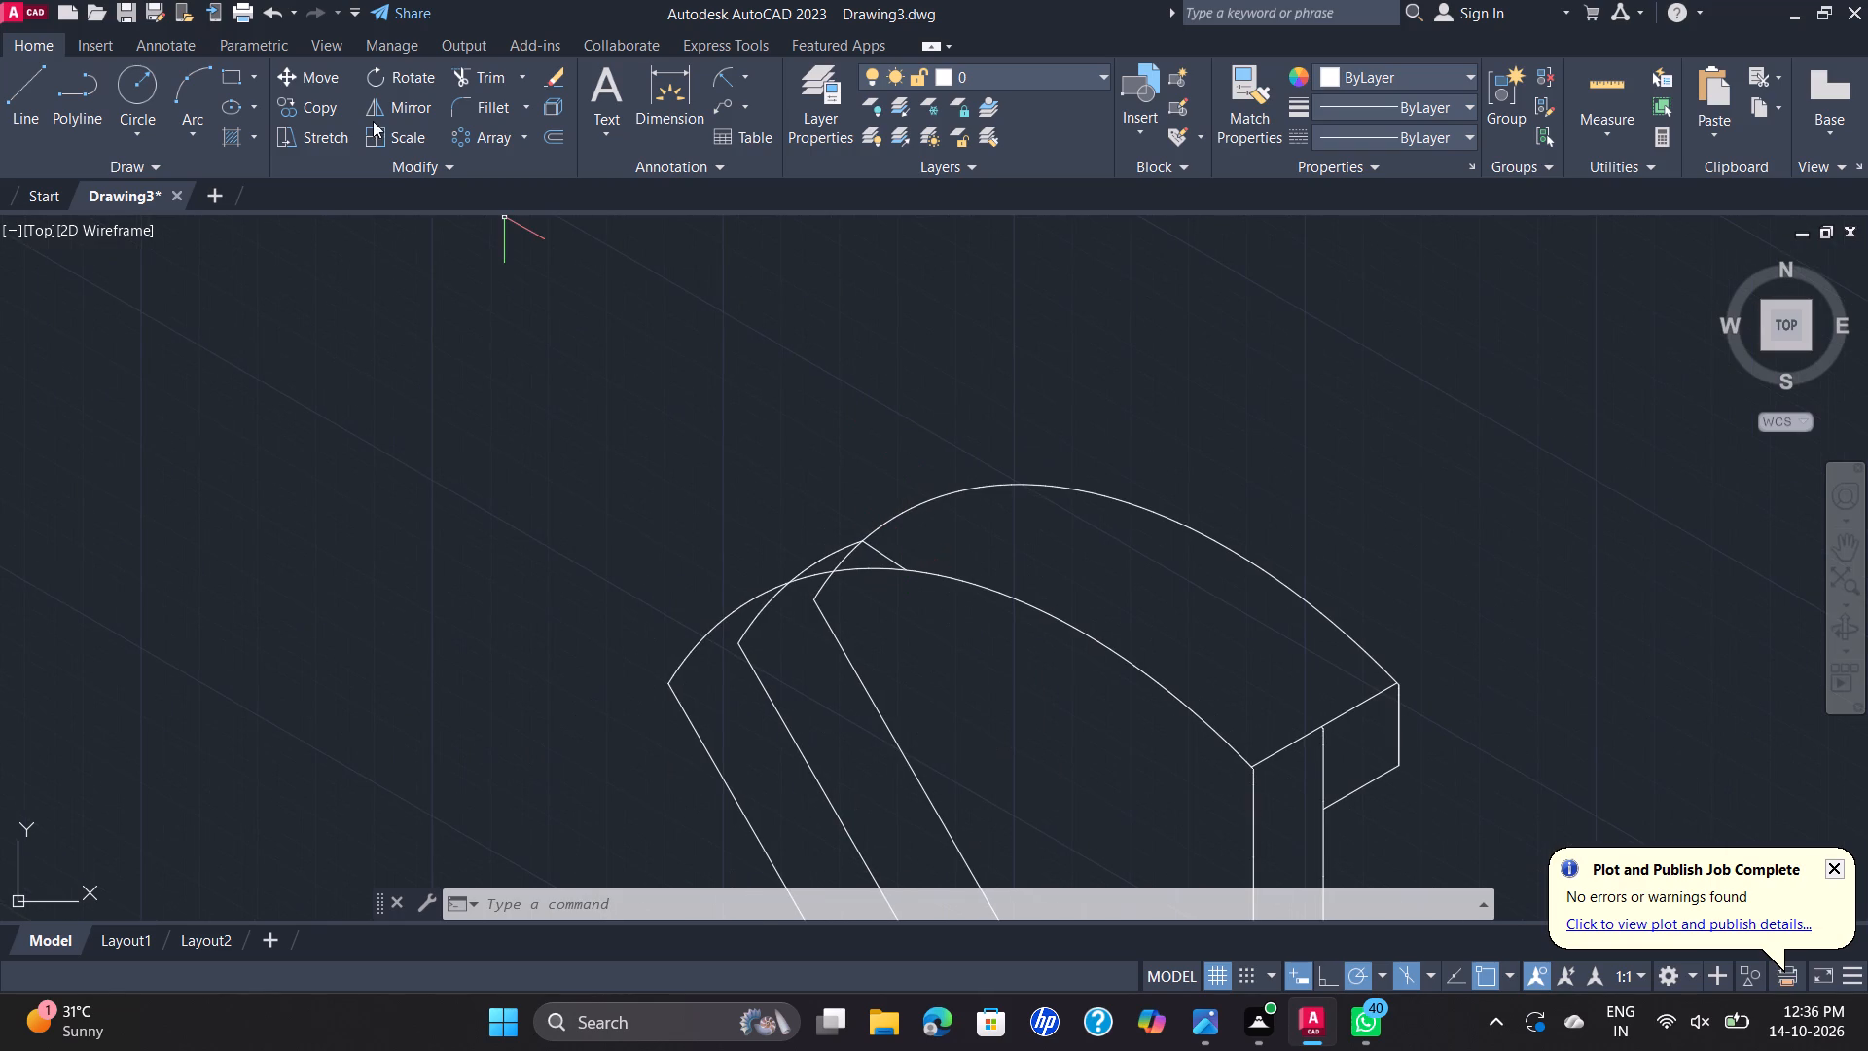
# Trim the slanted edges of the middle and rear outlines where they lie behind the front face, down to the large ellipse.
pyautogui.click(458, 80)
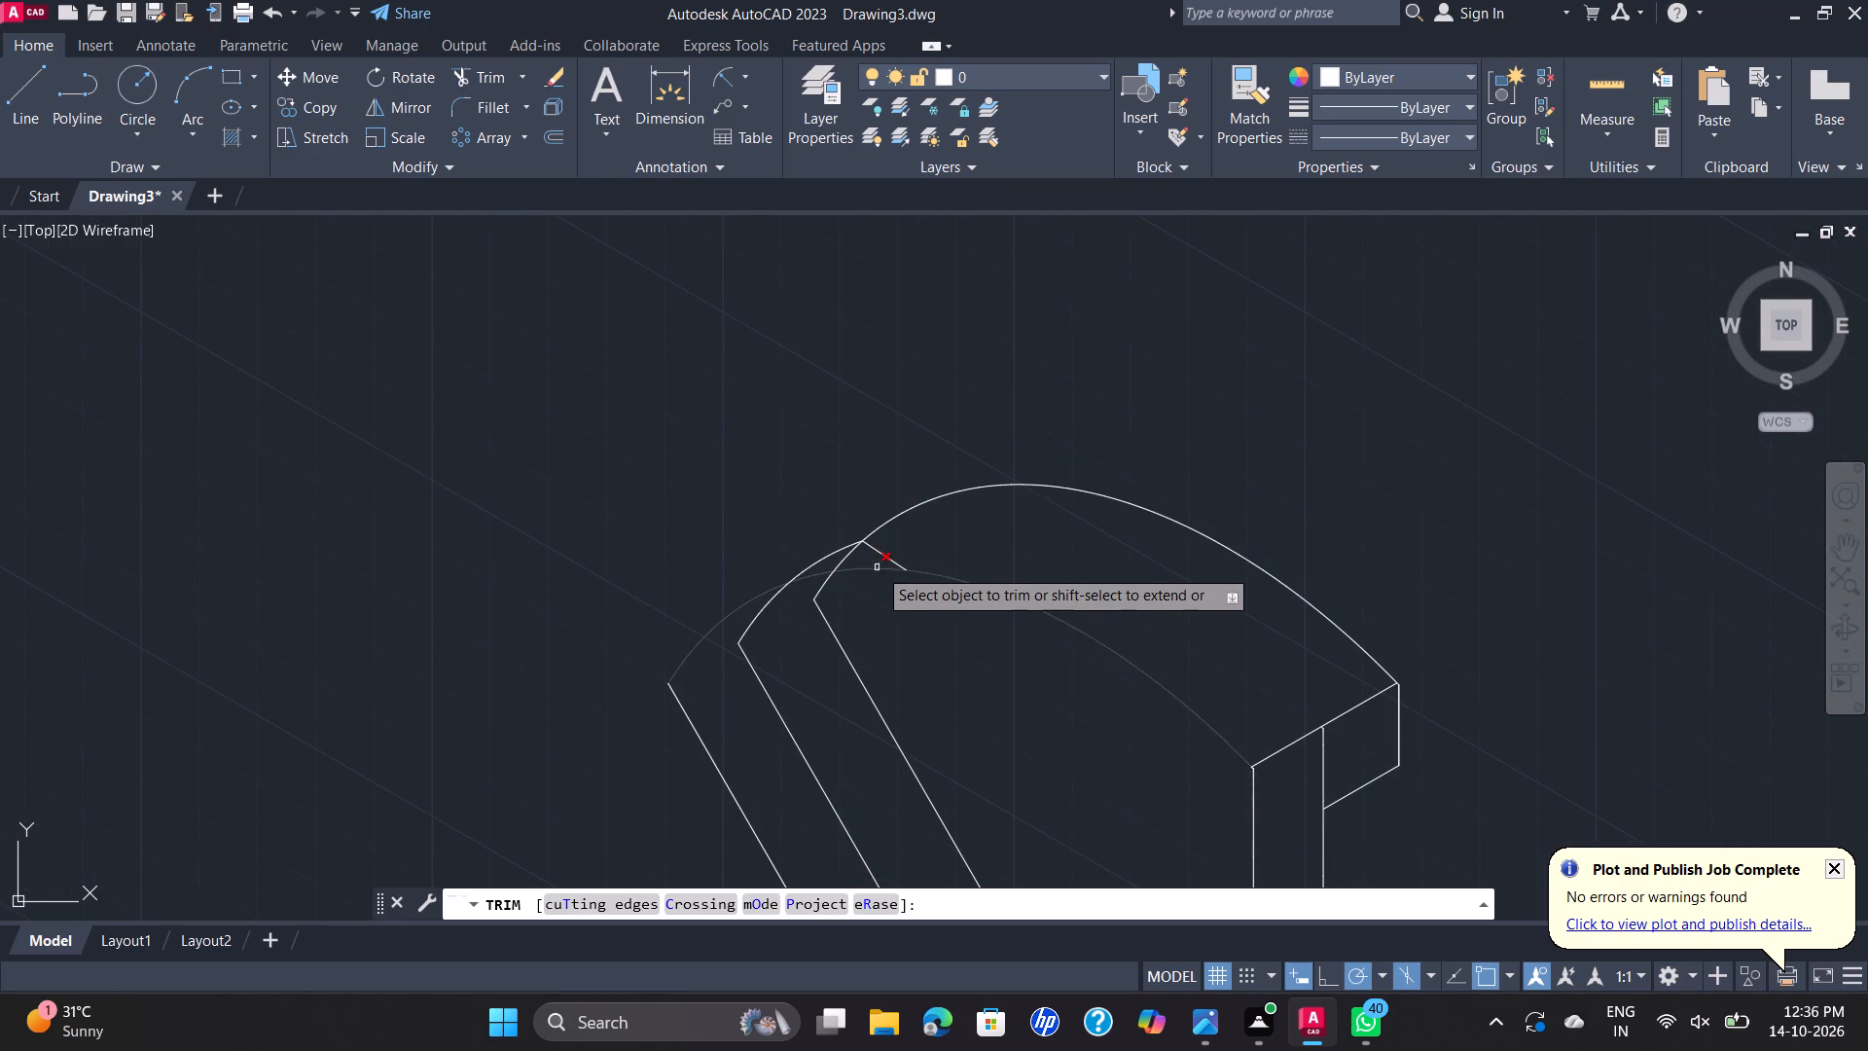
pyautogui.scroll(-1, 874, 626)
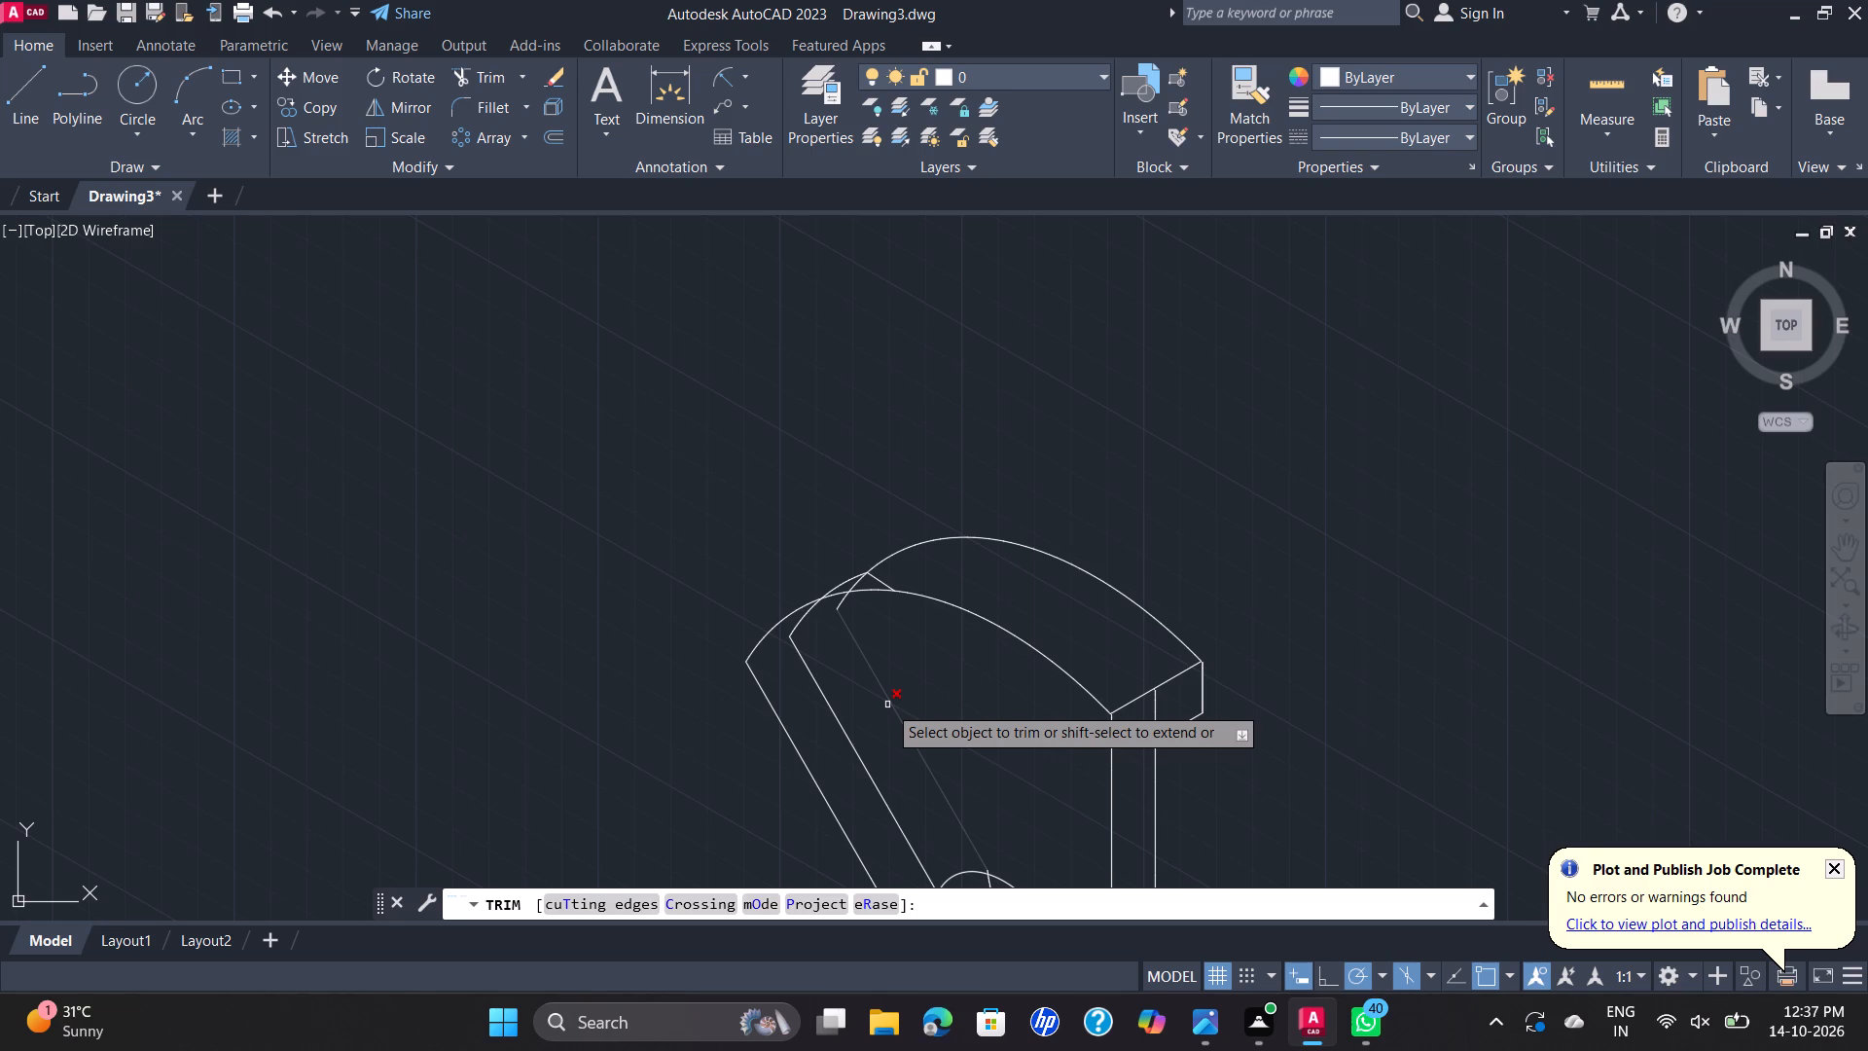
pyautogui.scroll(-1, 921, 708)
pyautogui.moveTo(921, 708); pyautogui.dragTo(897, 549, button='middle')
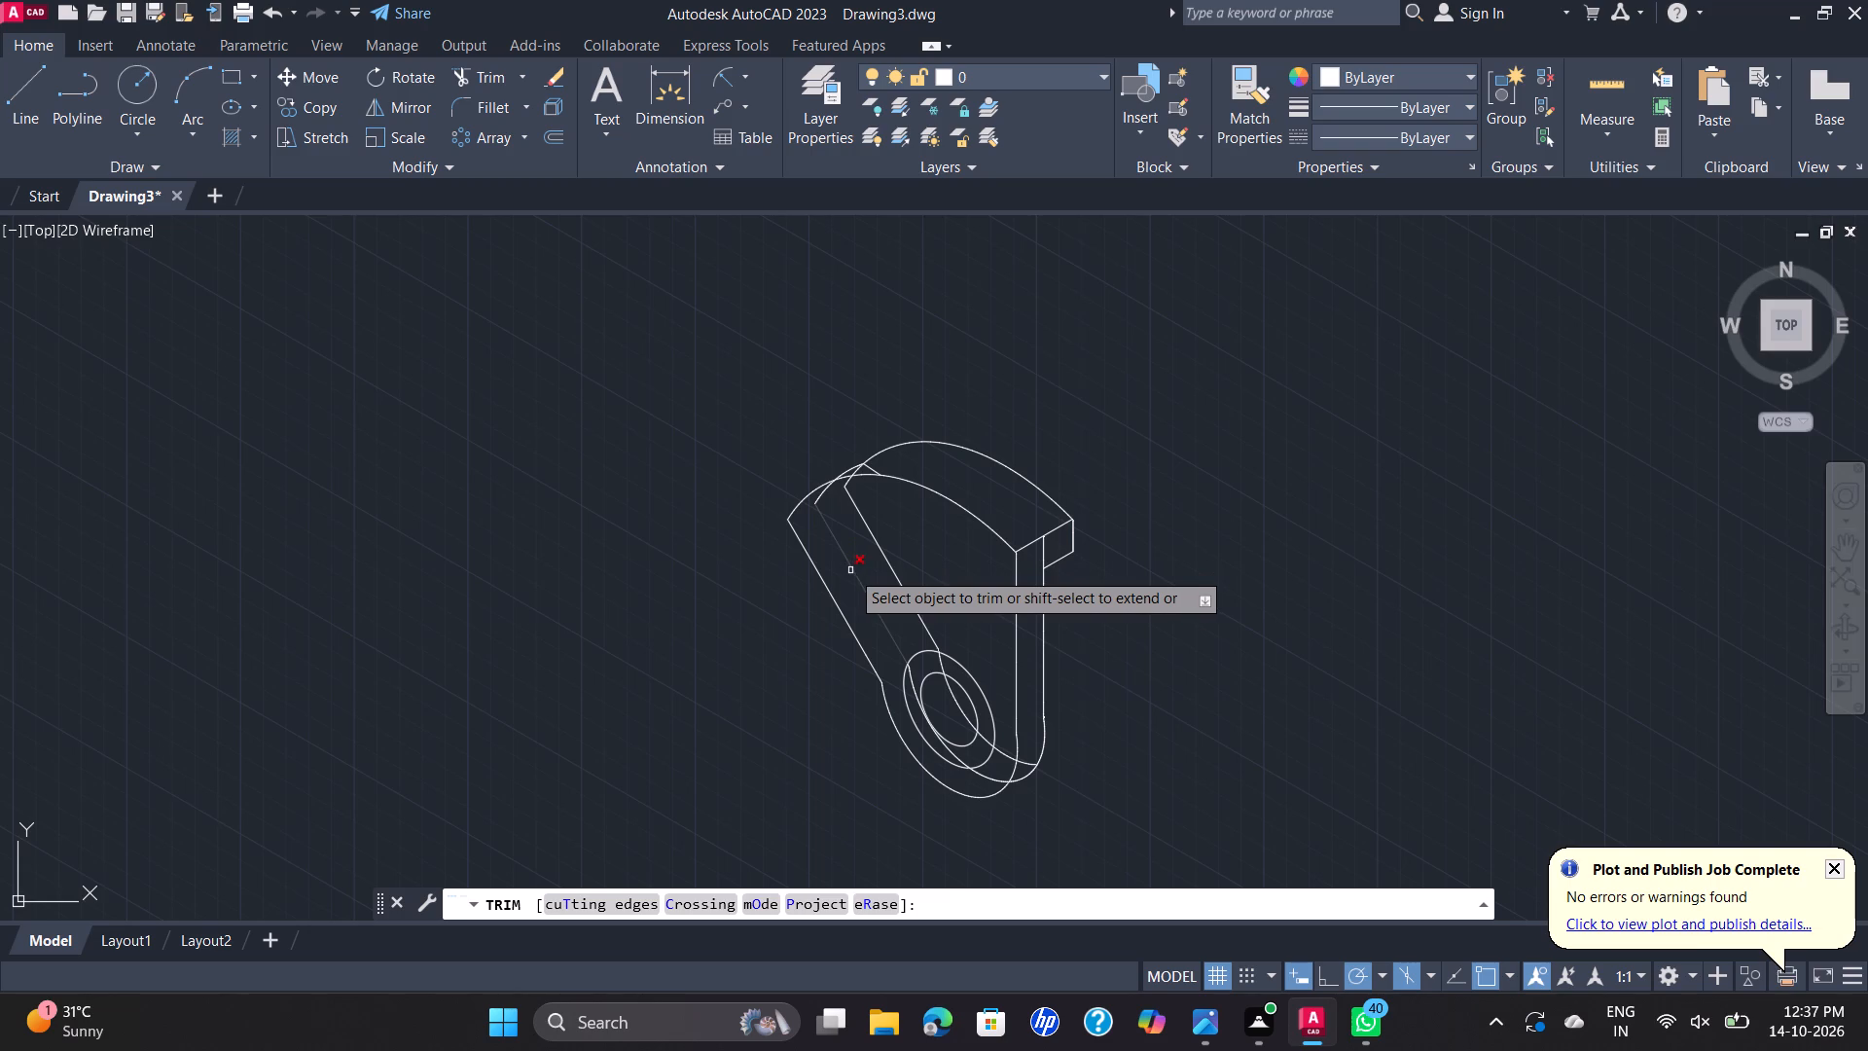
pyautogui.click(850, 570)
pyautogui.click(888, 556)
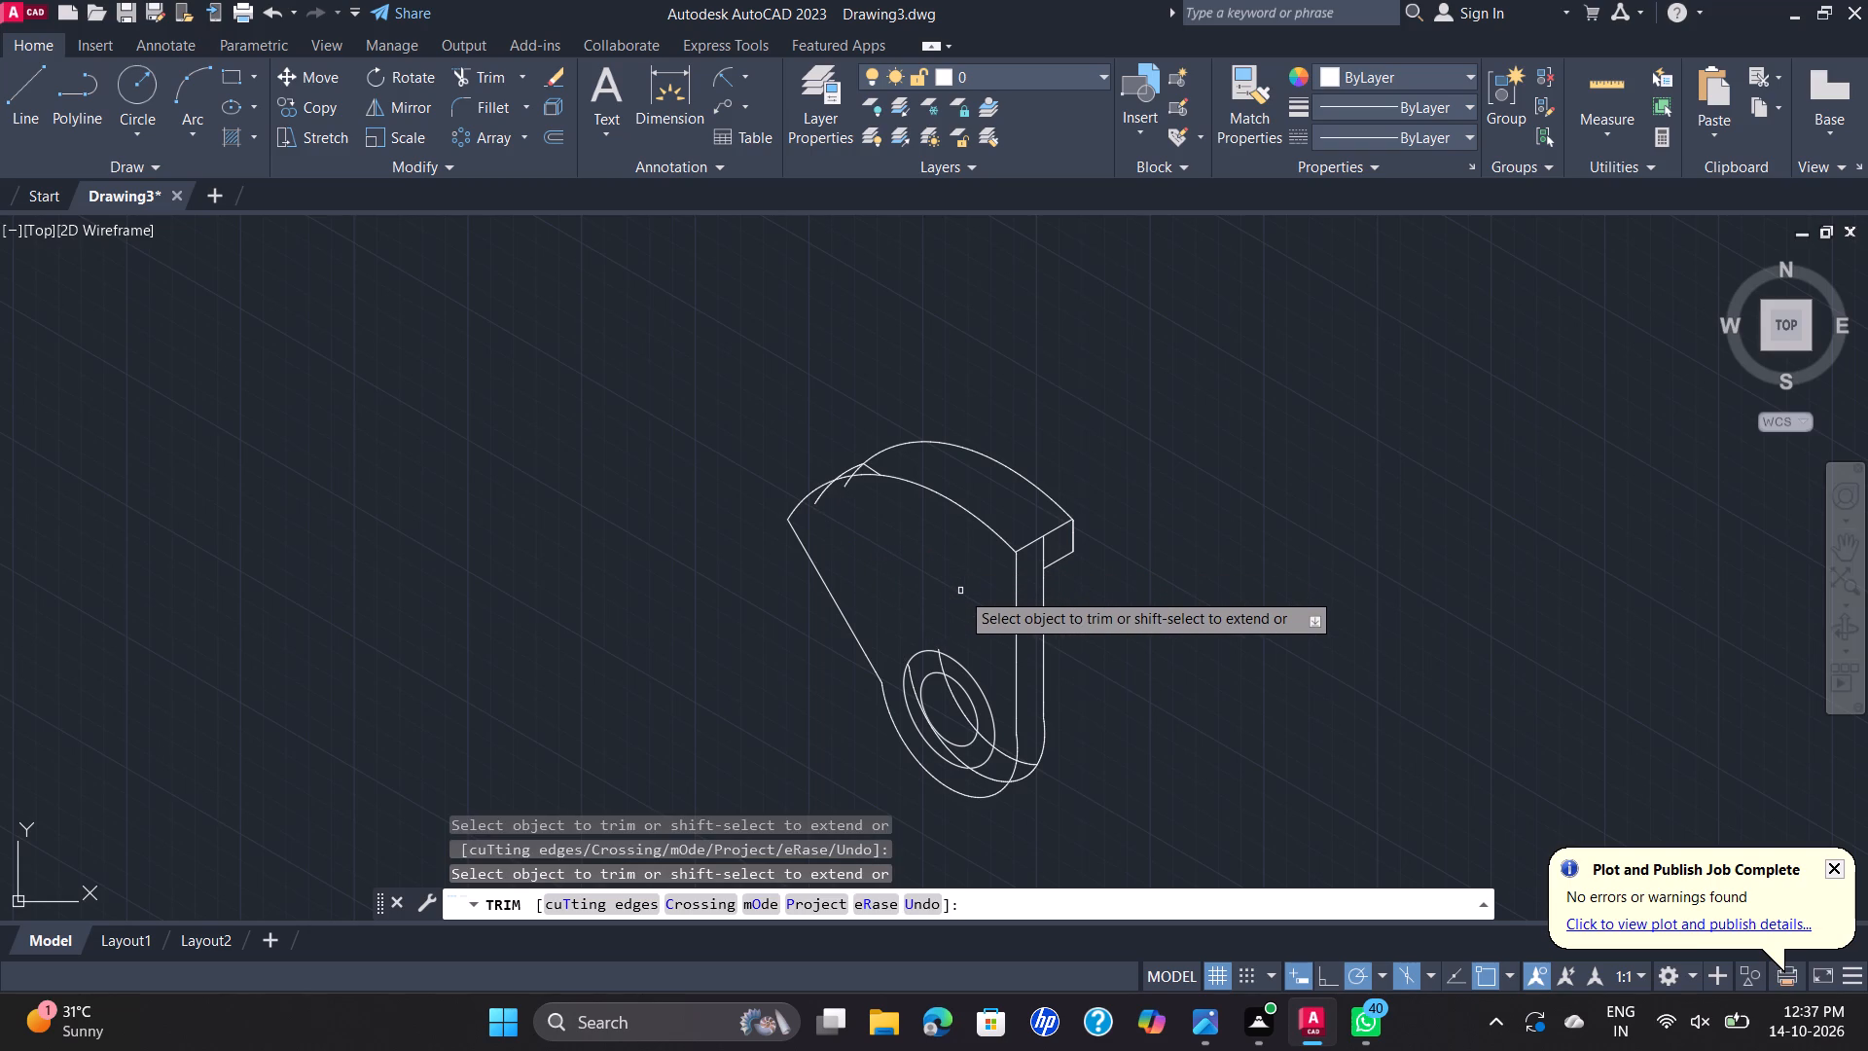
# Trim the hidden lower-arc portions of the middle and rear outlines that lie outside the large ellipse.
pyautogui.click(993, 779)
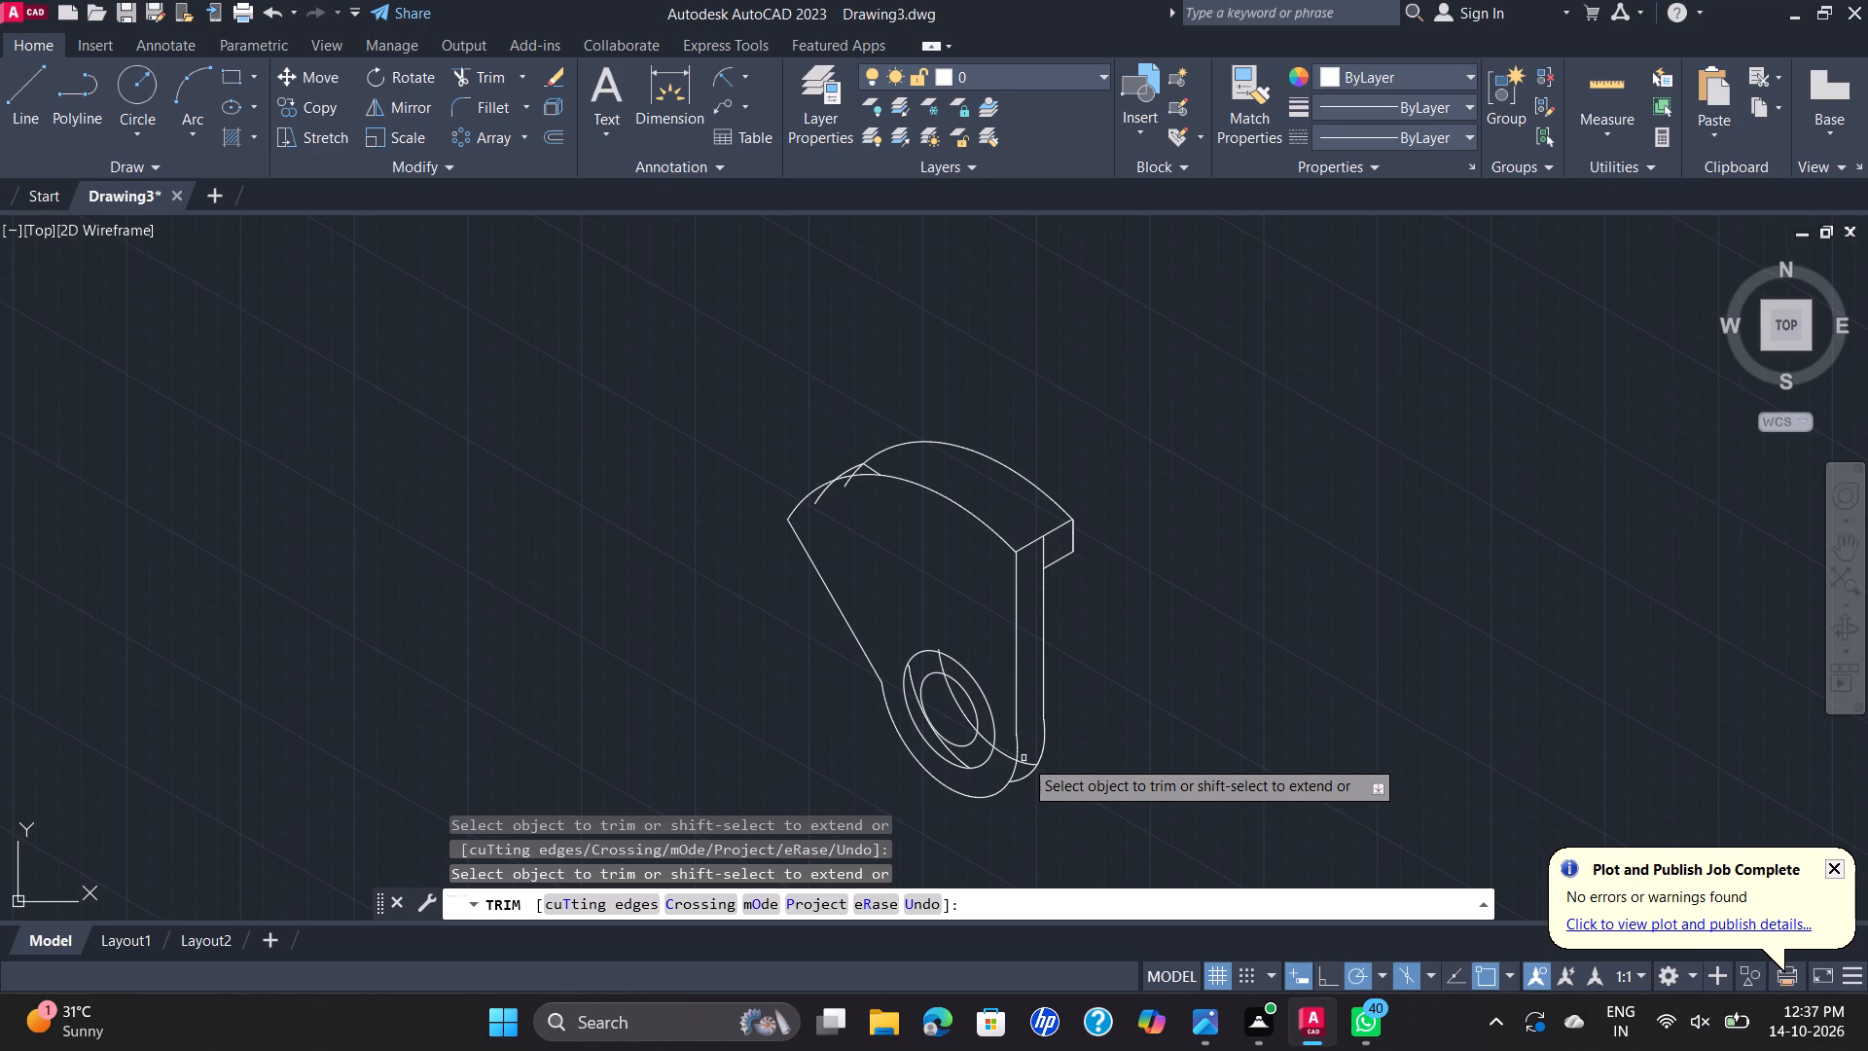
pyautogui.click(1024, 758)
pyautogui.scroll(2, 1025, 756)
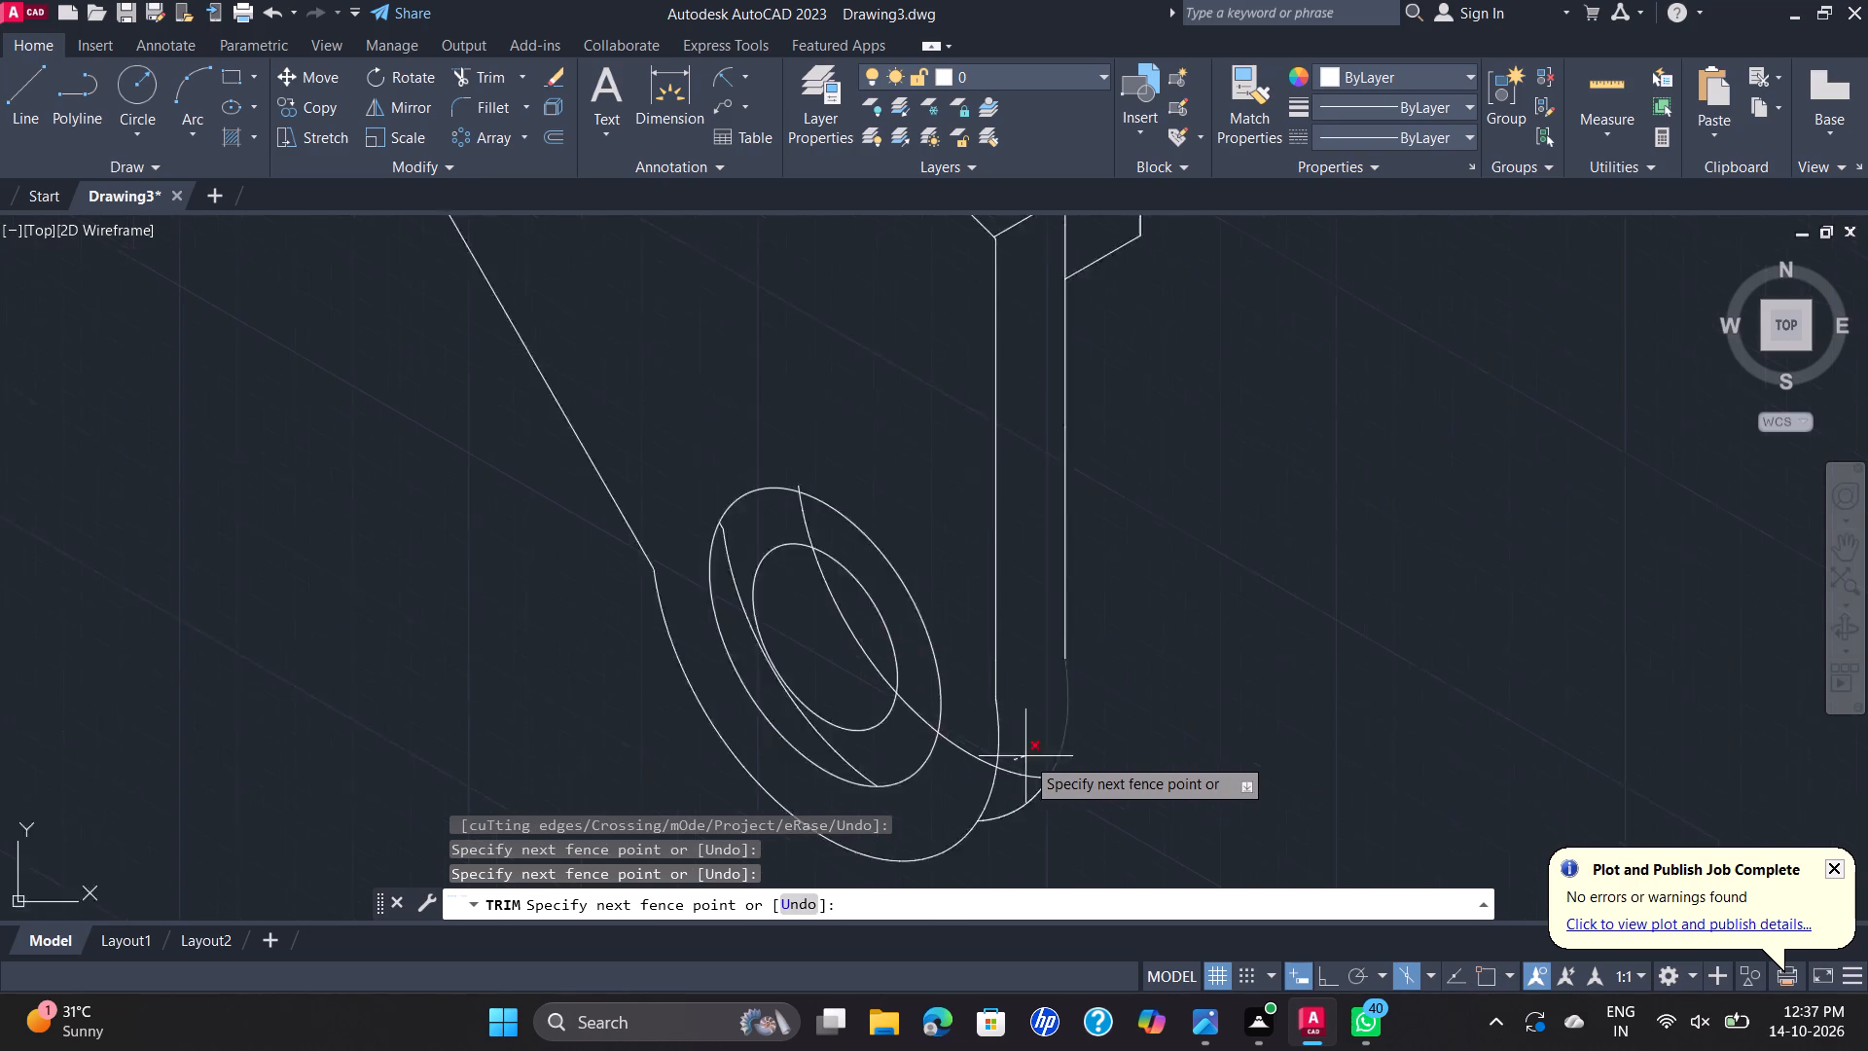
pyautogui.scroll(1, 1025, 756)
pyautogui.click(1010, 669)
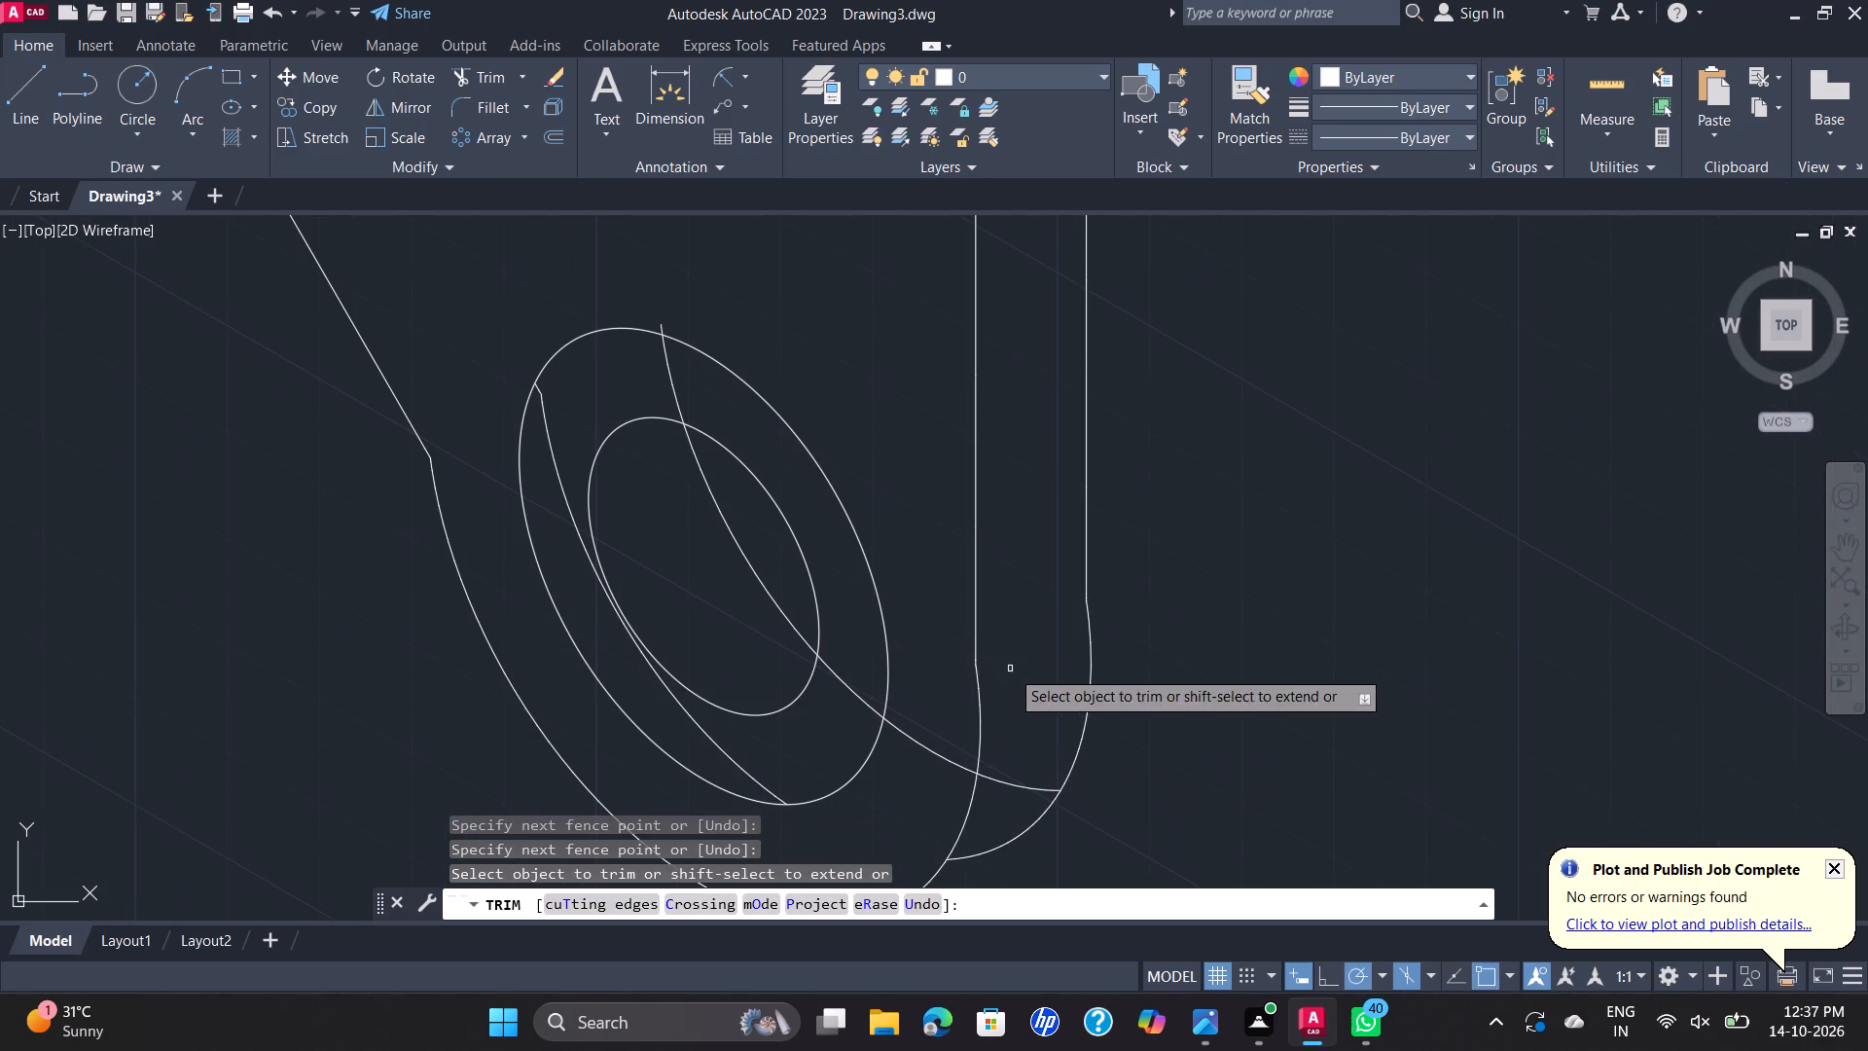
pyautogui.click(1015, 782)
pyautogui.scroll(-1, 1020, 783)
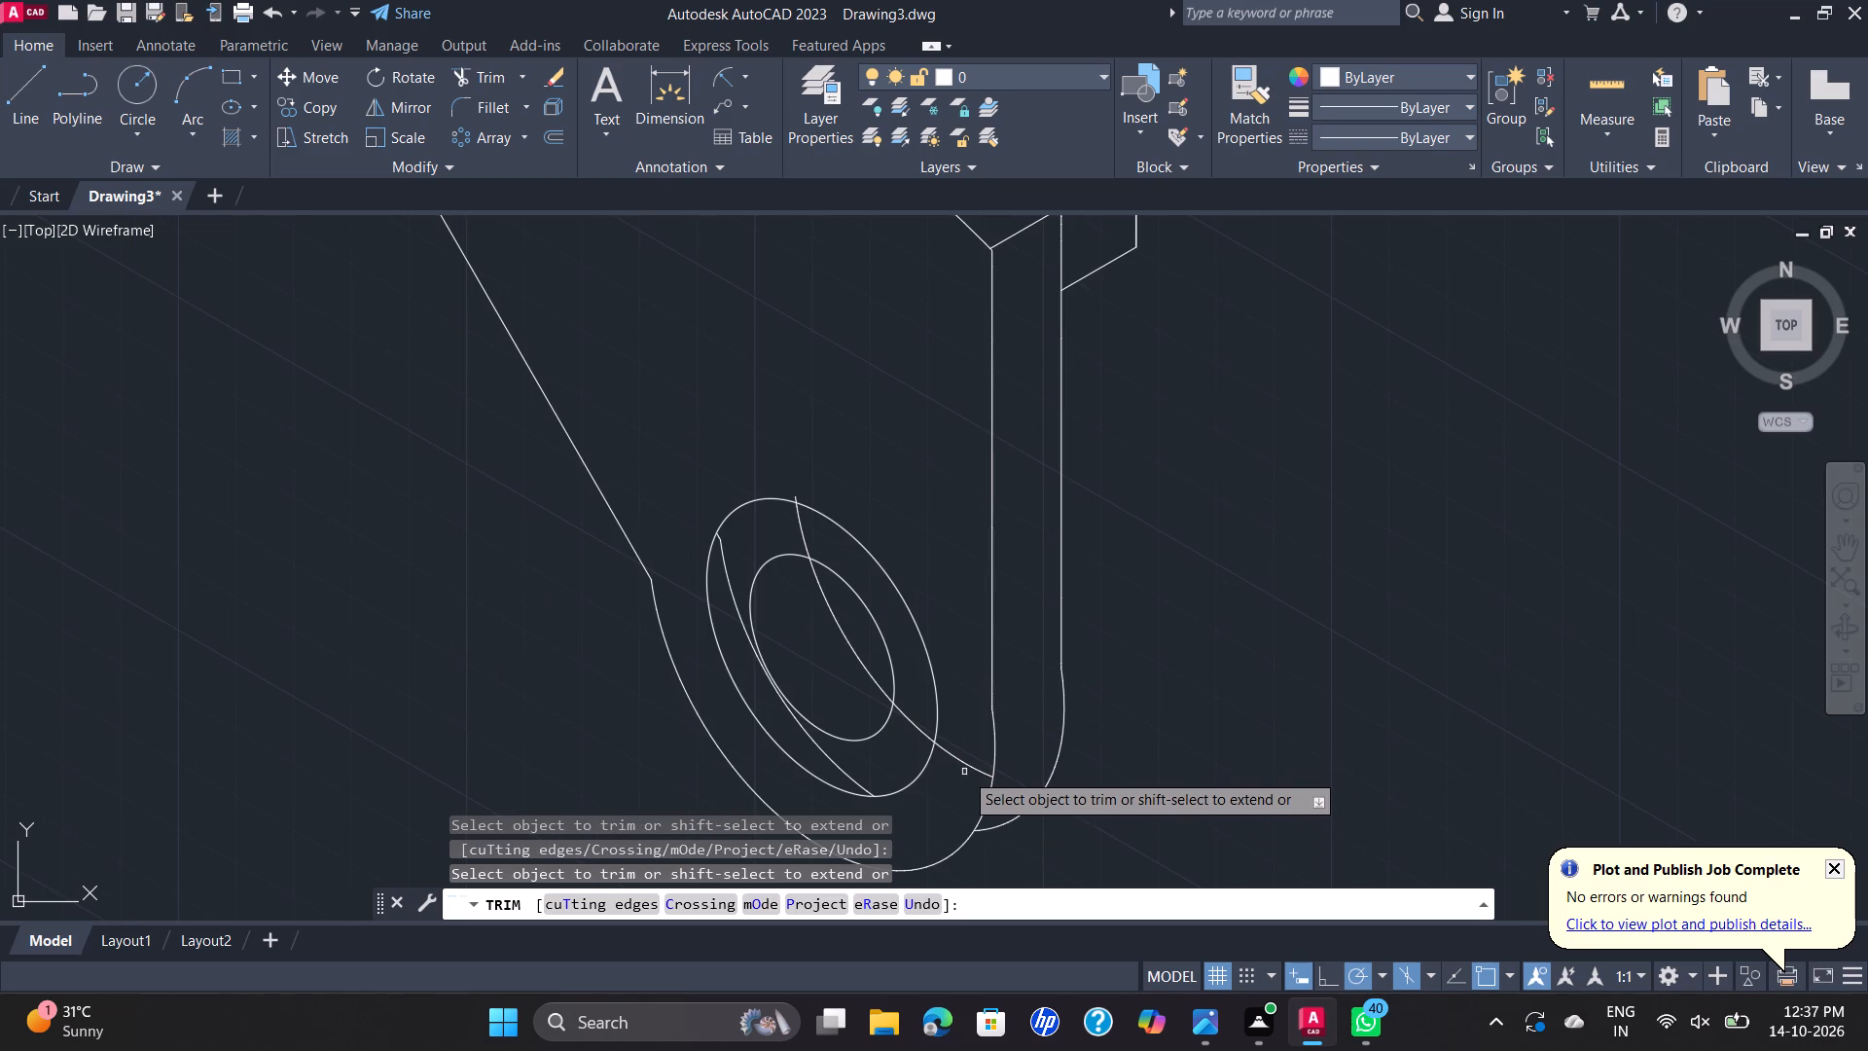
pyautogui.click(975, 774)
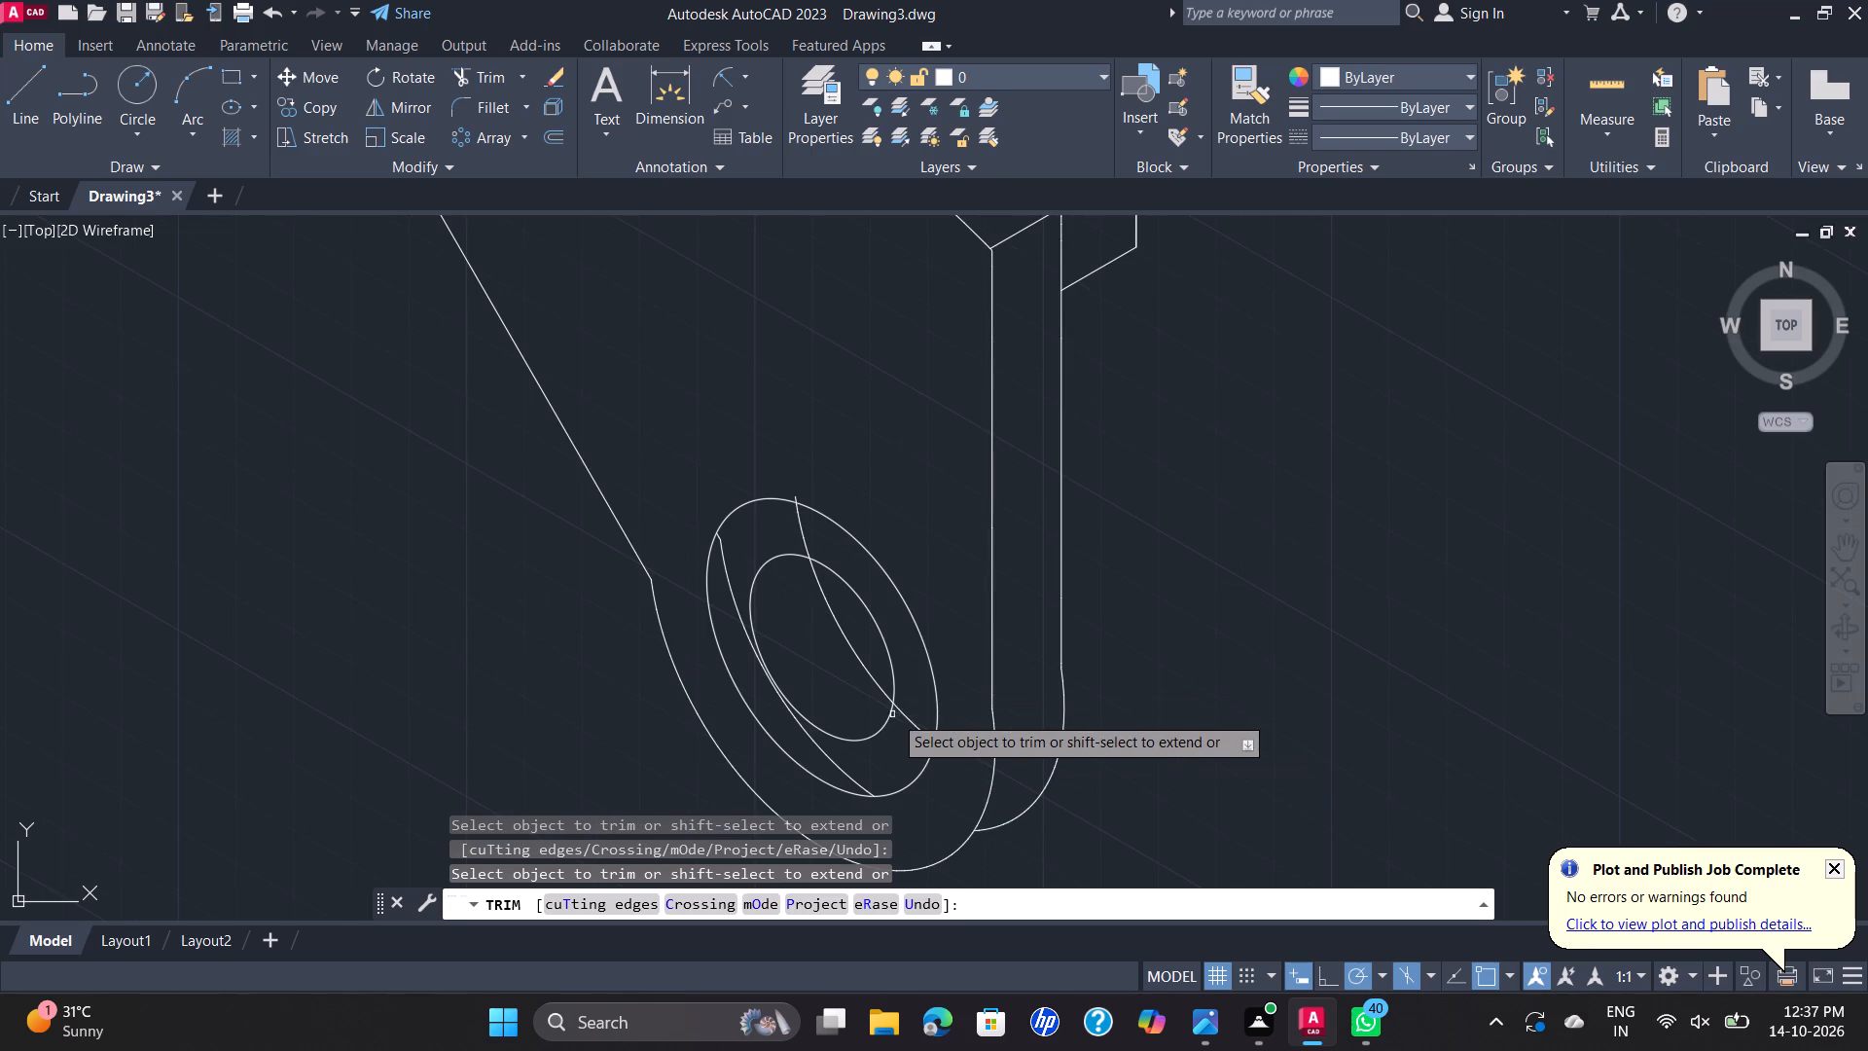
# Trim the remaining rear and middle outline arc pieces crossing the two ellipses, including the small stubs at the large ellipse.
pyautogui.click(908, 717)
pyautogui.click(871, 672)
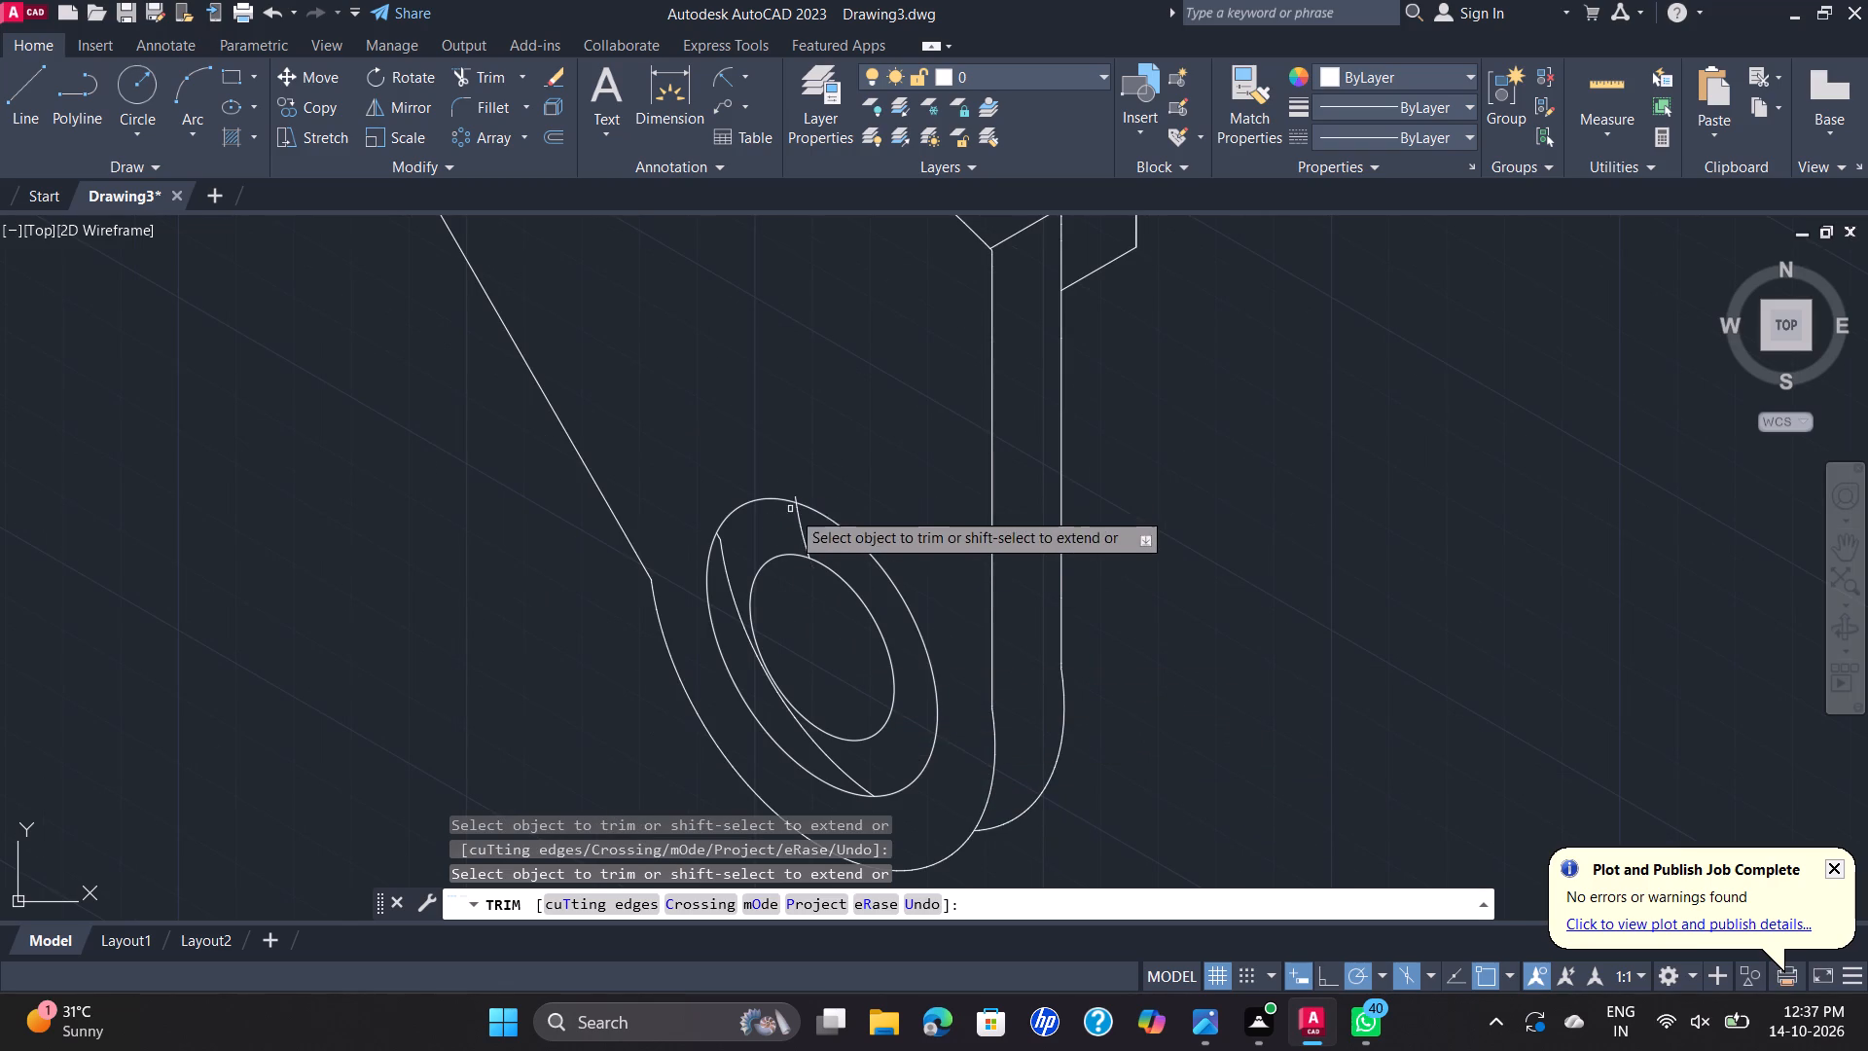
pyautogui.click(800, 530)
pyautogui.scroll(1, 802, 491)
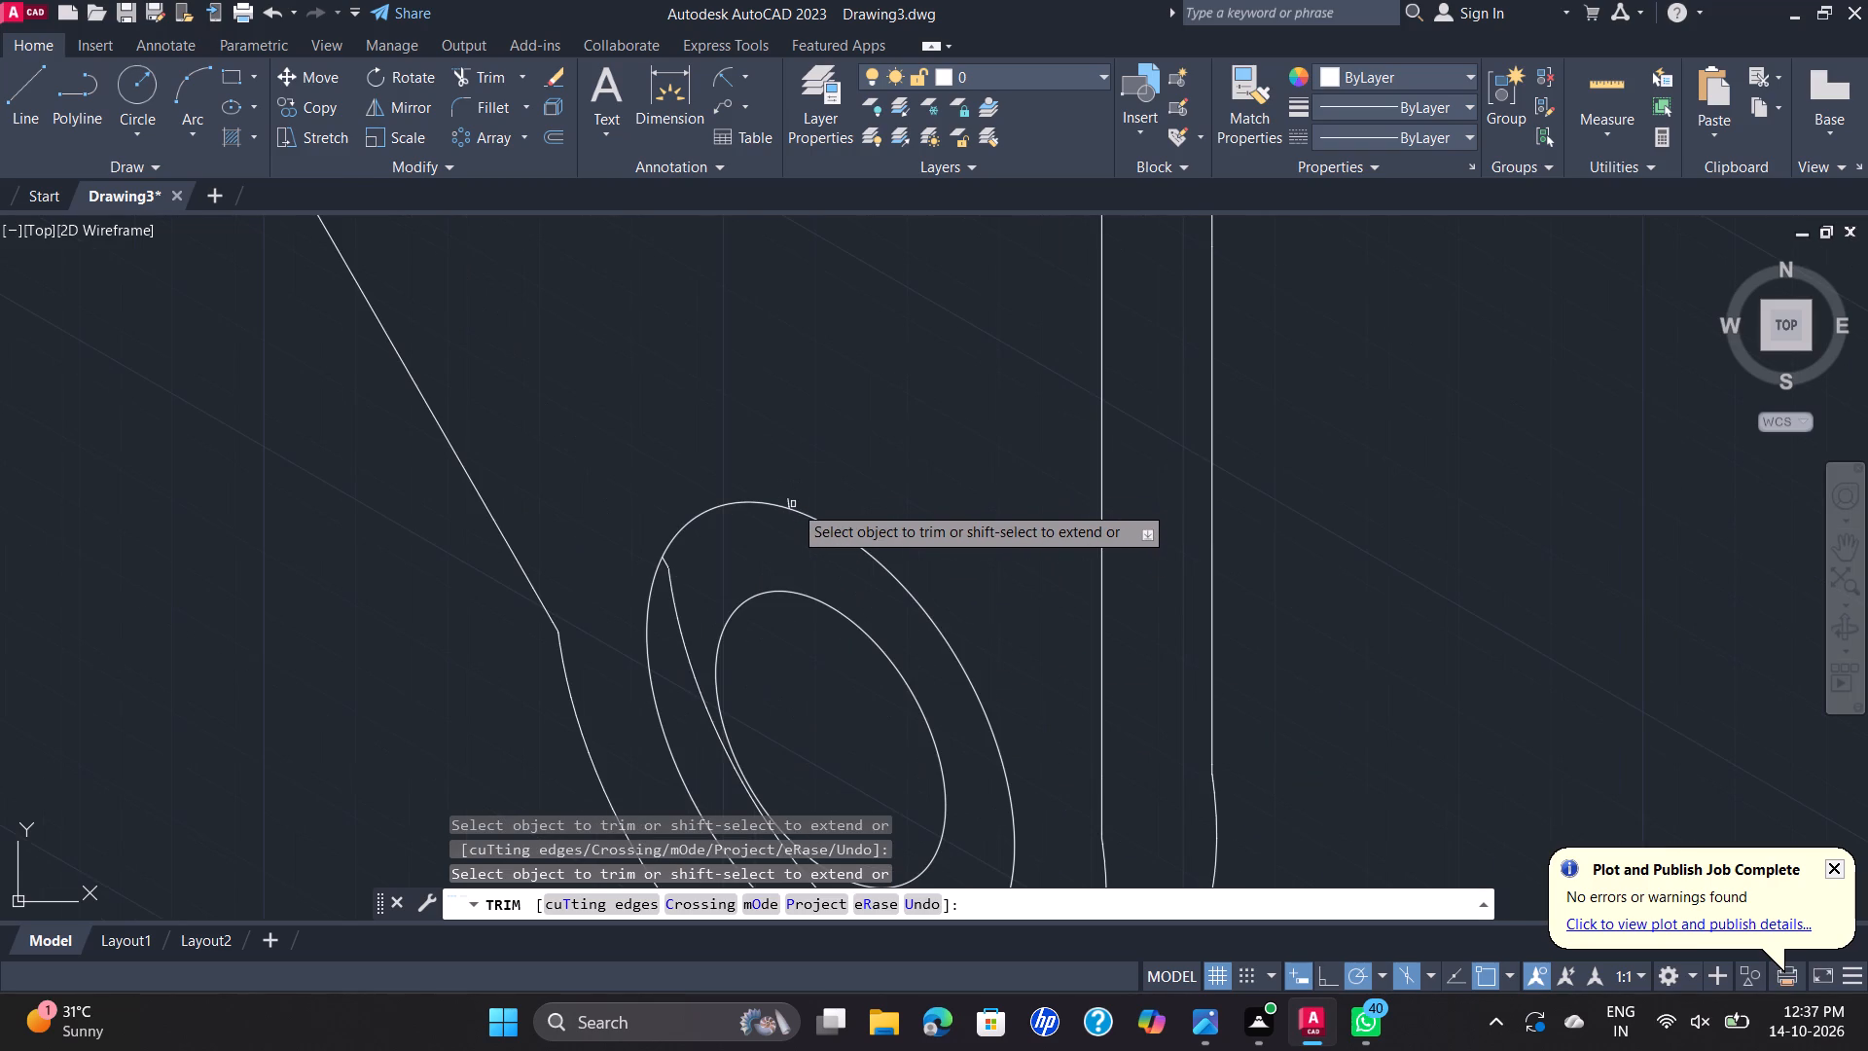
pyautogui.click(786, 503)
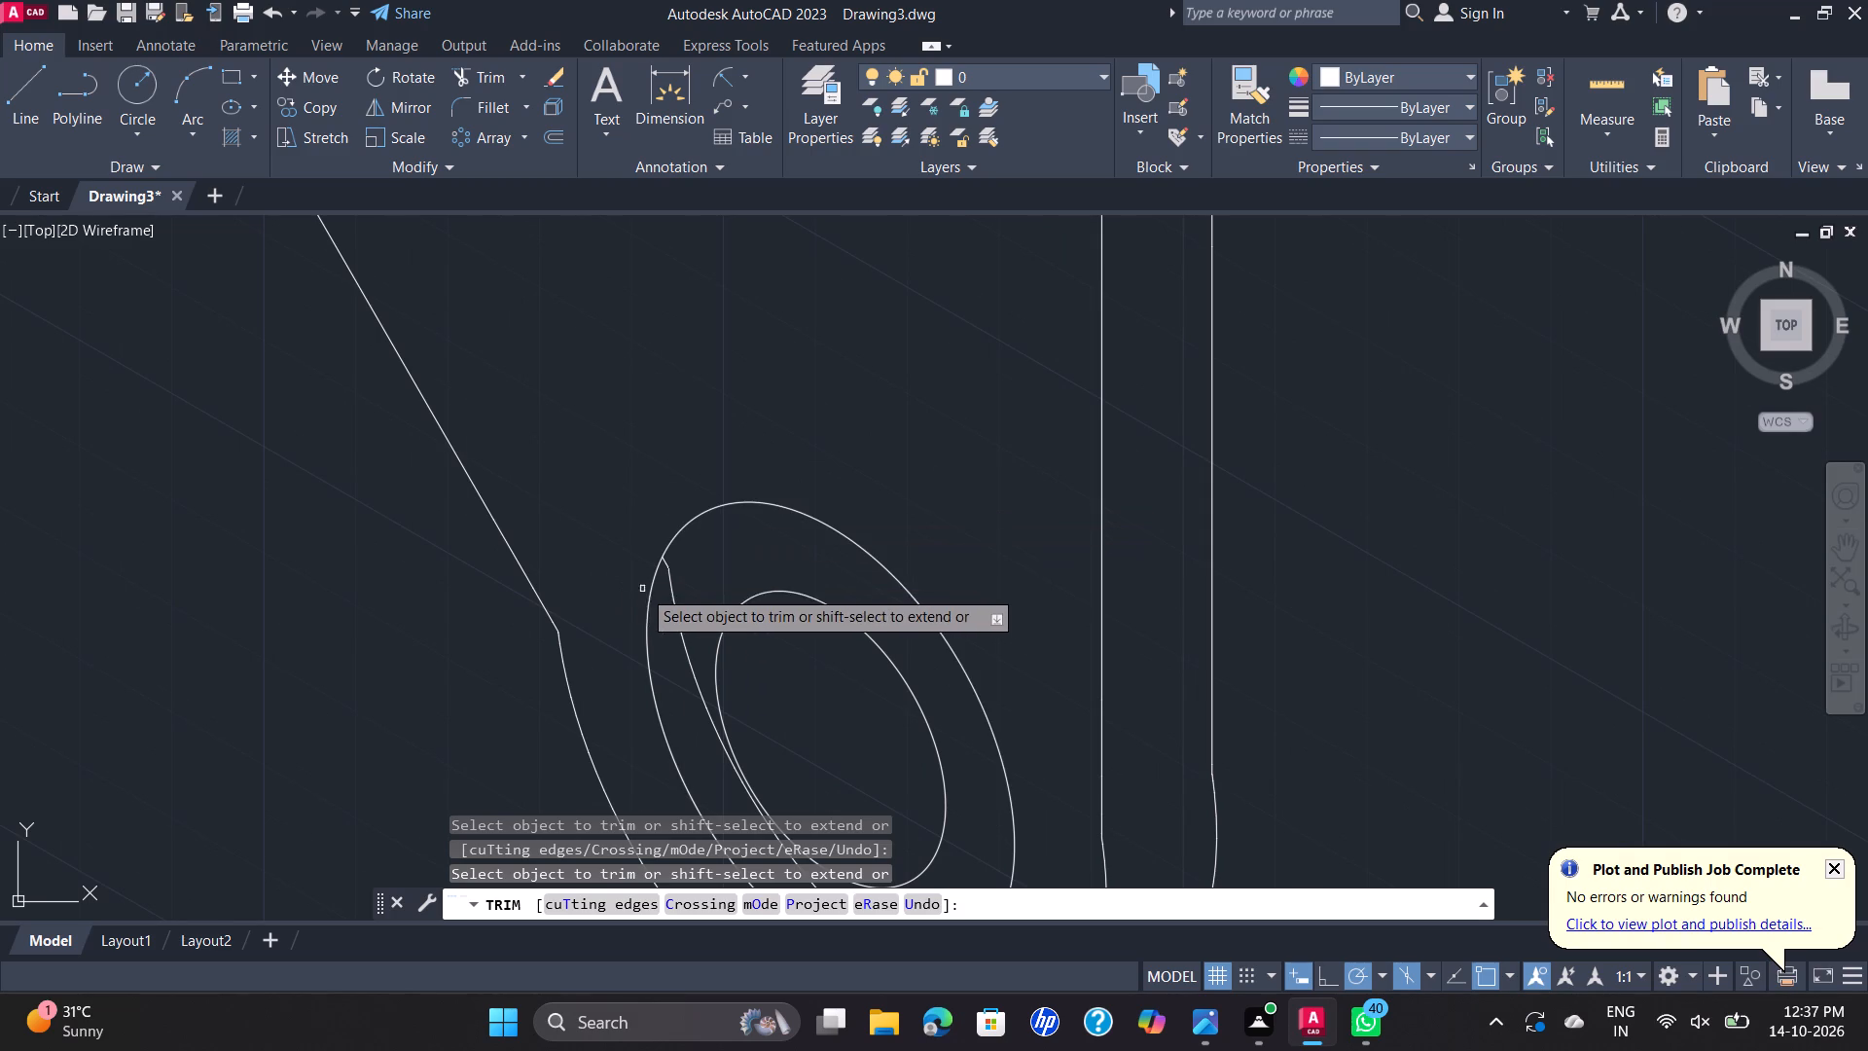
pyautogui.click(670, 566)
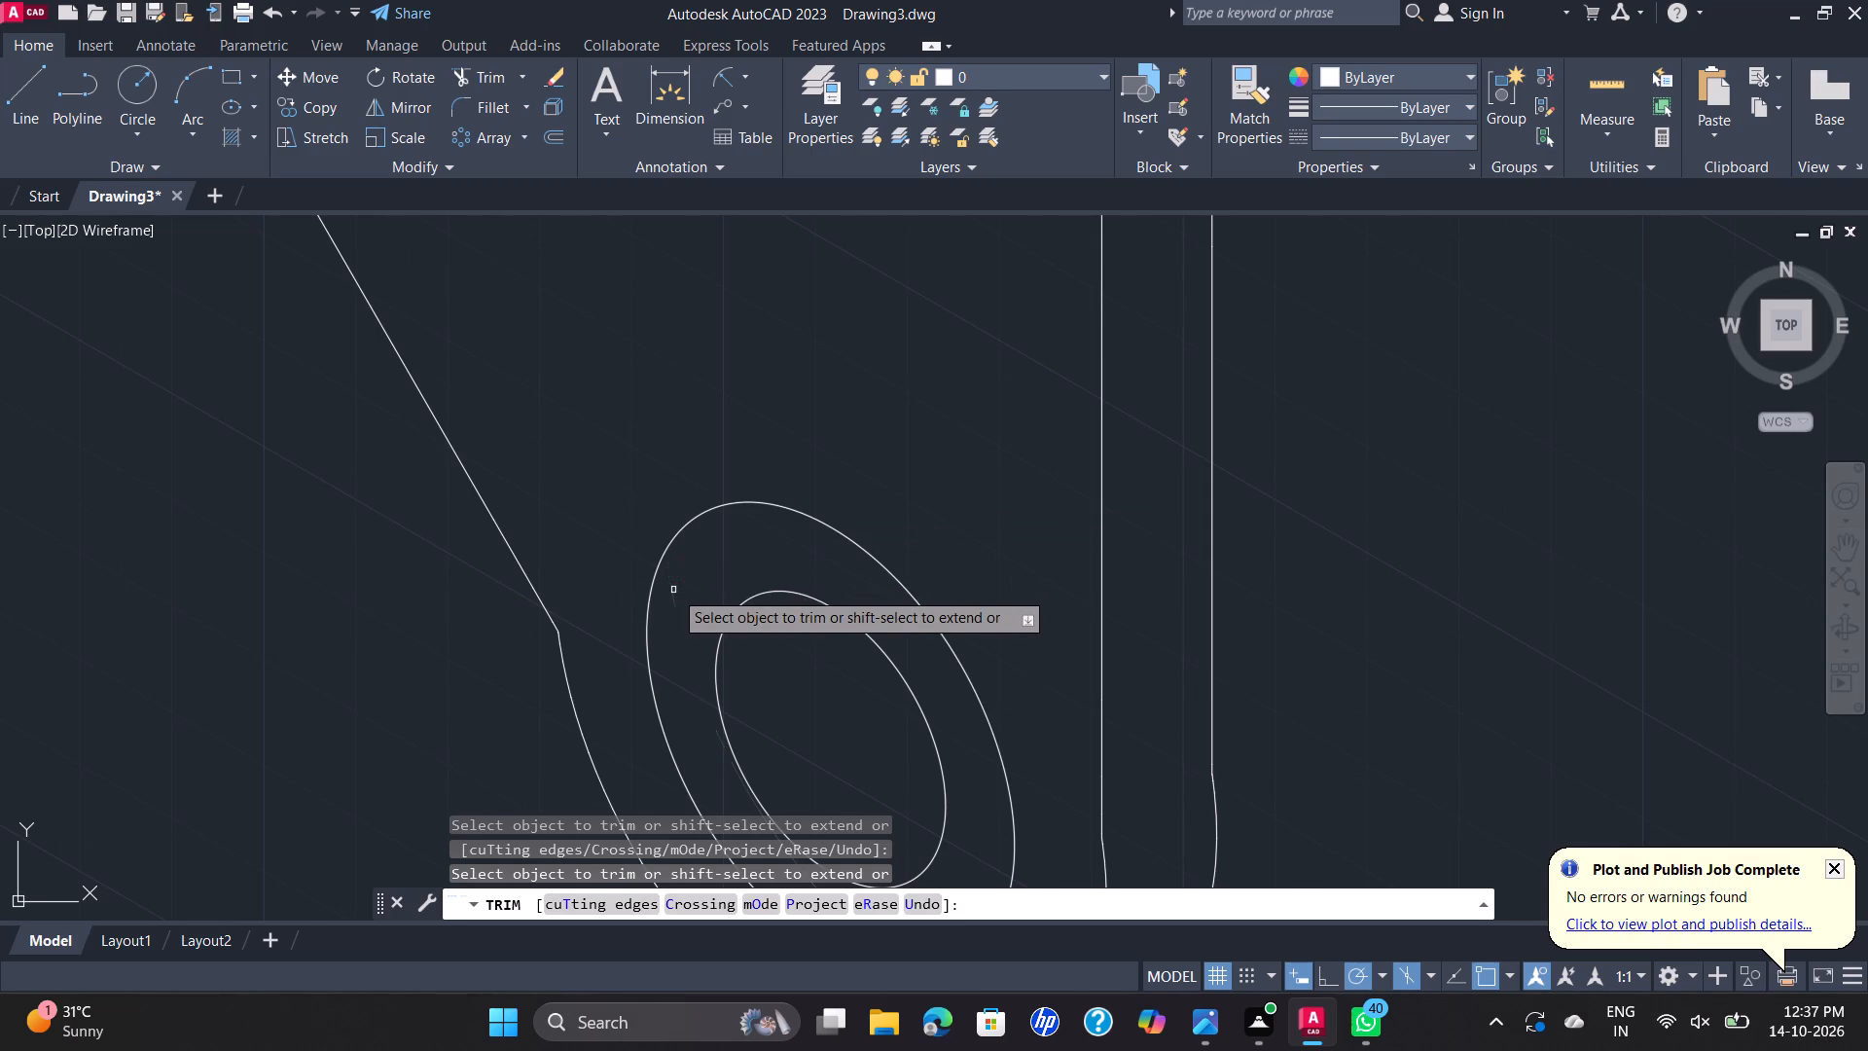
pyautogui.click(673, 590)
# Trim the middle outline's vertical edge between the upper depth line and the lower 13-unit line.
pyautogui.scroll(-1, 692, 594)
pyautogui.scroll(-2, 842, 750)
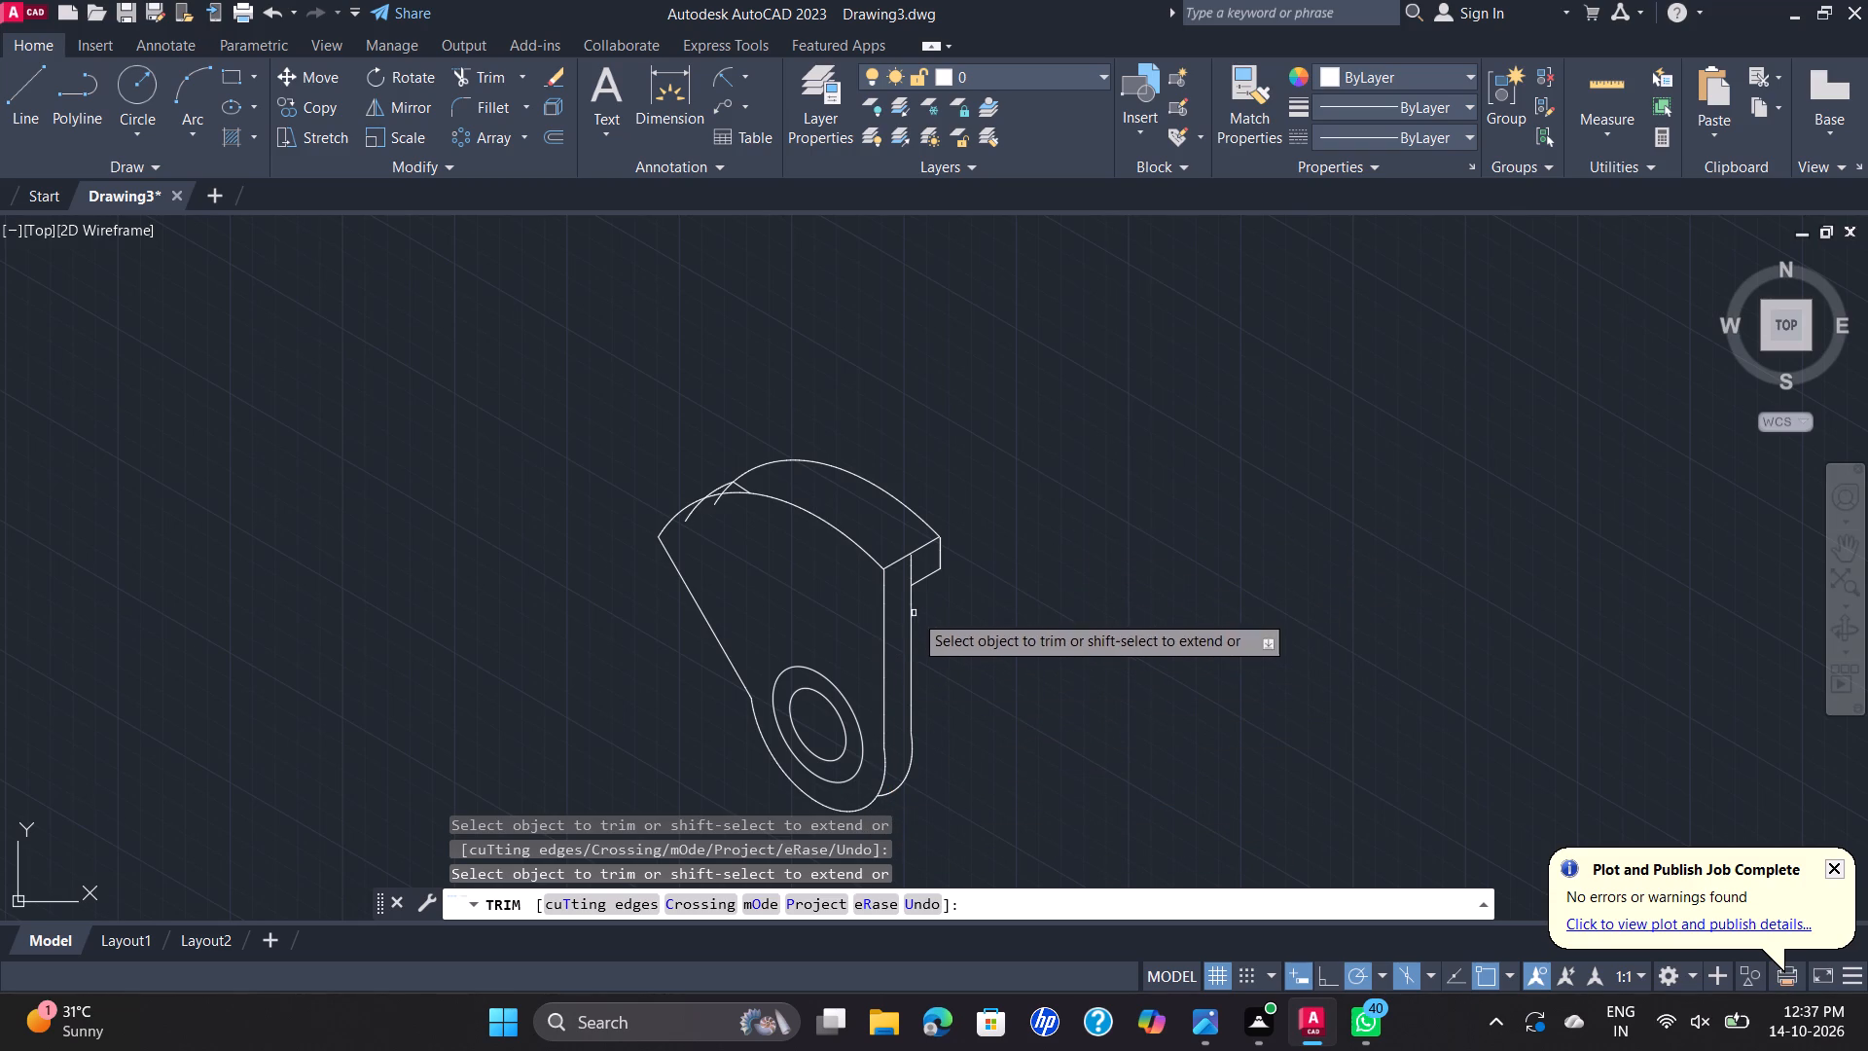
pyautogui.click(909, 574)
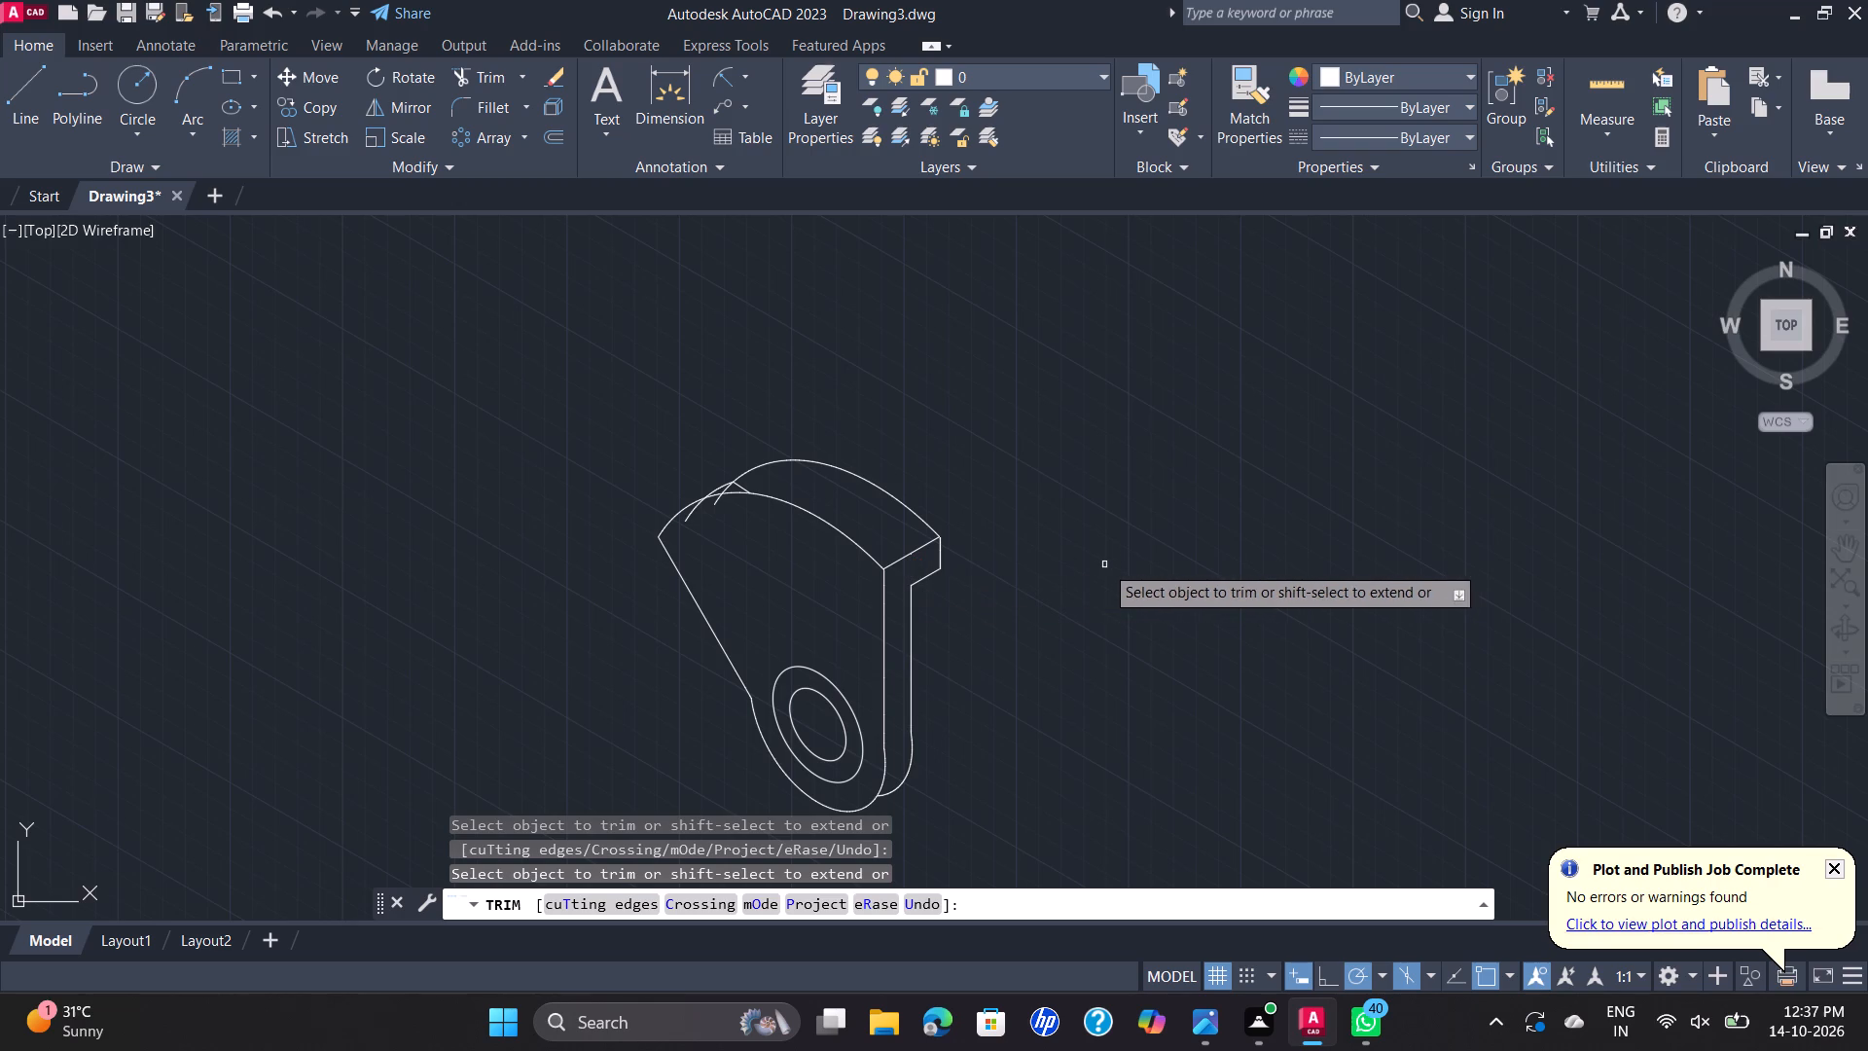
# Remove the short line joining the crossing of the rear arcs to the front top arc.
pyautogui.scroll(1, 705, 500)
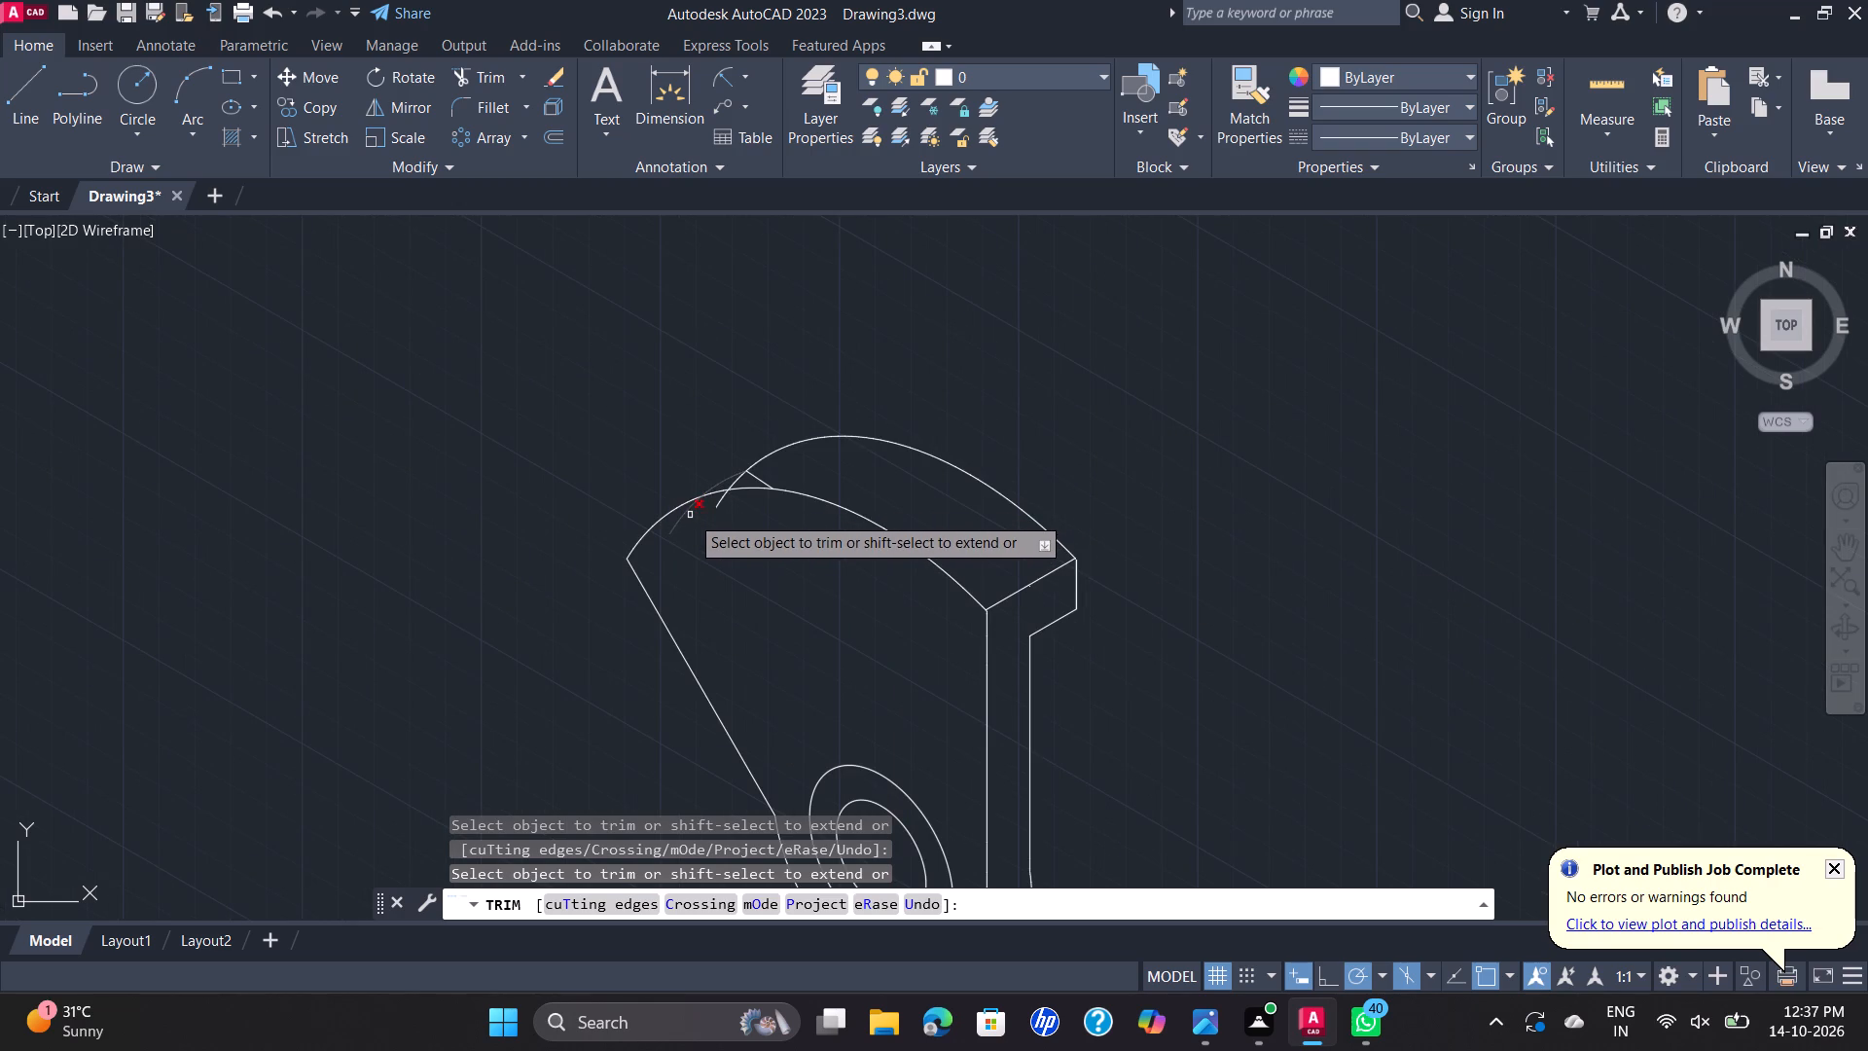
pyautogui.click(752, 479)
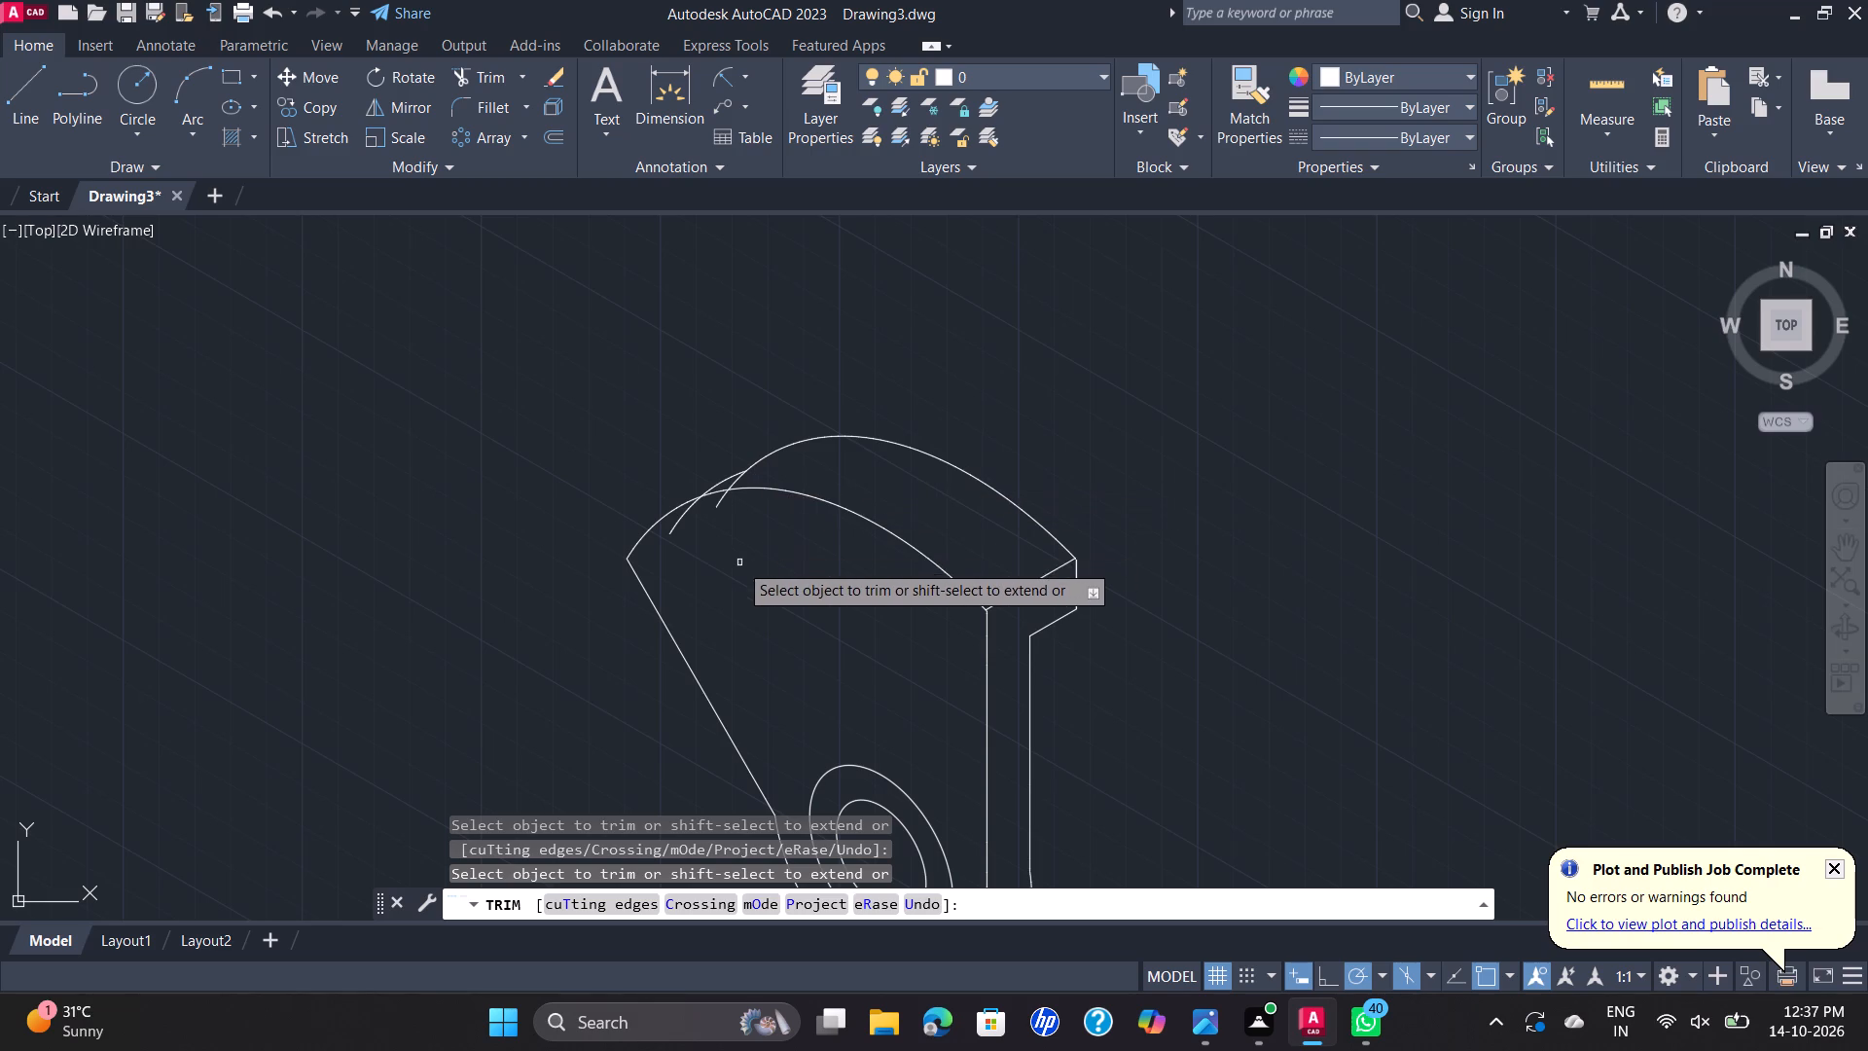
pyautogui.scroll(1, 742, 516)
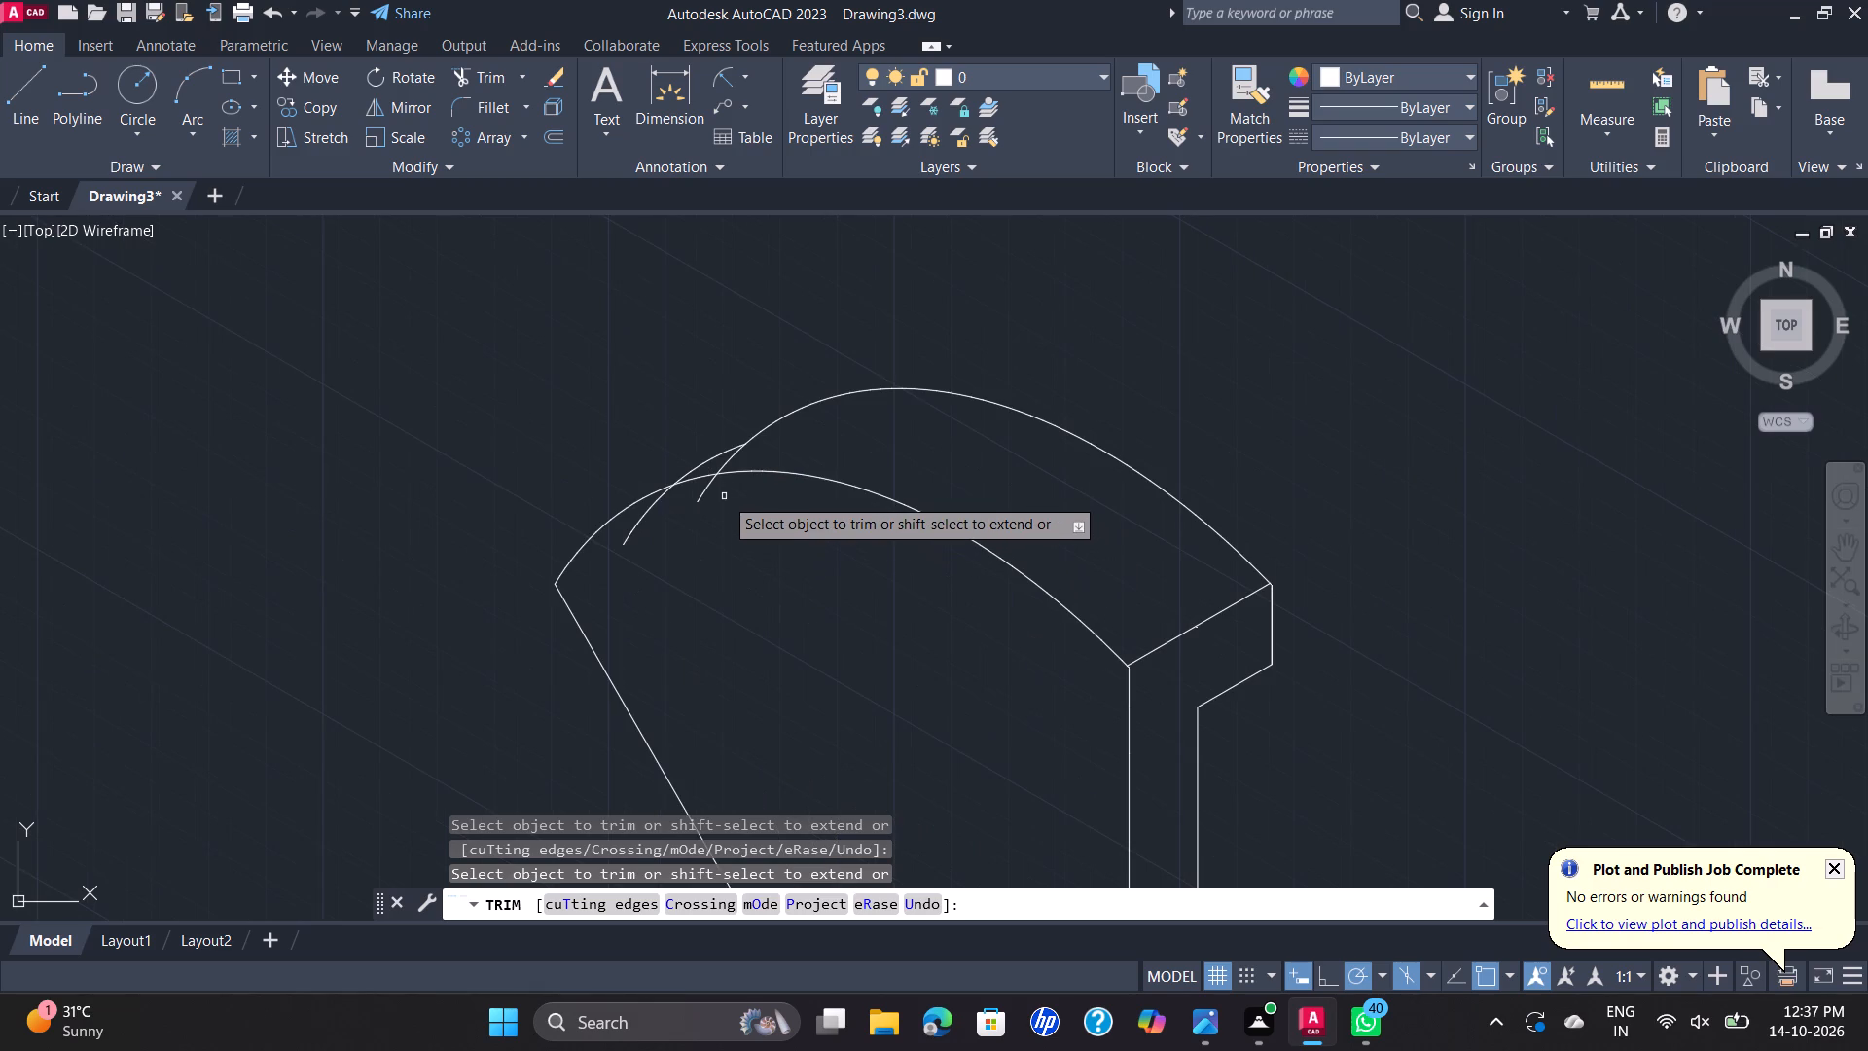
# Trim the rear top arc's tail that hangs below the front top arc.
pyautogui.click(704, 492)
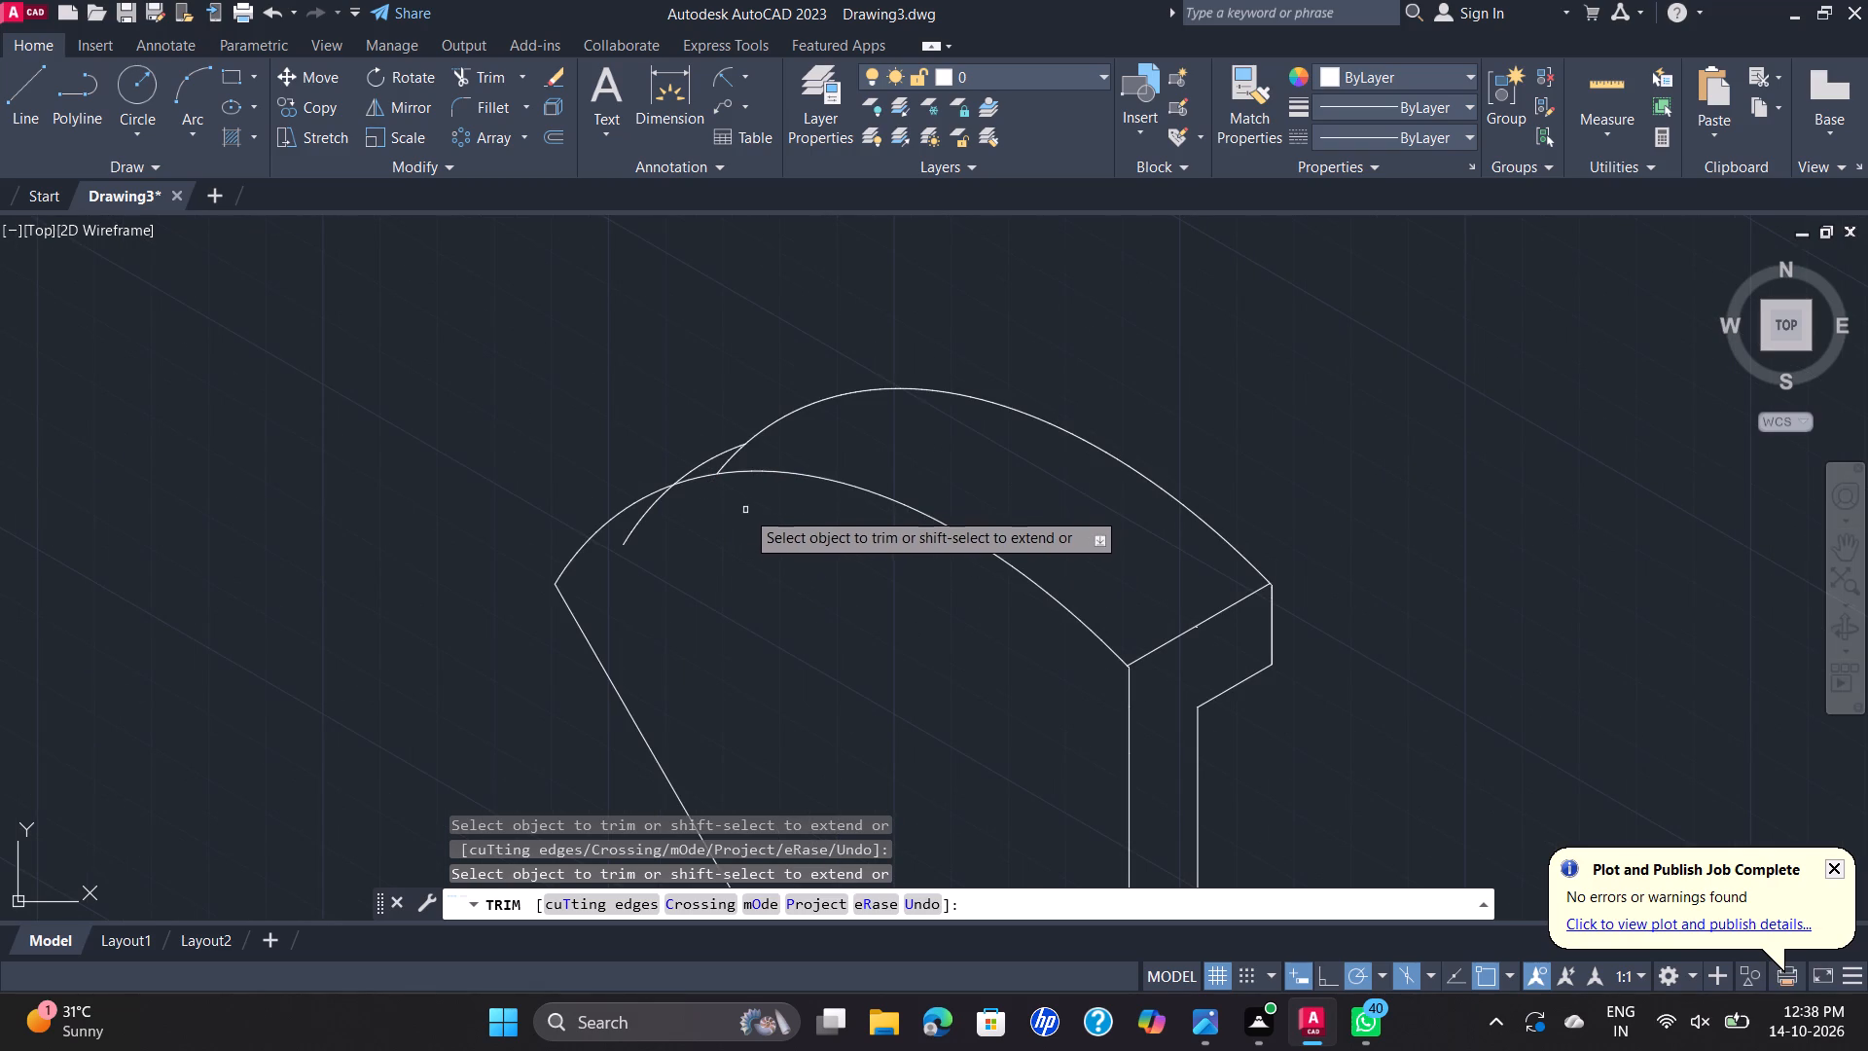
# Extend the shortened middle top arc past its crossing with the rear top arc toward the depth edge.
pyautogui.scroll(-1, 776, 491)
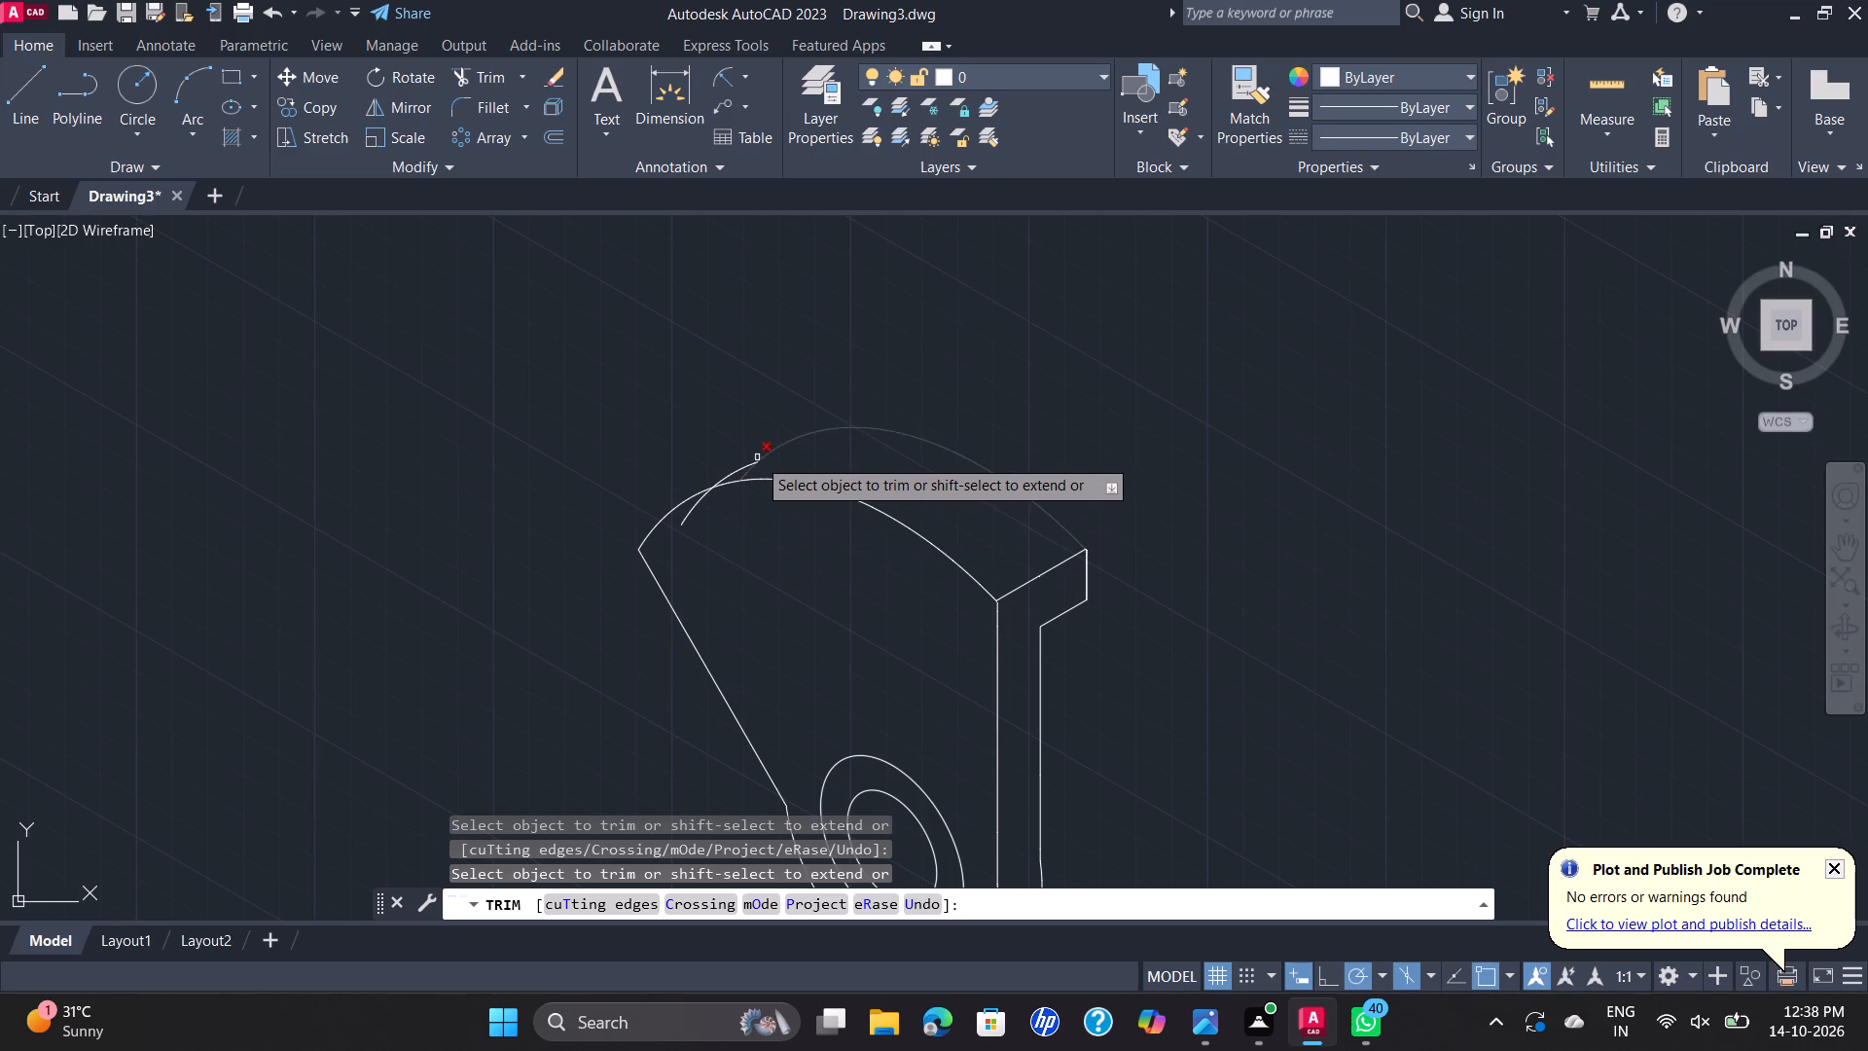
pyautogui.scroll(4, 748, 463)
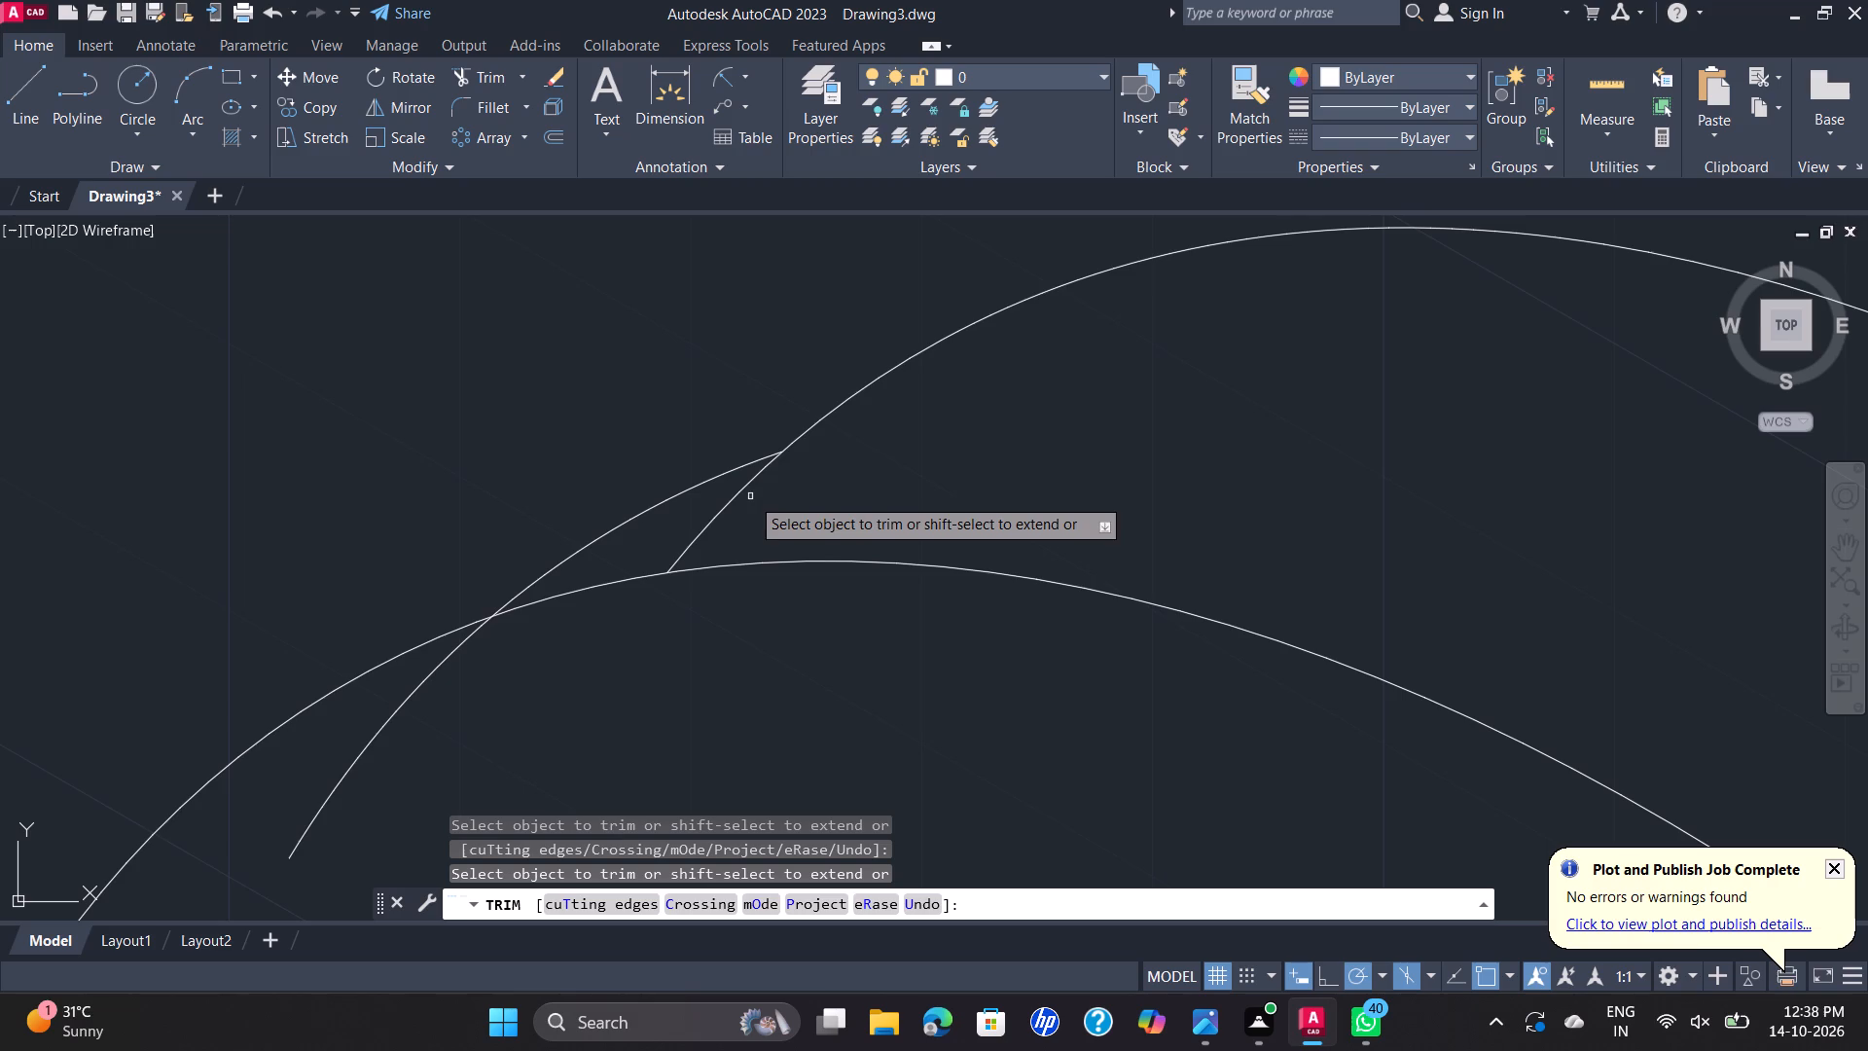
pyautogui.scroll(6, 787, 451)
pyautogui.scroll(2, 702, 462)
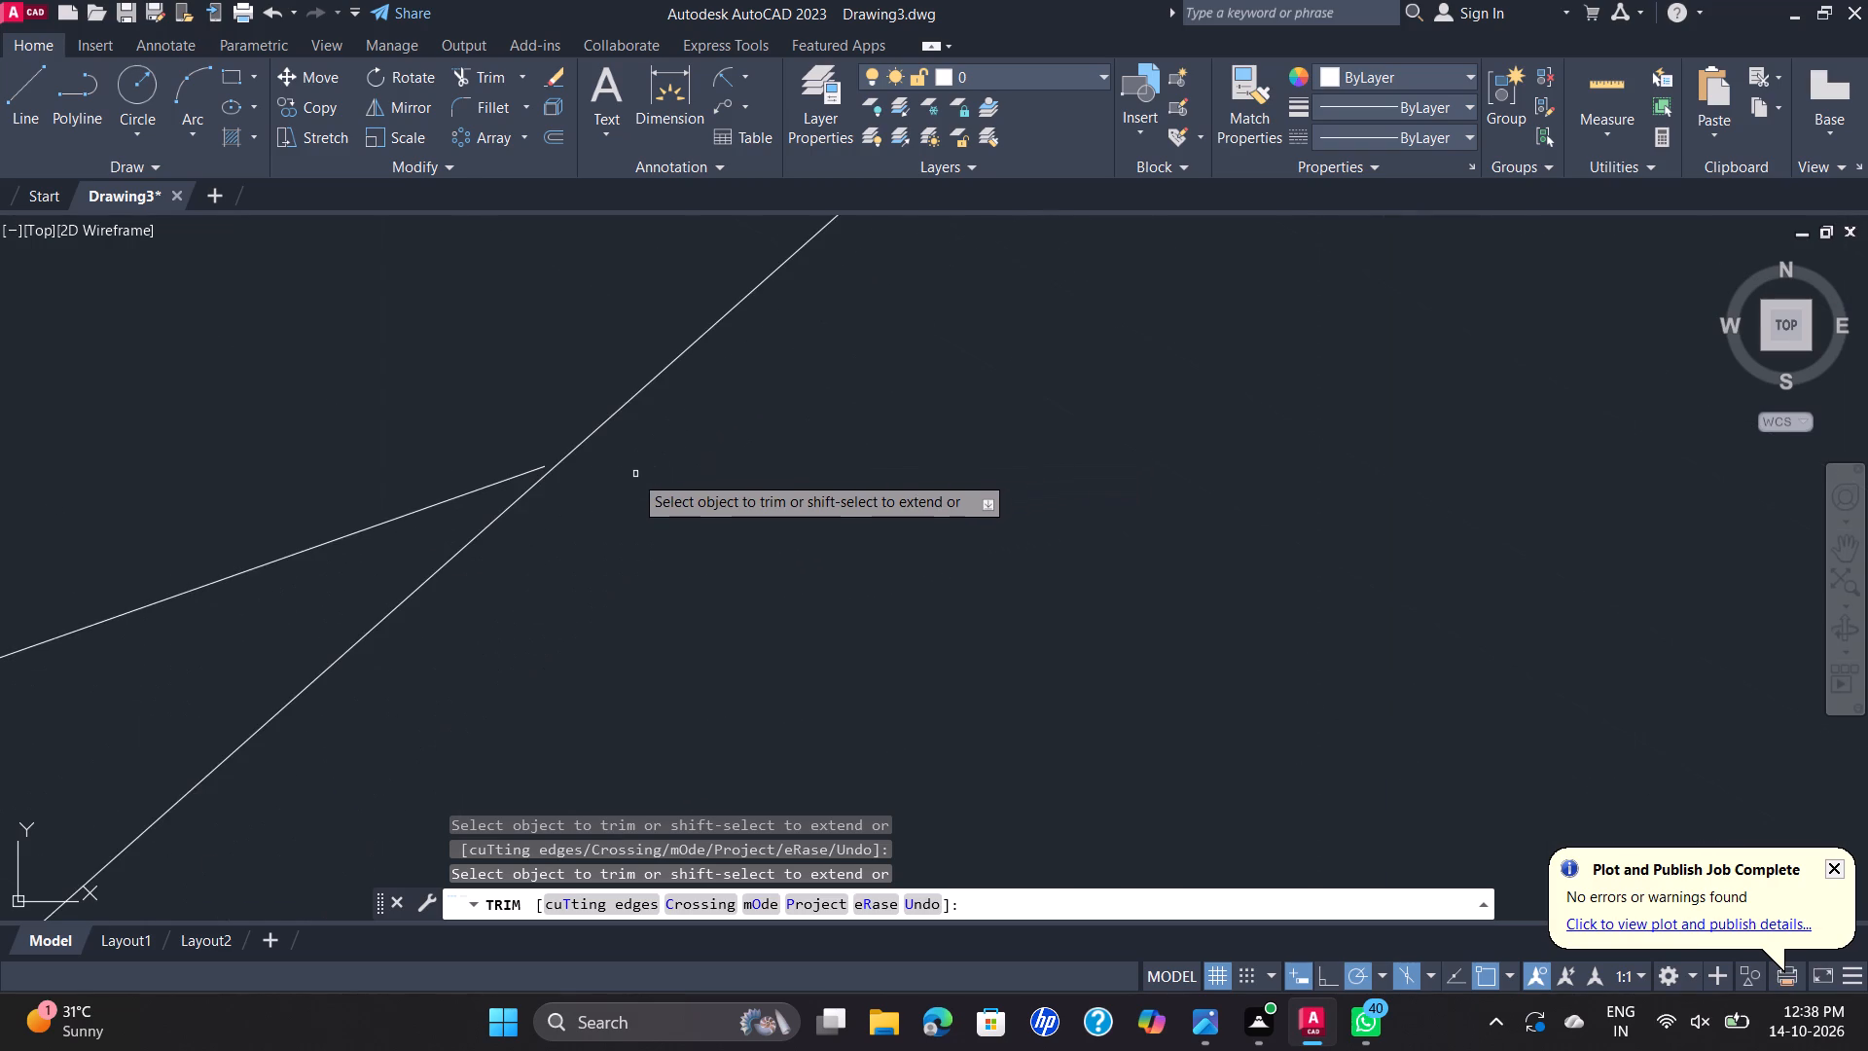
pyautogui.scroll(2, 593, 474)
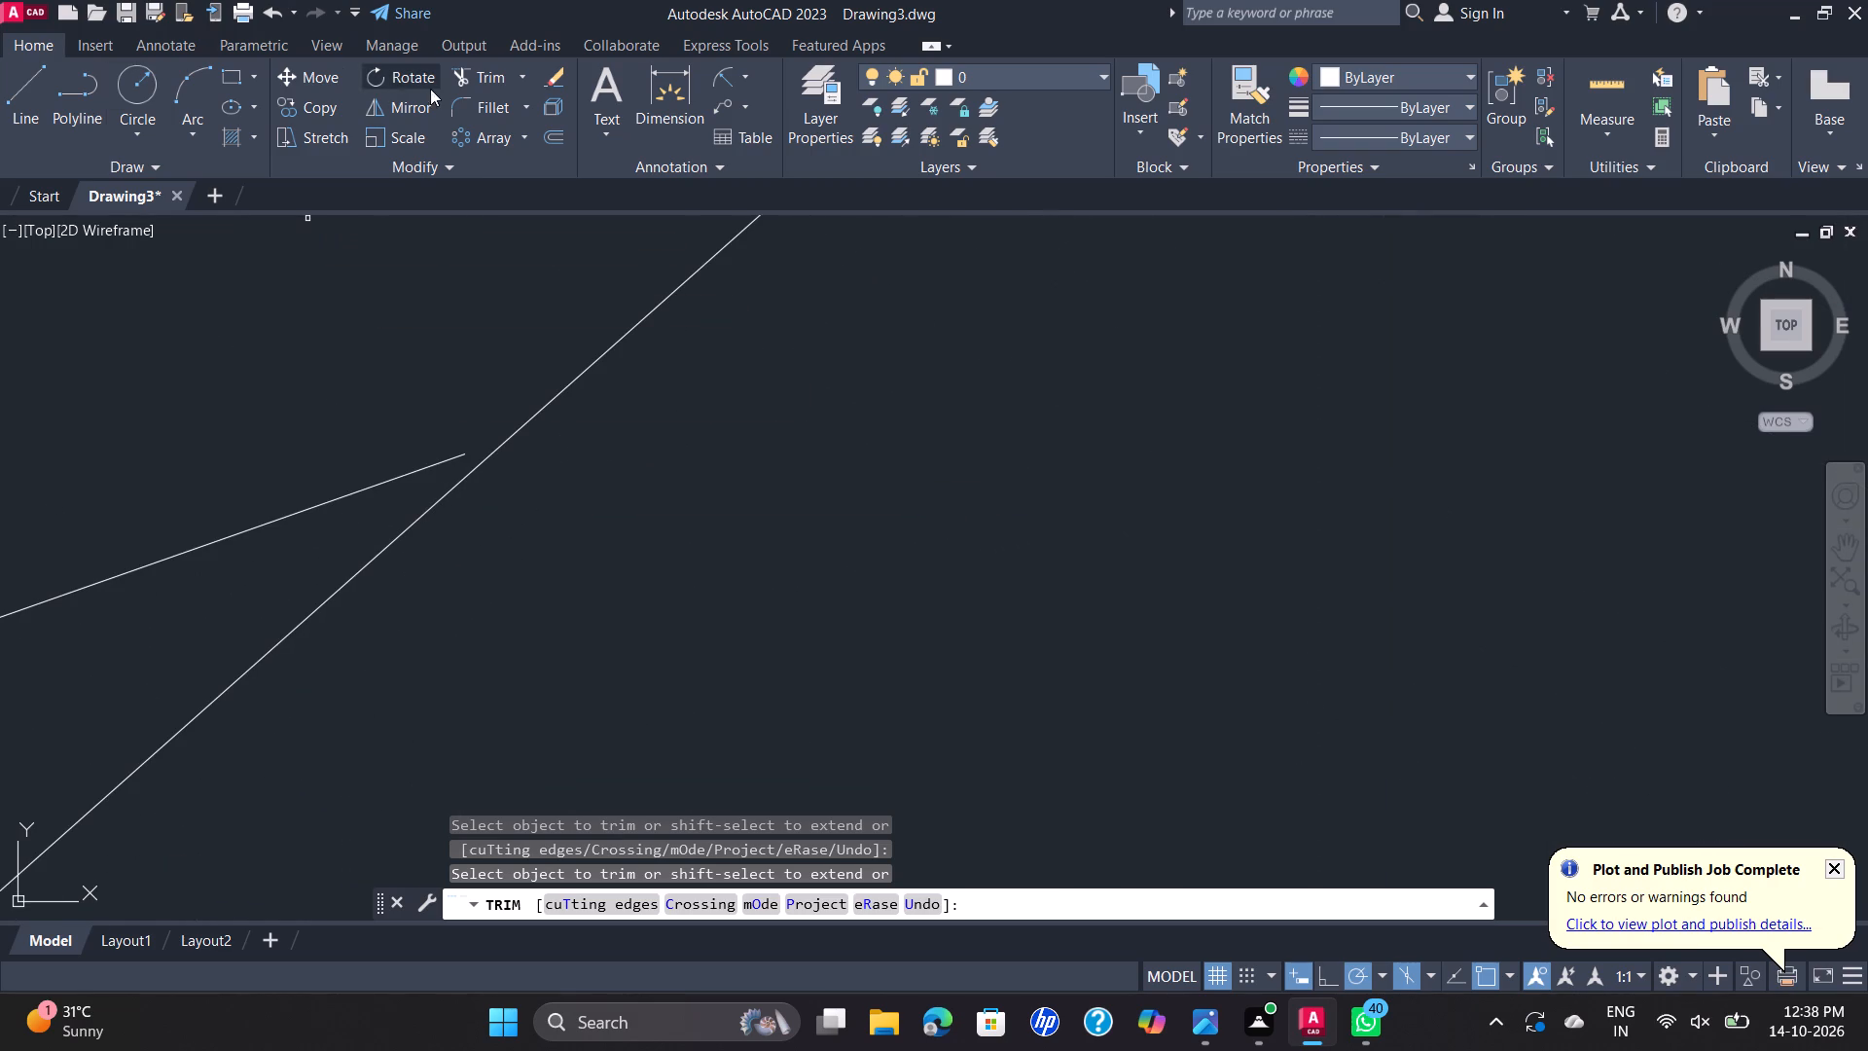
pyautogui.click(523, 78)
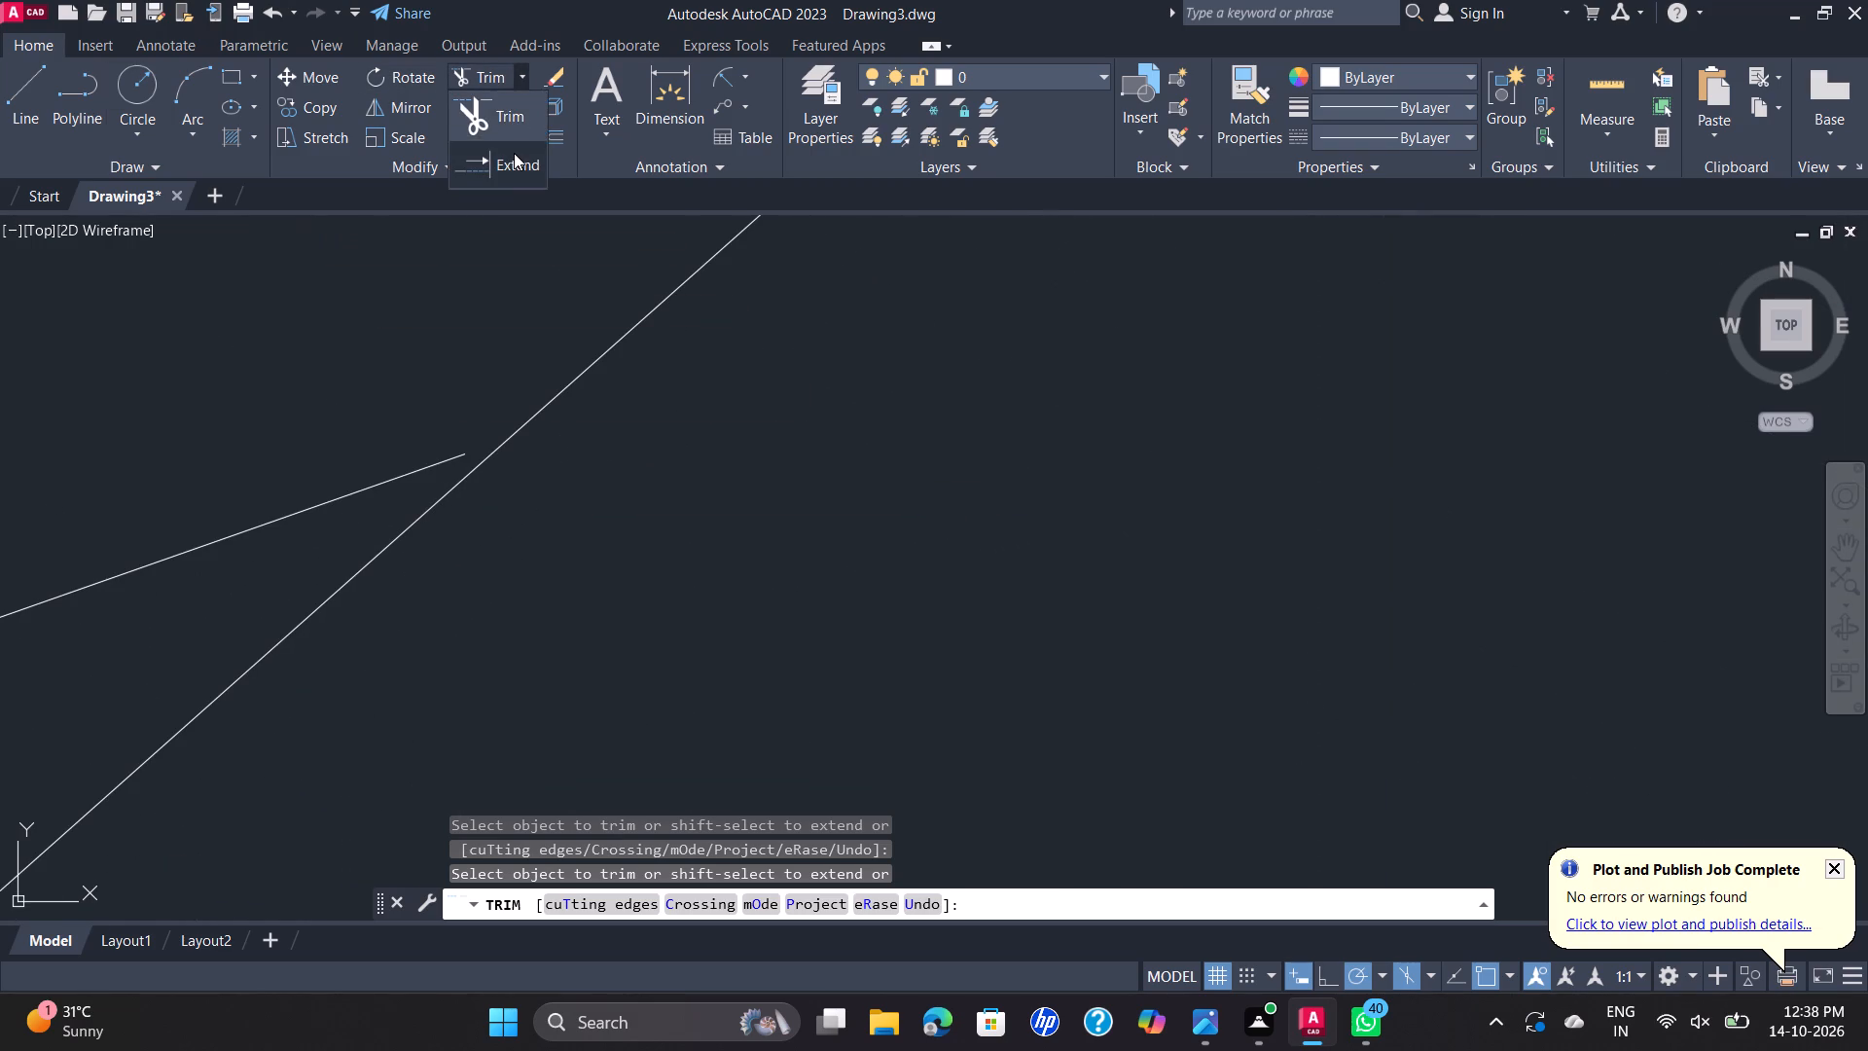
pyautogui.click(514, 163)
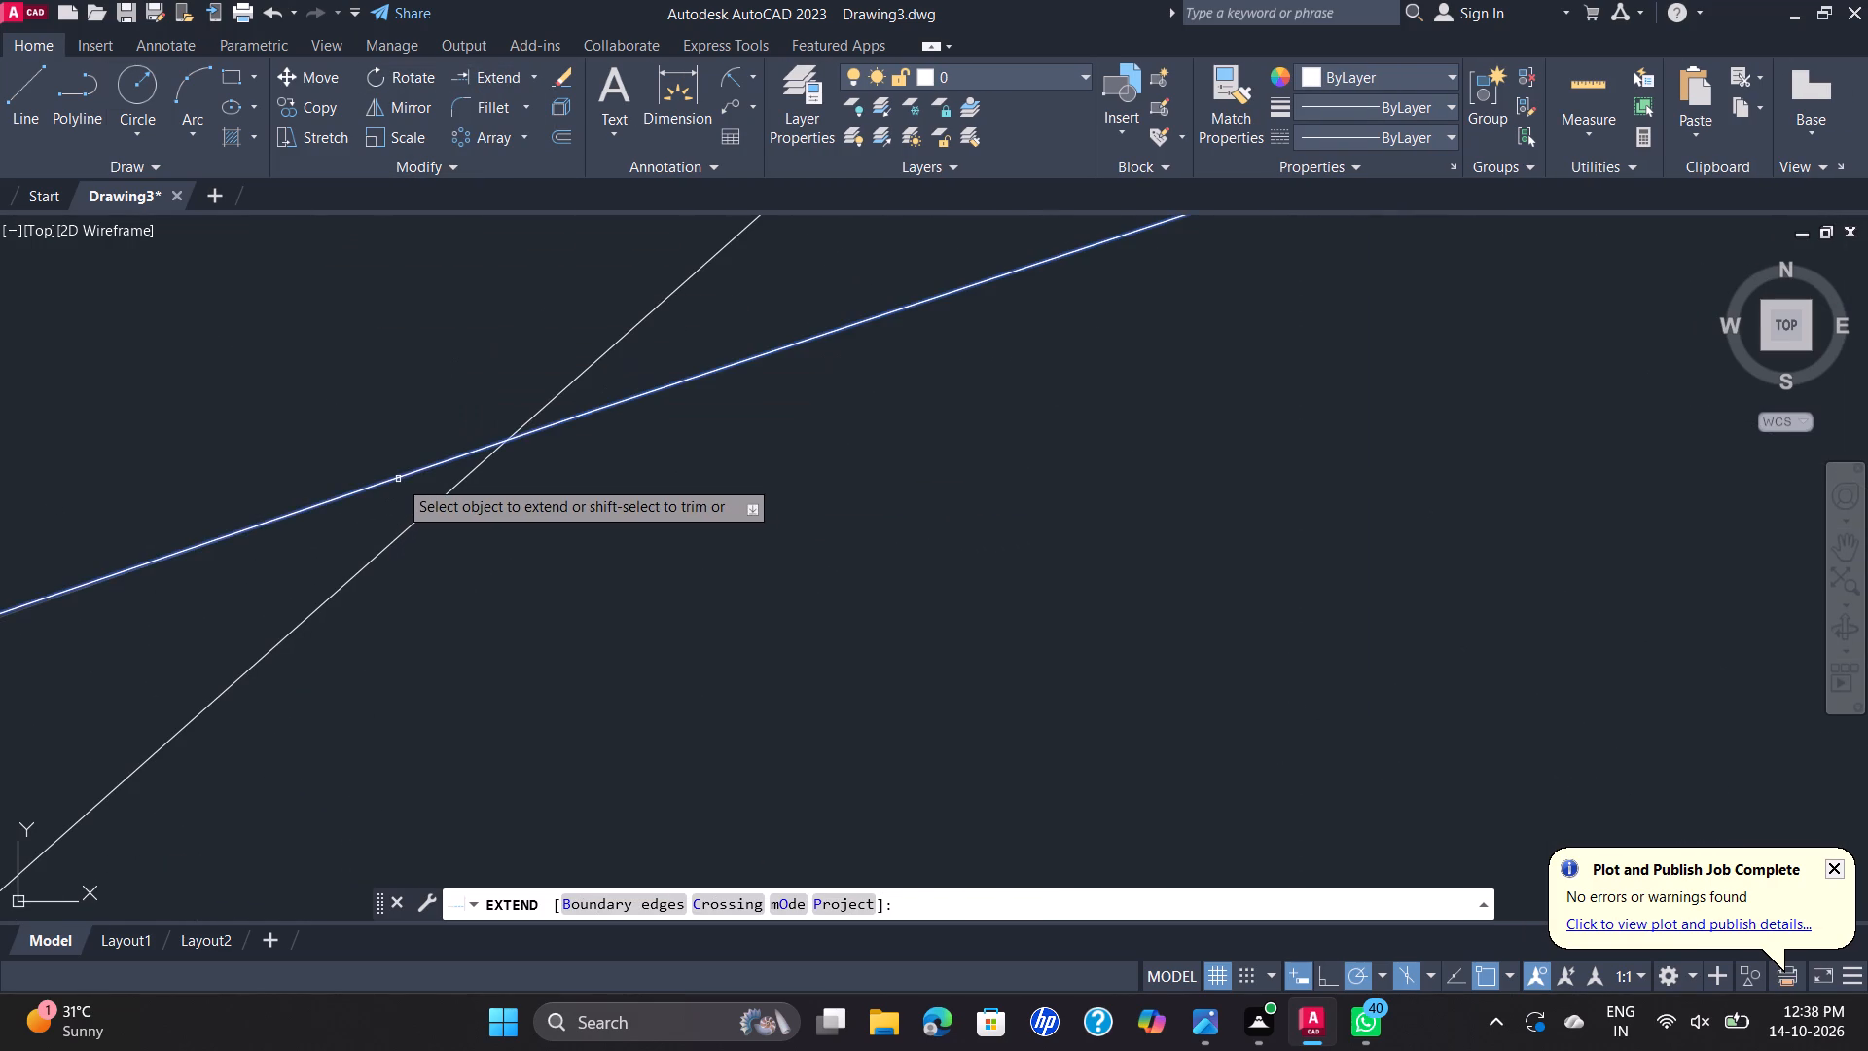
pyautogui.click(398, 479)
pyautogui.scroll(-4, 496, 450)
pyautogui.scroll(-8, 733, 451)
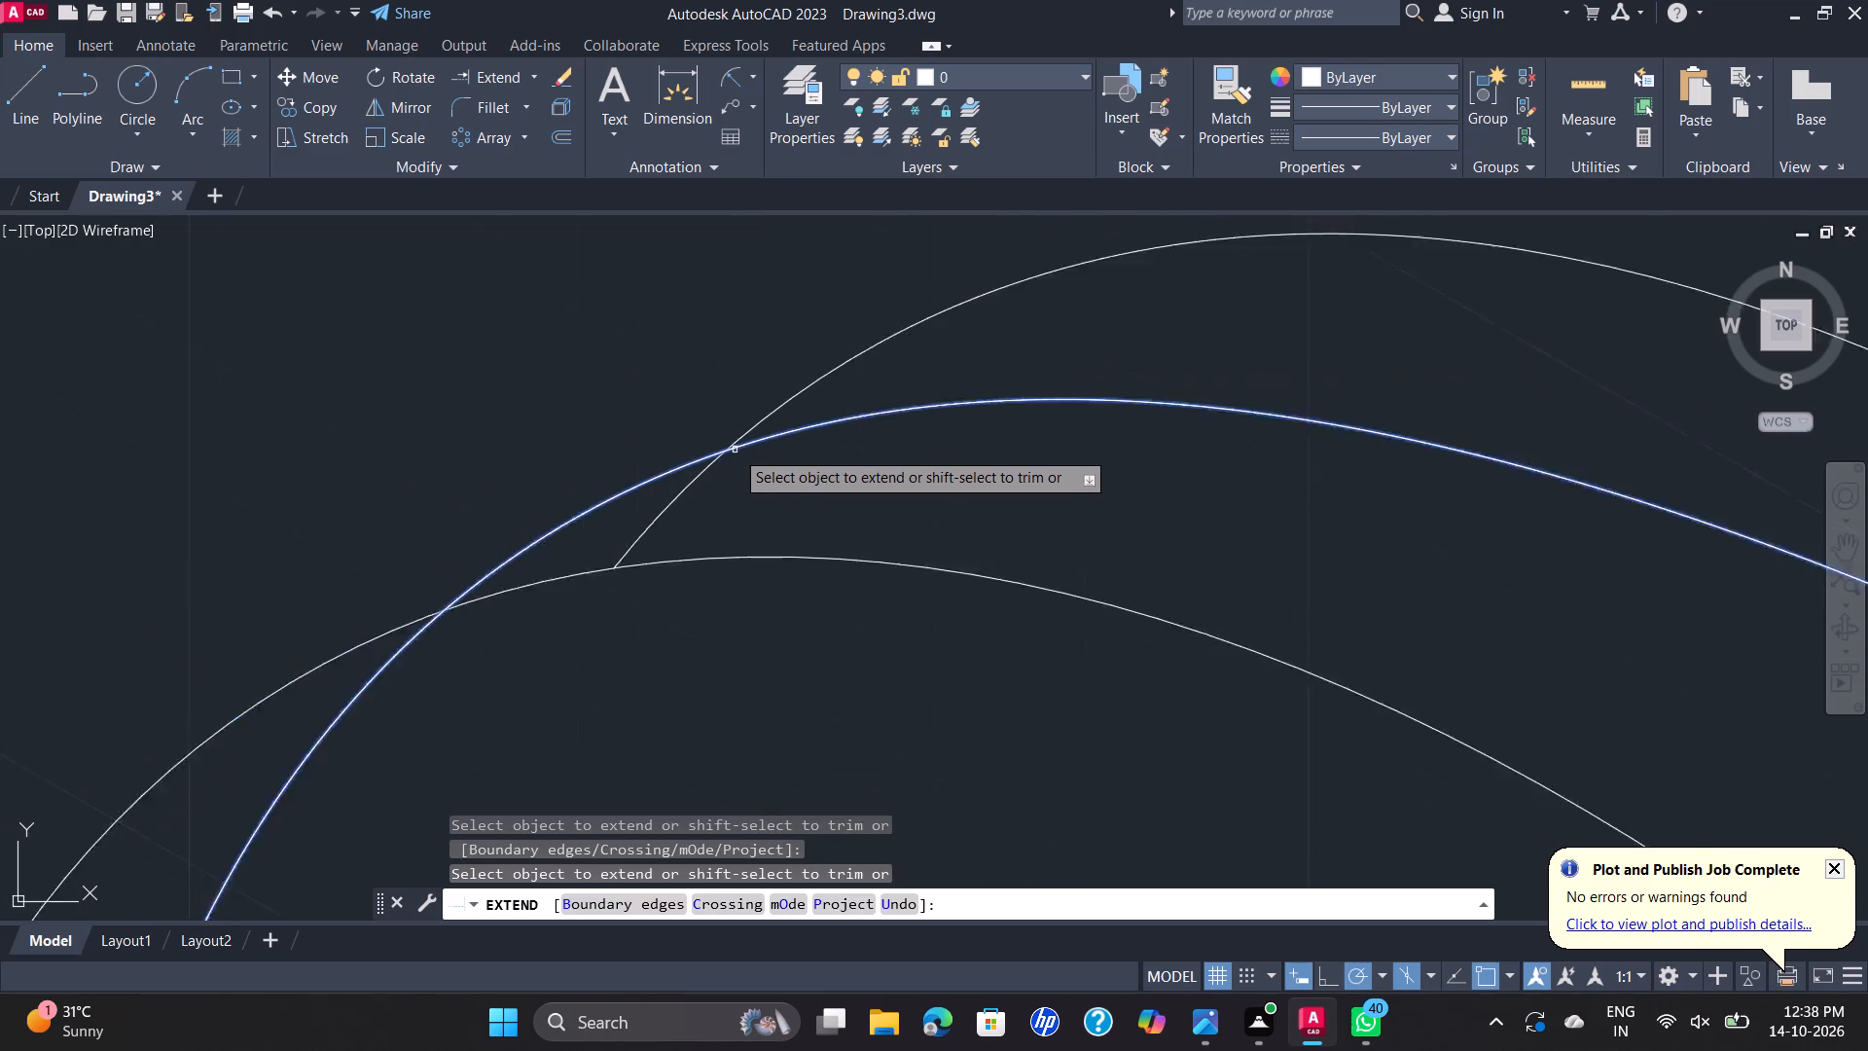
pyautogui.scroll(-1, 860, 471)
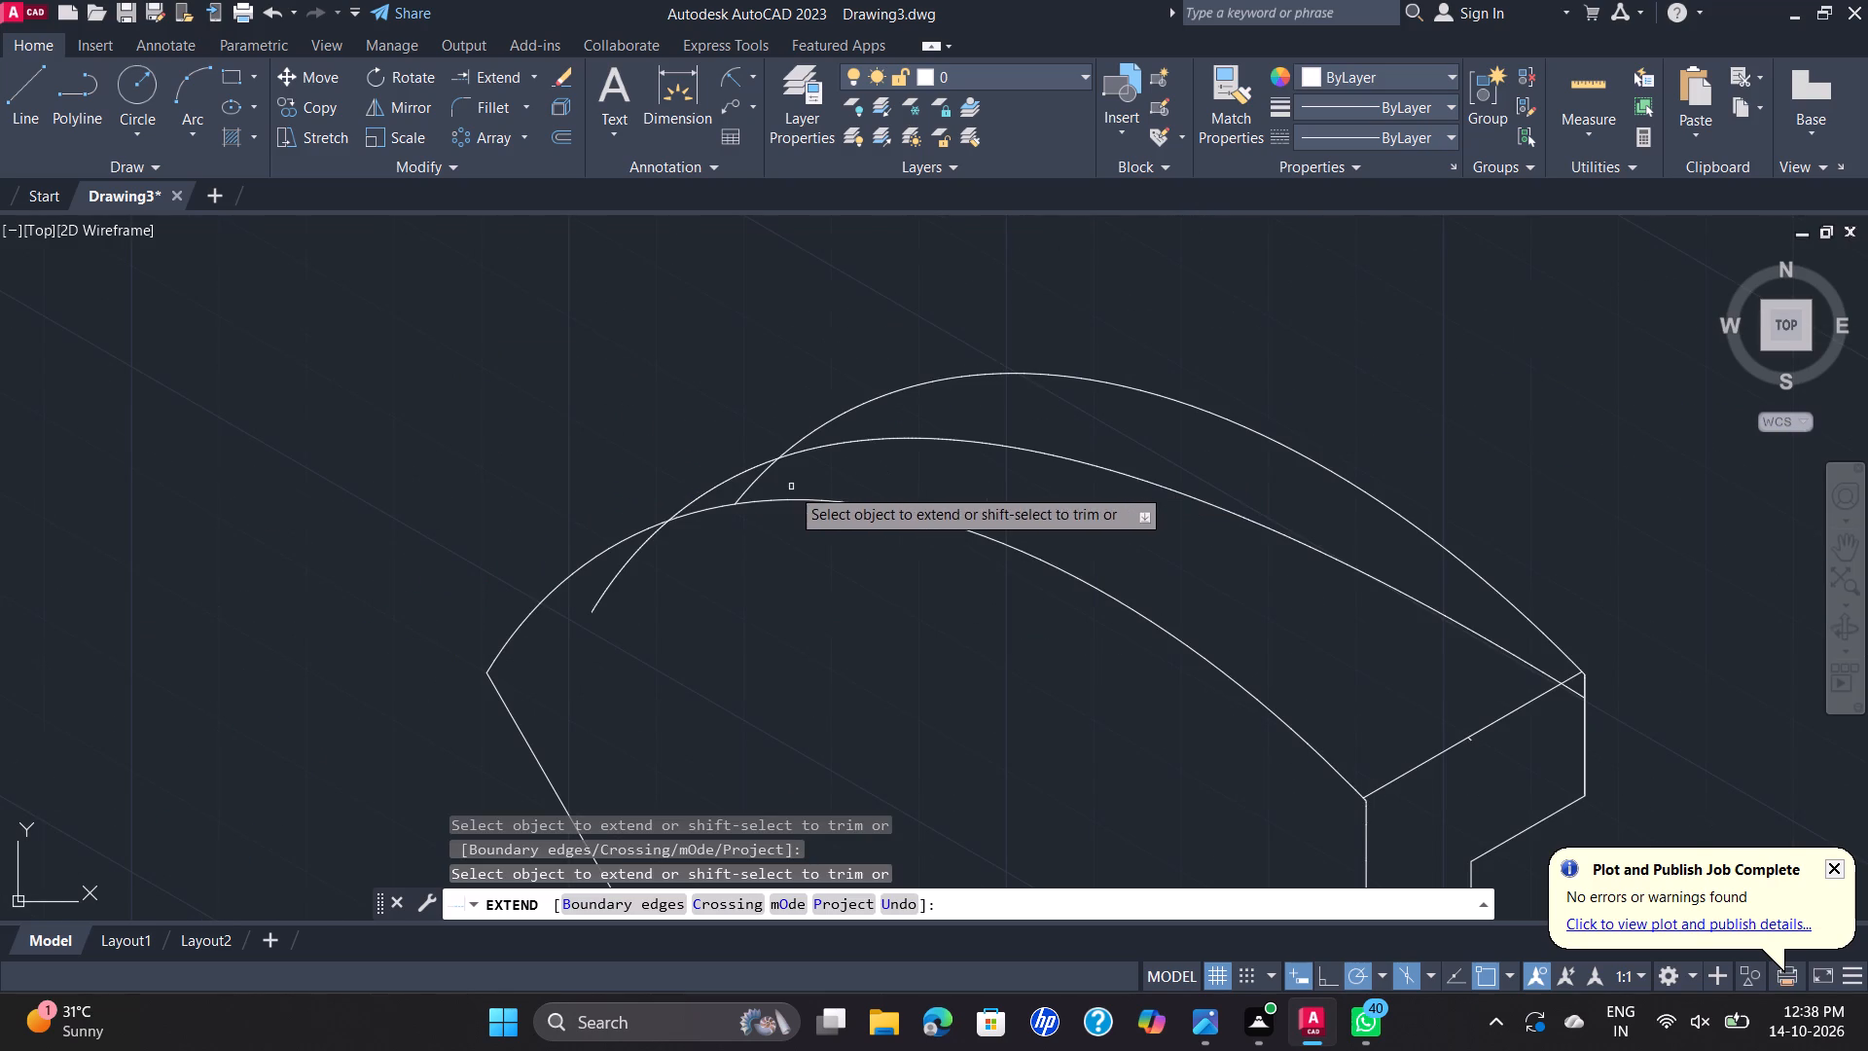
pyautogui.scroll(4, 682, 525)
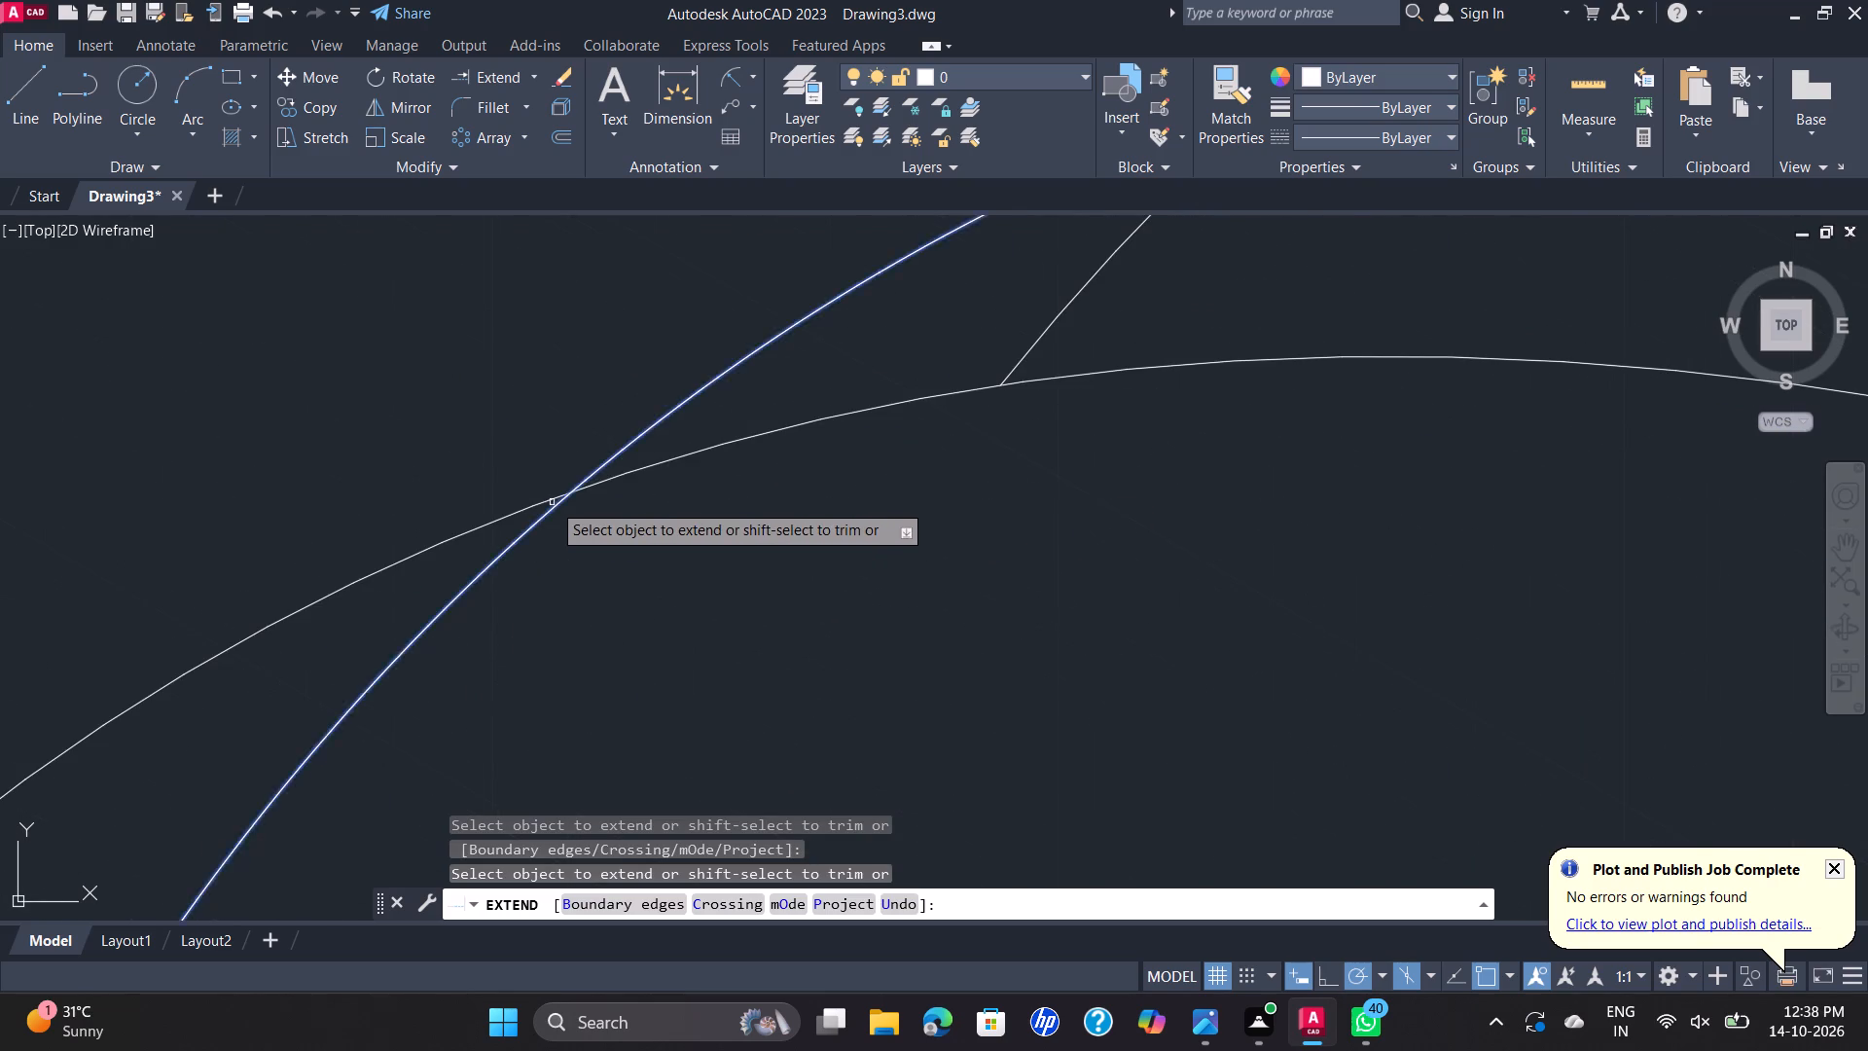
pyautogui.scroll(2, 552, 502)
pyautogui.scroll(-5, 572, 500)
pyautogui.press('space')
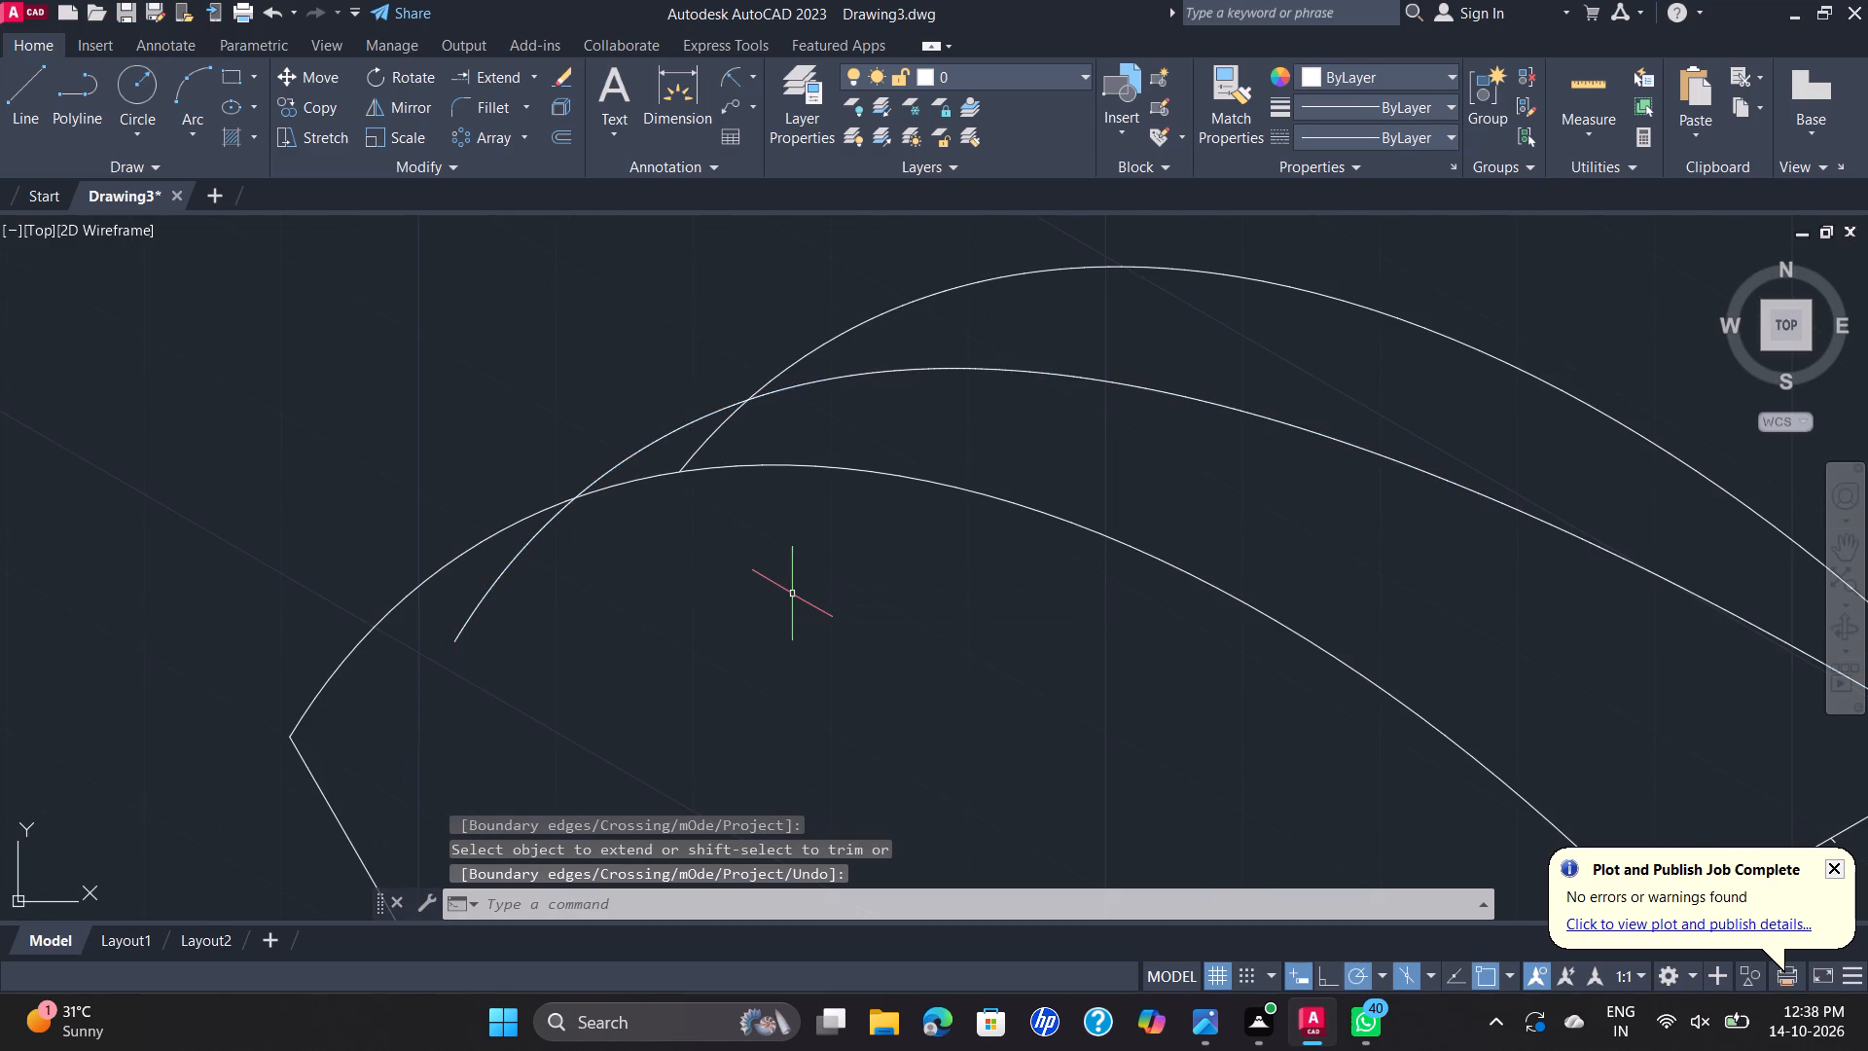
pyautogui.press('Escape')
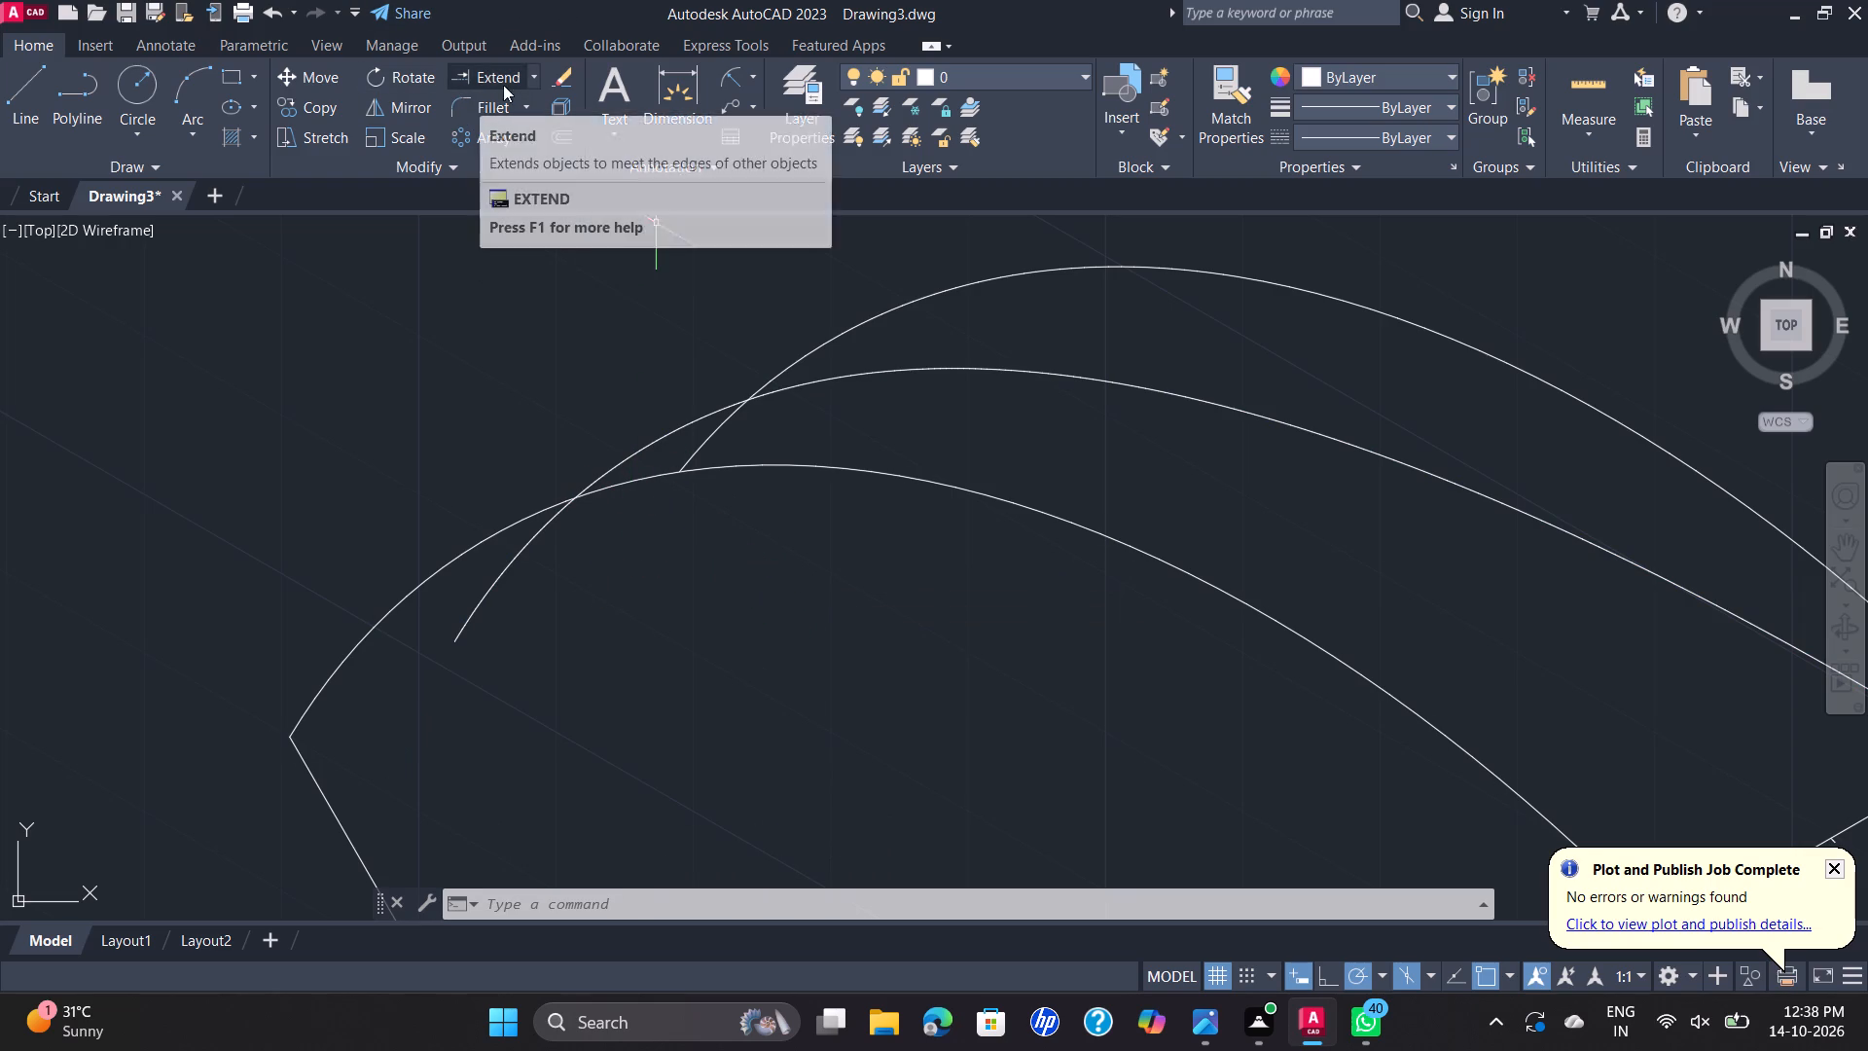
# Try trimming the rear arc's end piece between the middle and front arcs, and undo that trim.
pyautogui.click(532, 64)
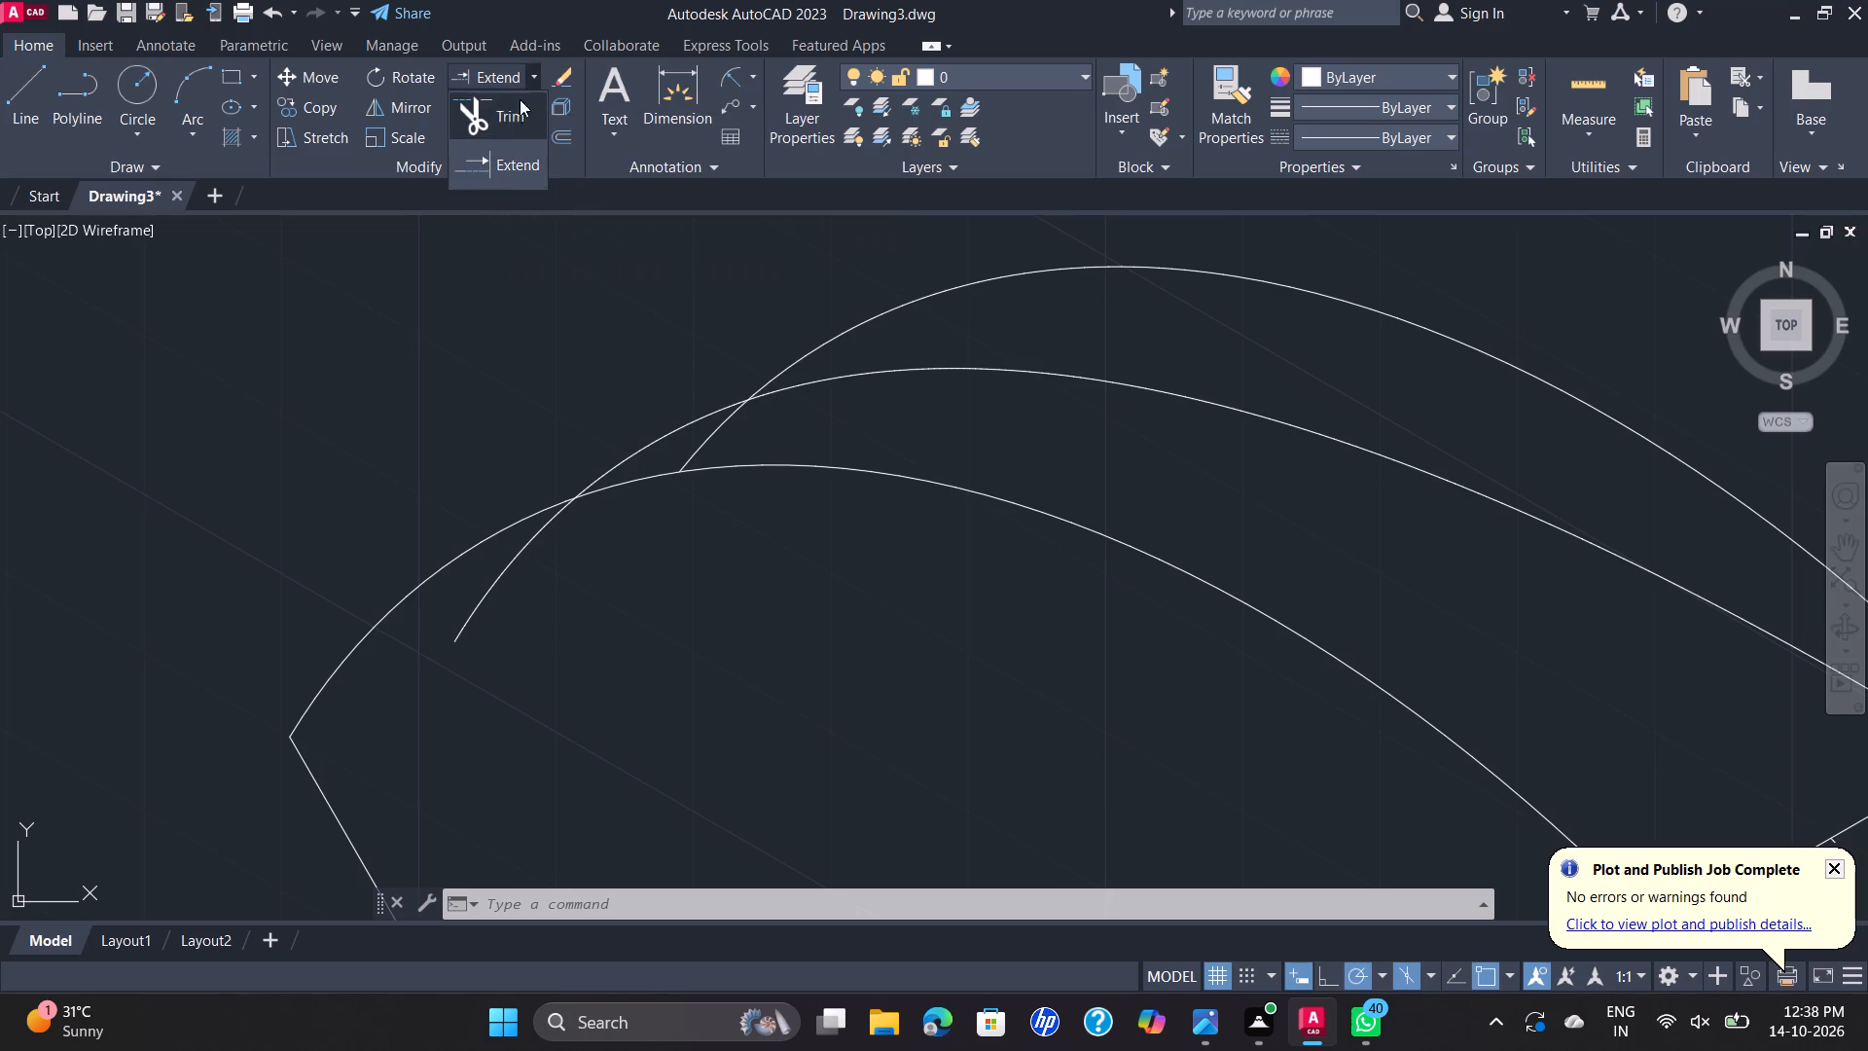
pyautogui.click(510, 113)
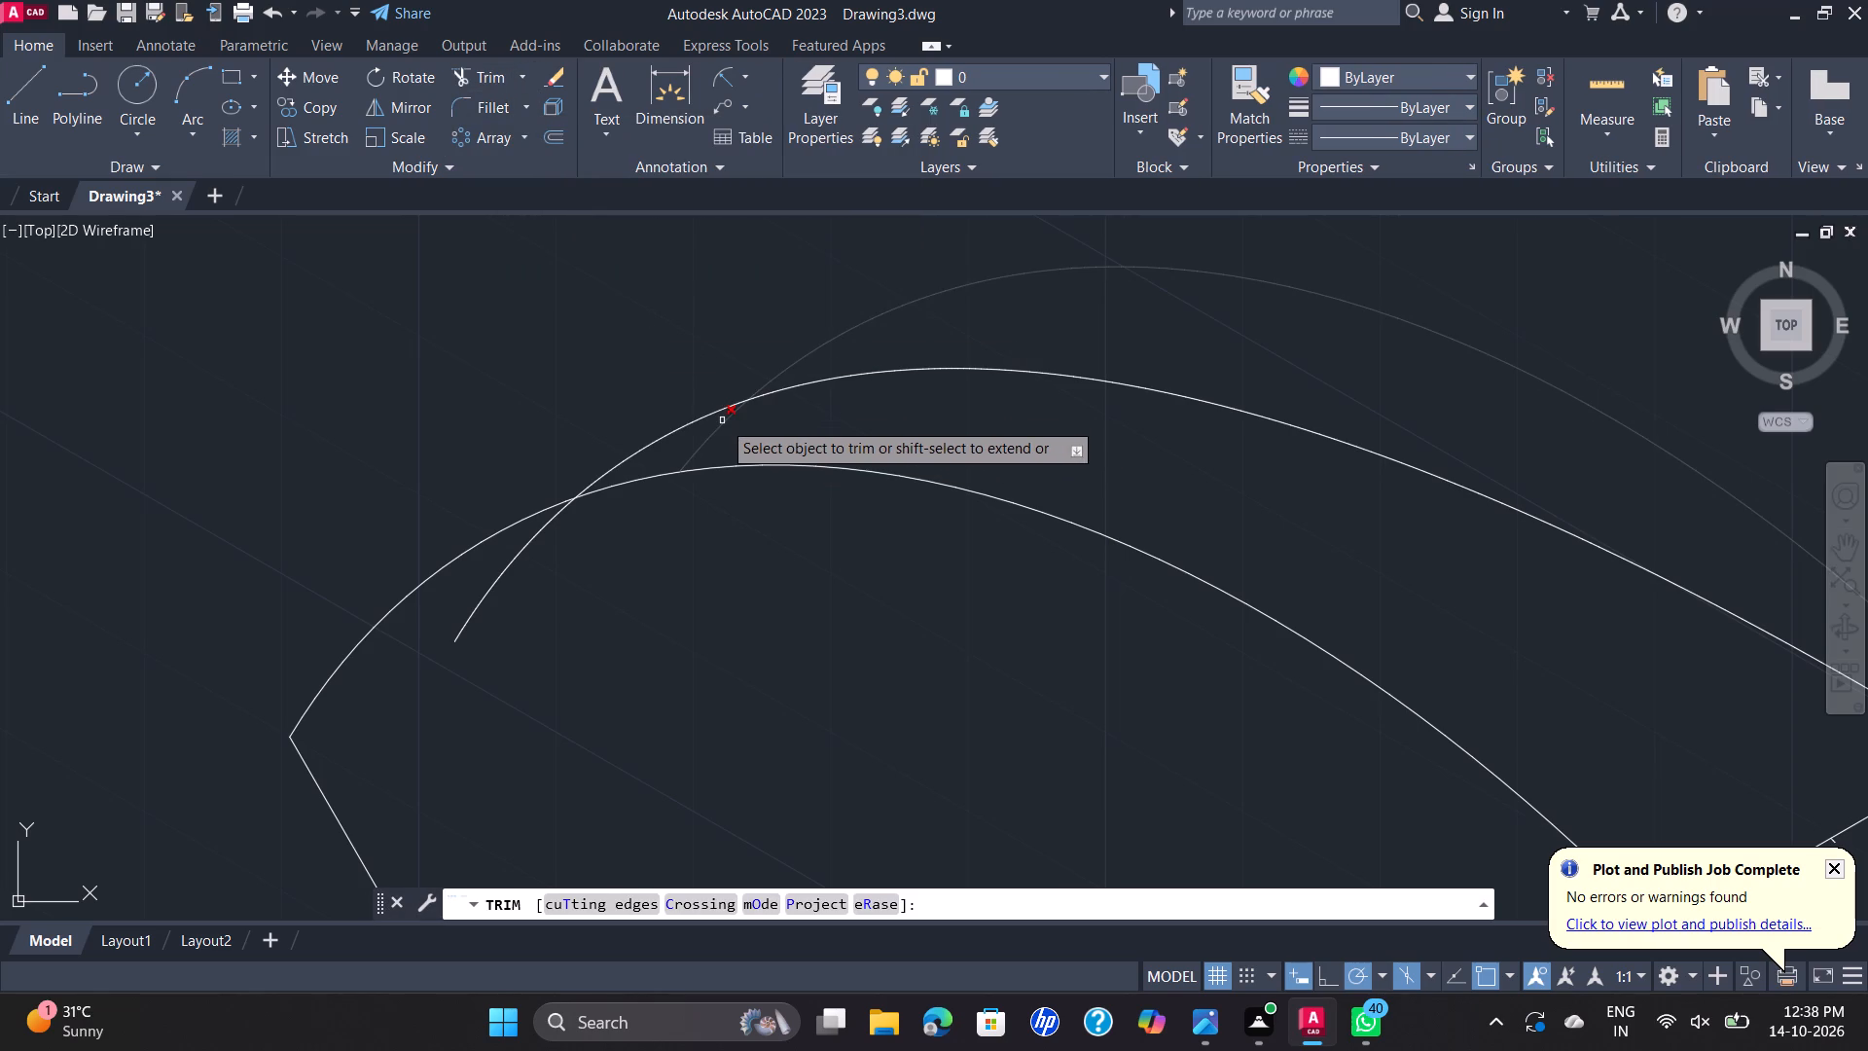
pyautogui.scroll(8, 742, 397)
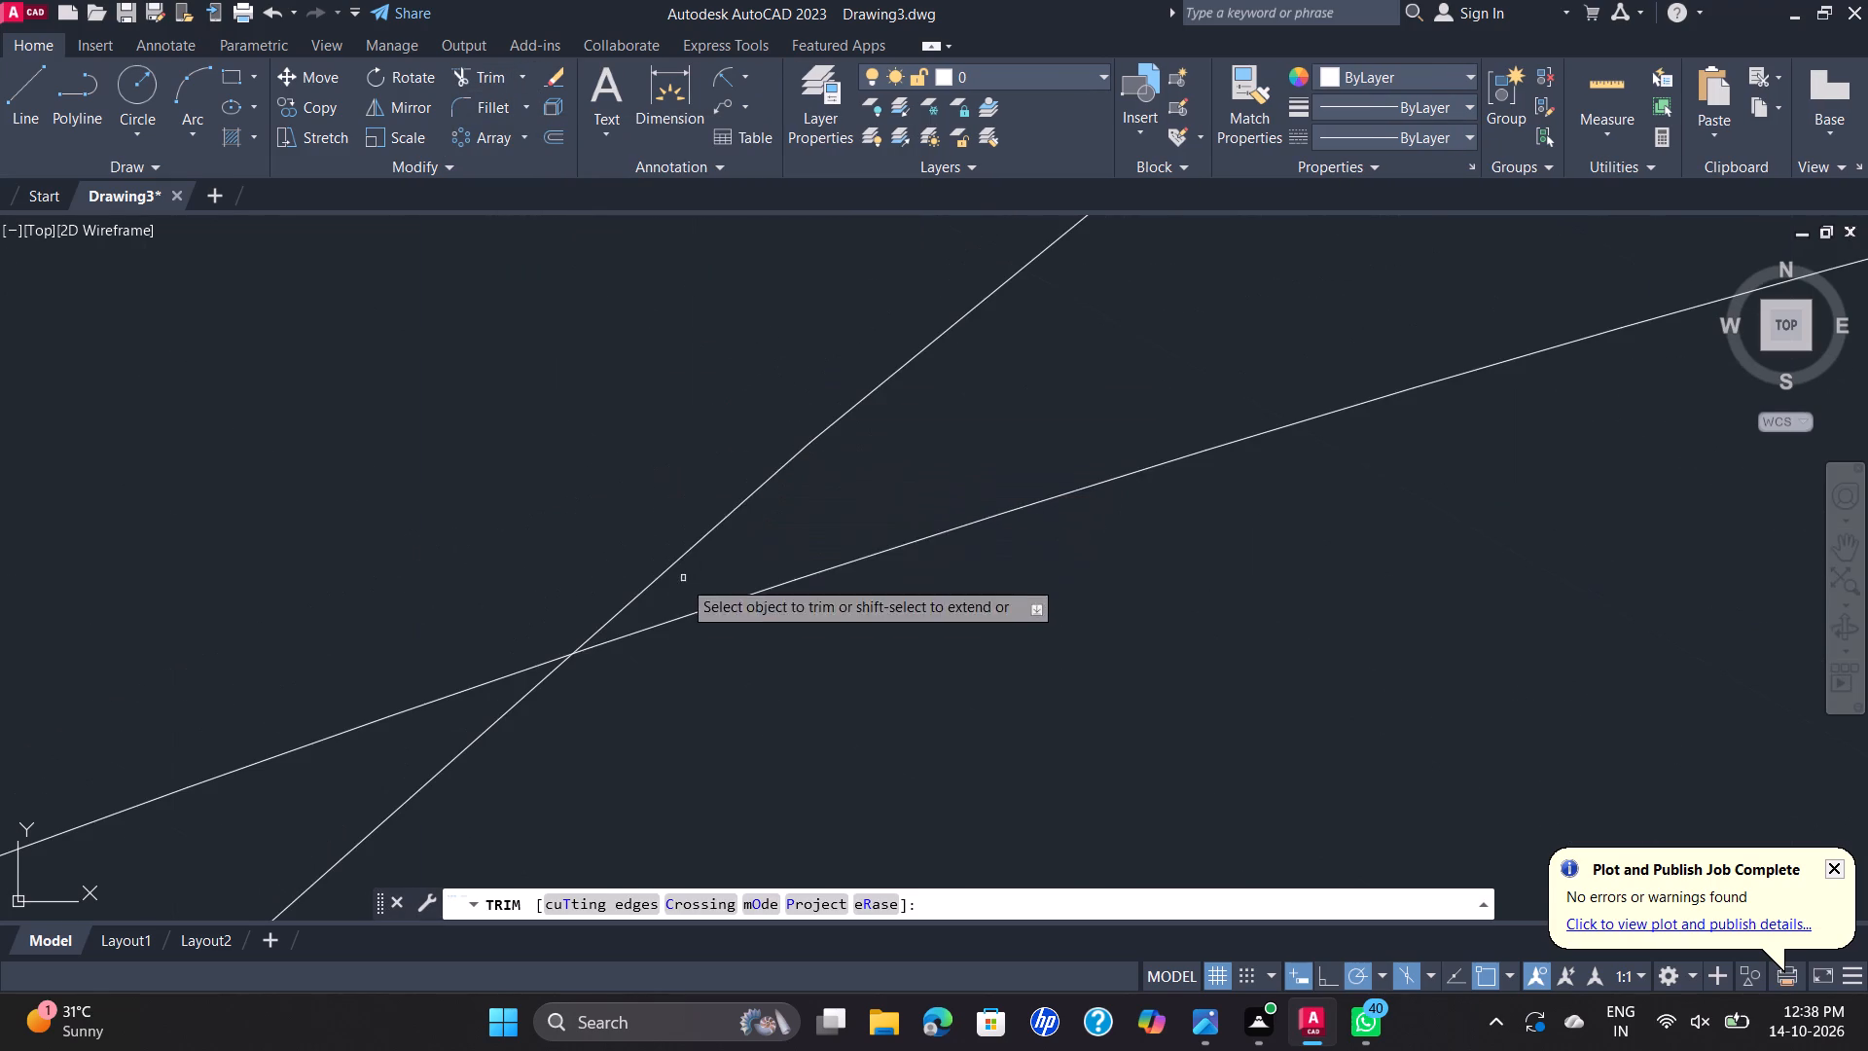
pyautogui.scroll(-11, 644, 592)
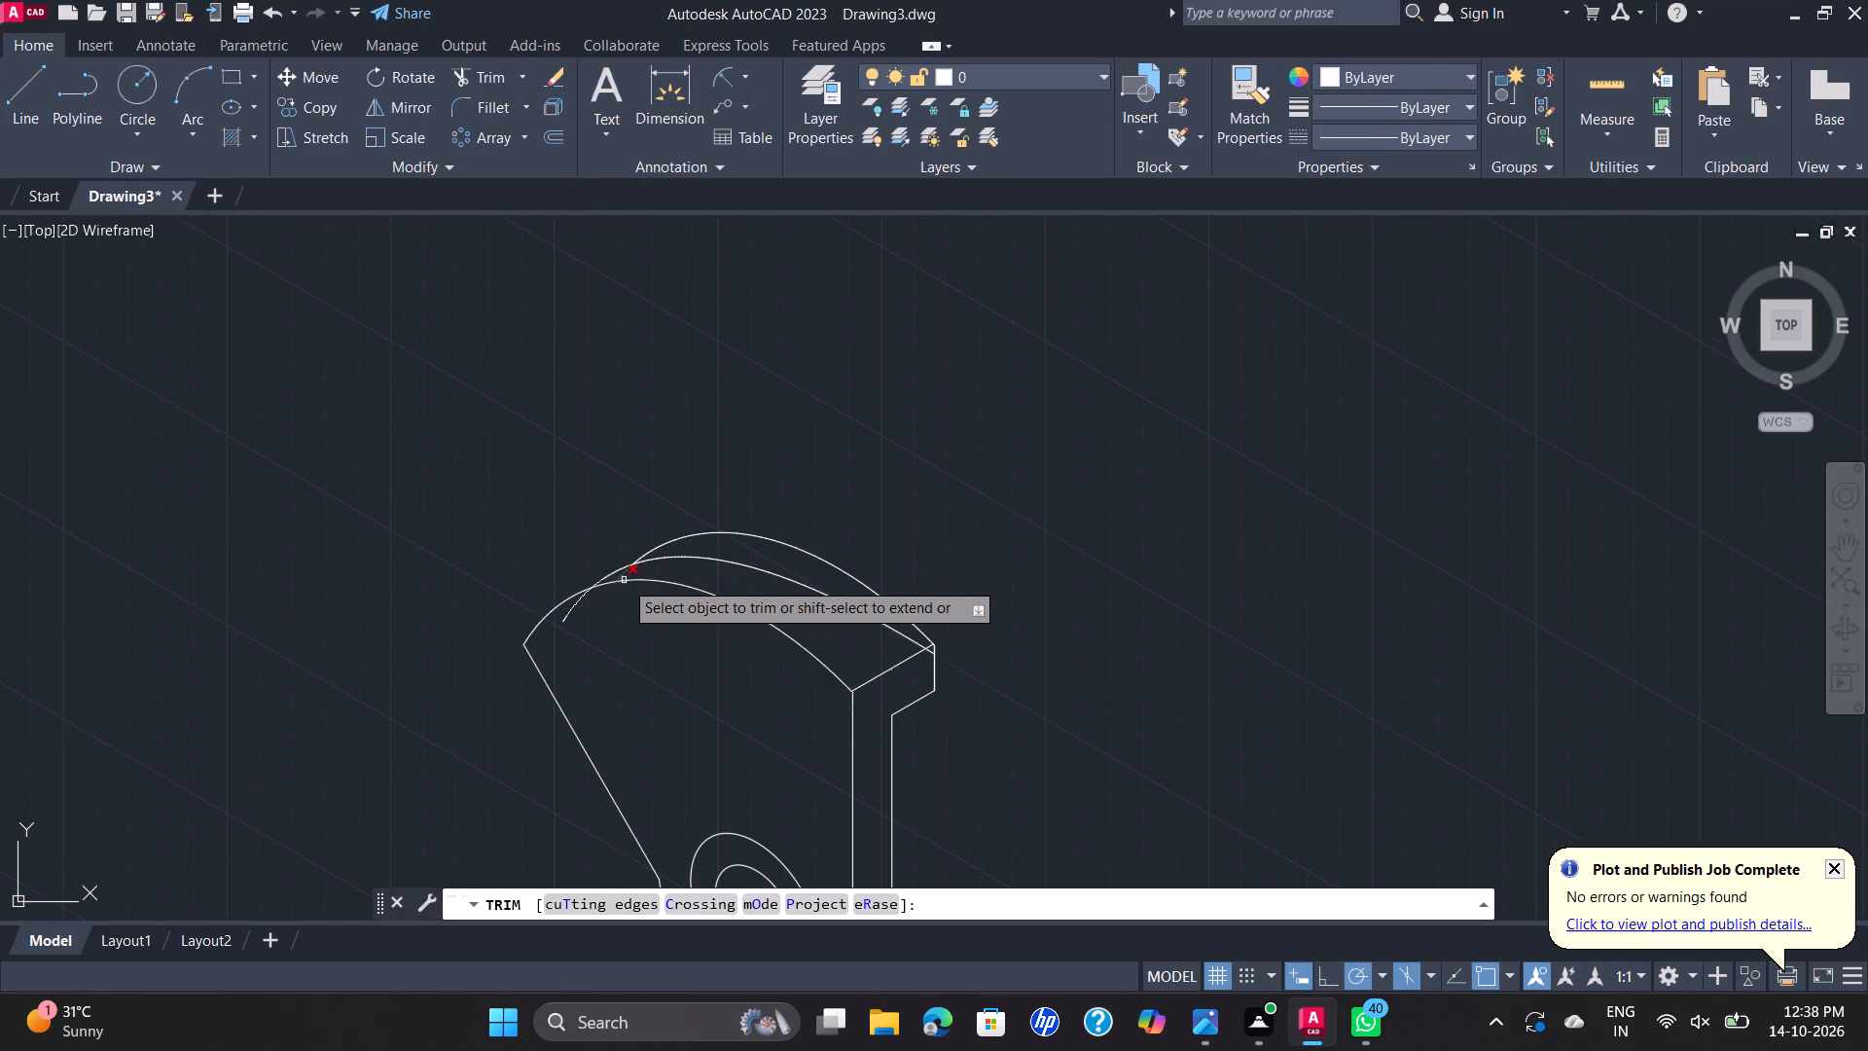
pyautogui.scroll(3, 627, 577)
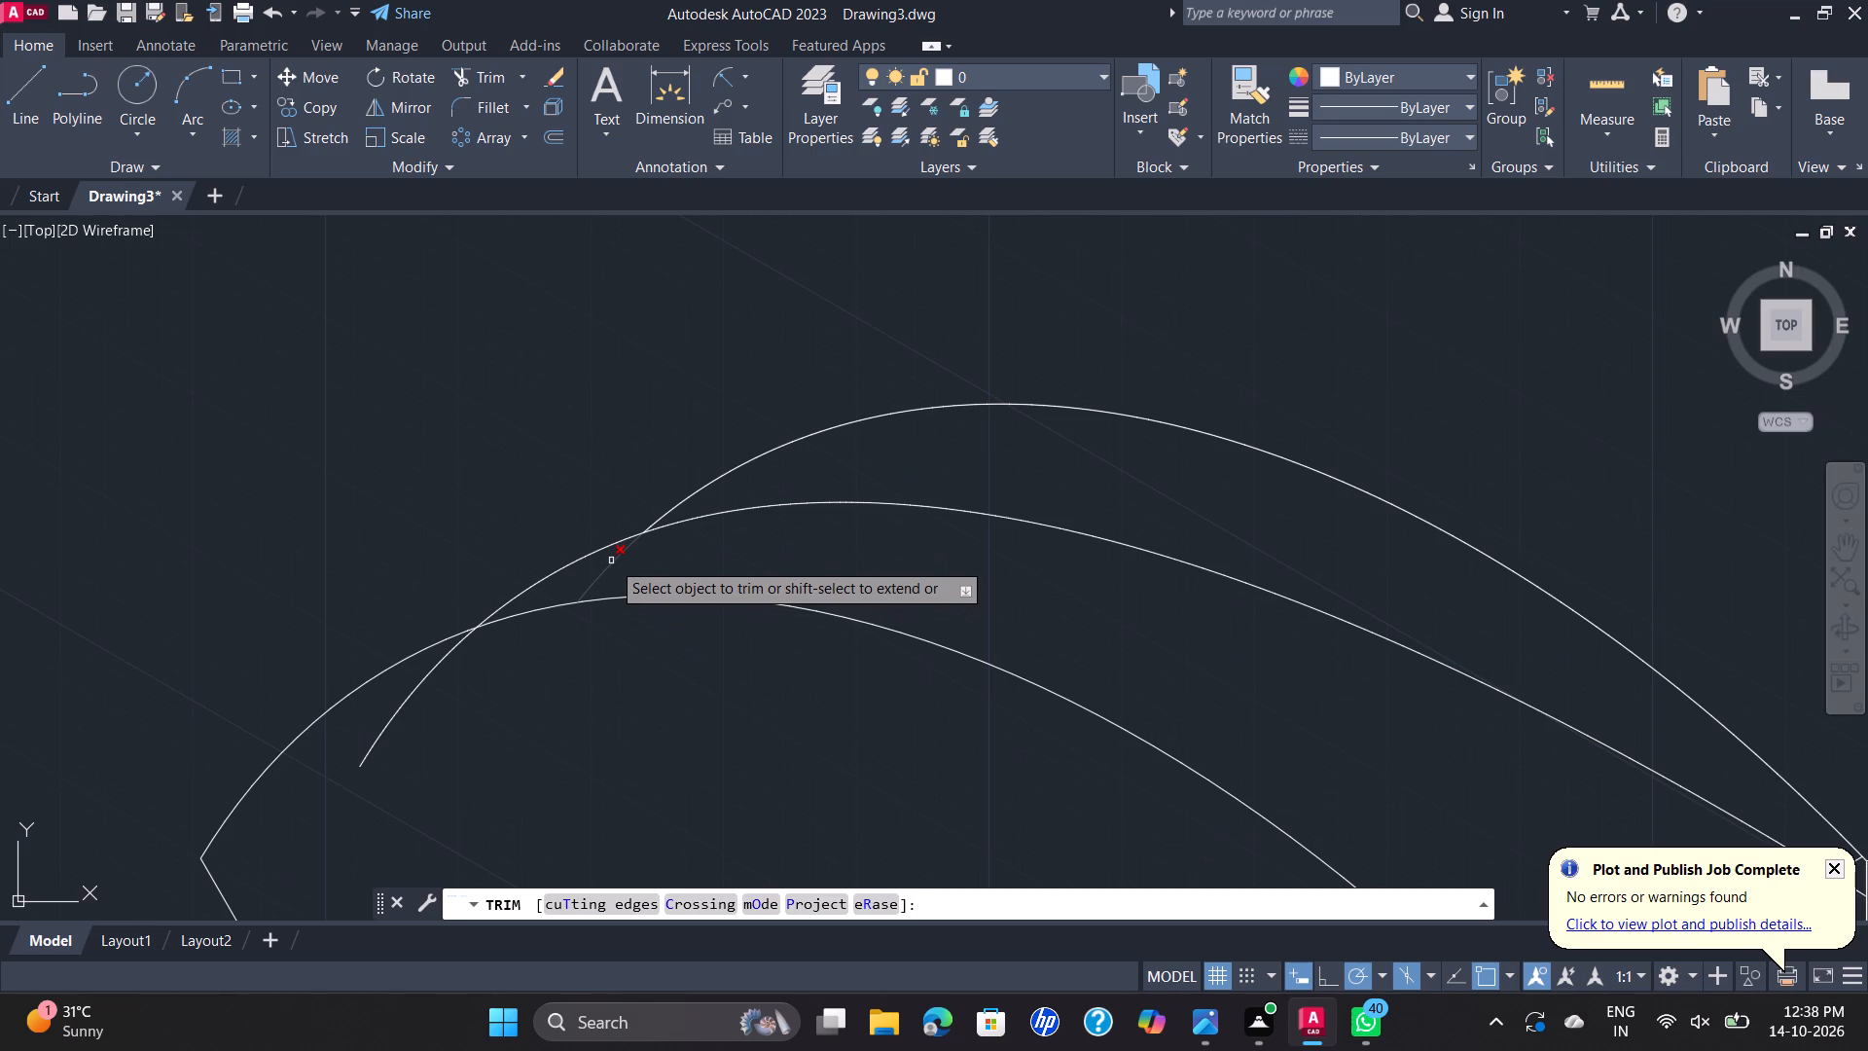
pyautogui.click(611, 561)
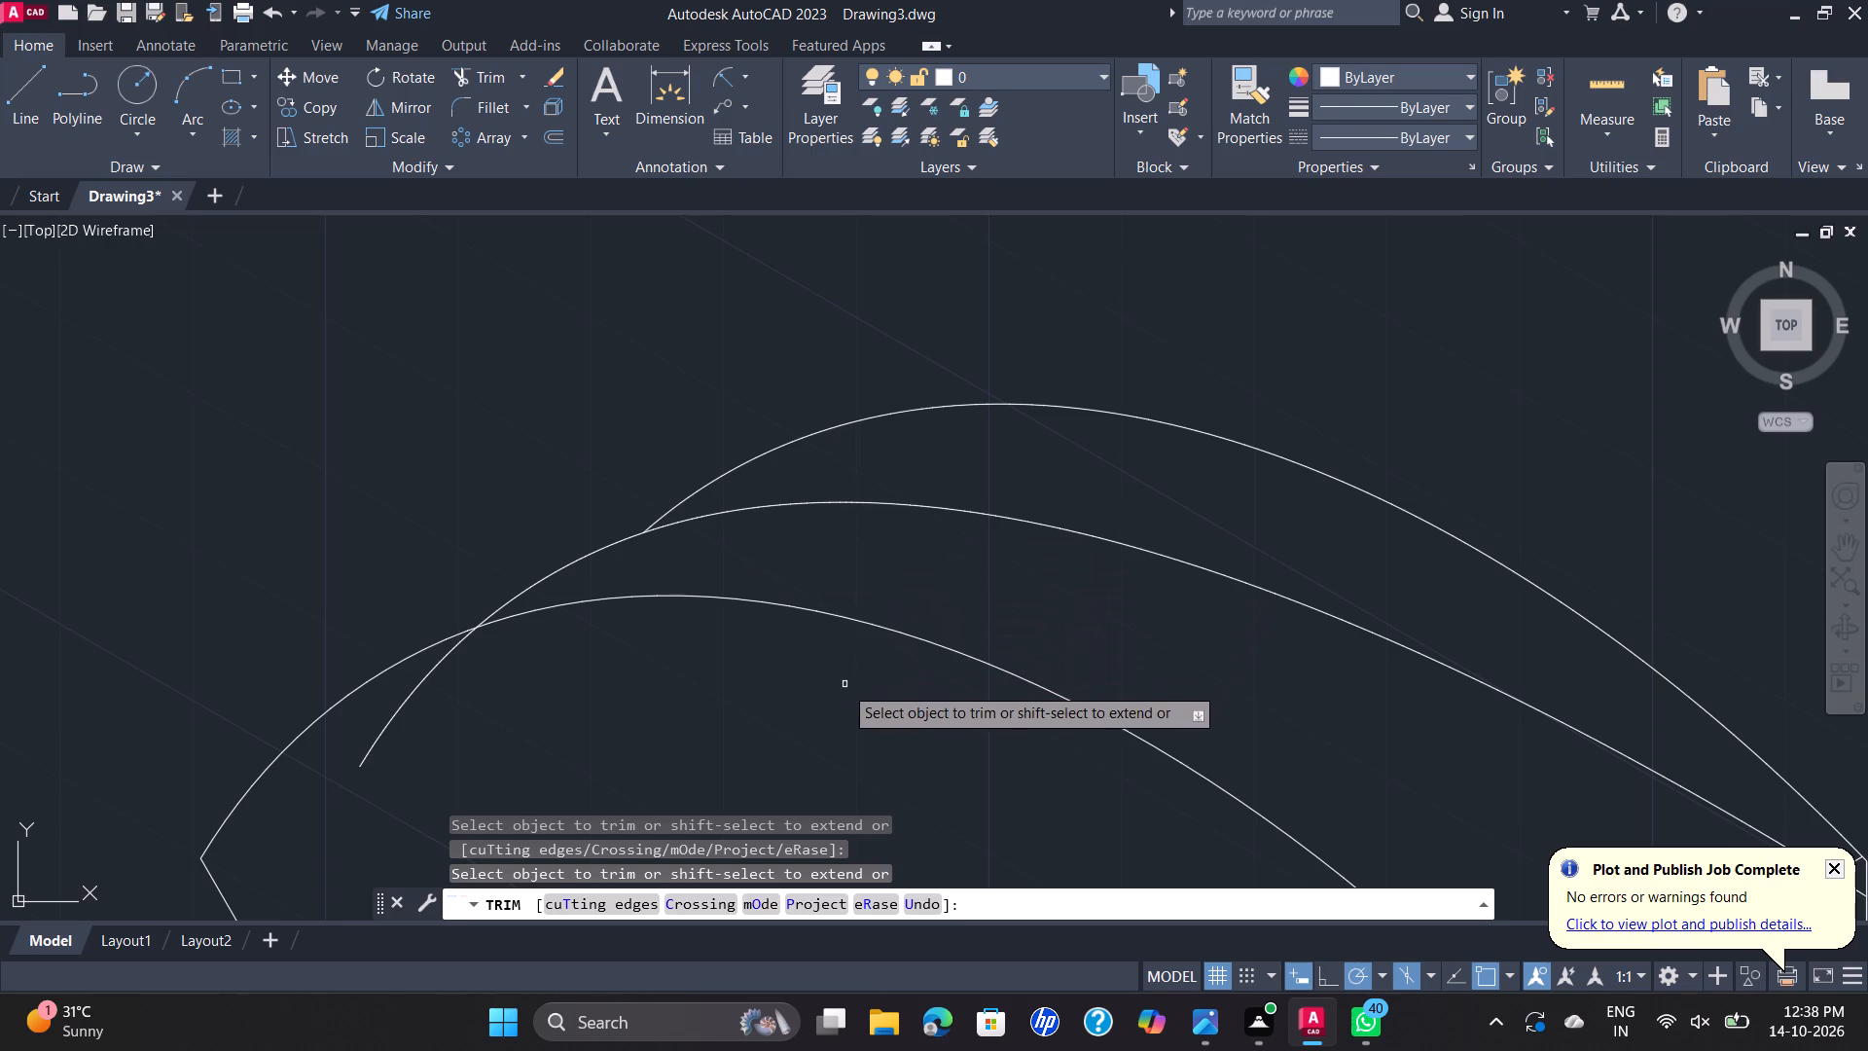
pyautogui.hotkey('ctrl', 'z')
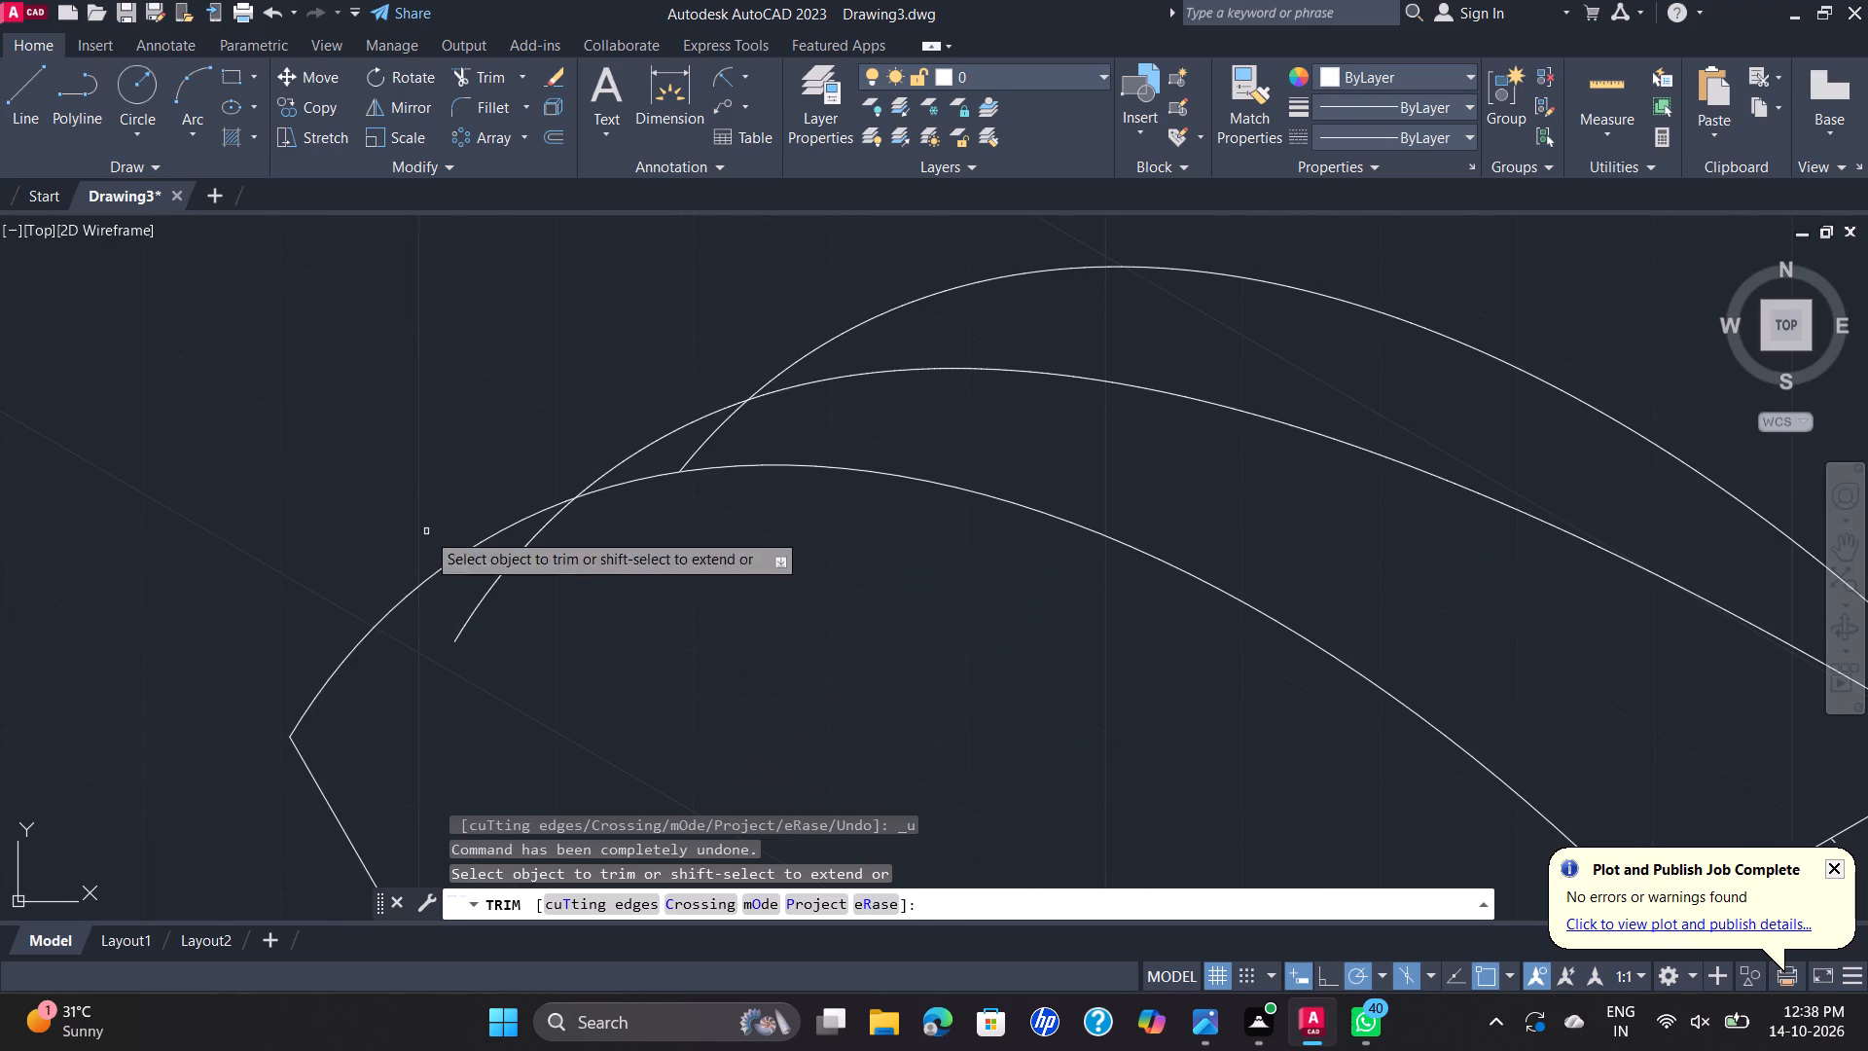
# Trim the middle arc below the front arc and beyond the rear arc, plus the rear arc's end below the middle arc.
pyautogui.click(482, 598)
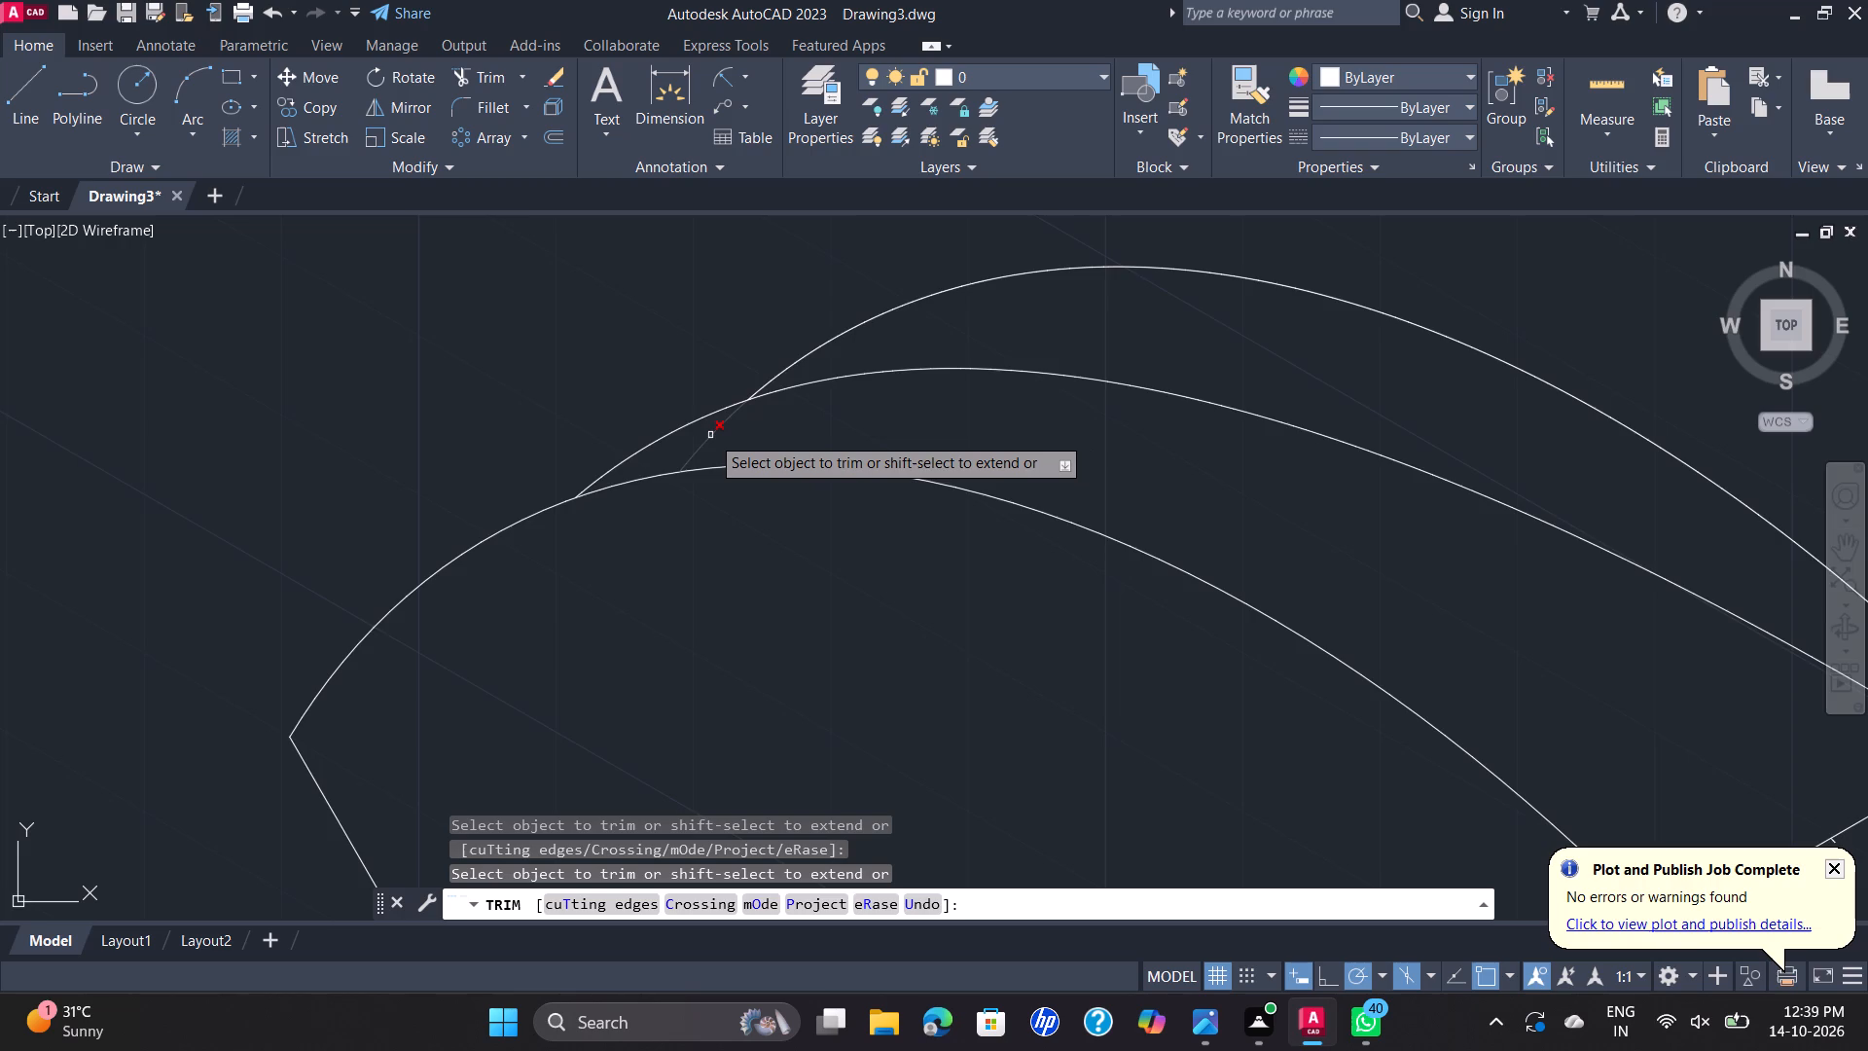
pyautogui.scroll(-1, 710, 435)
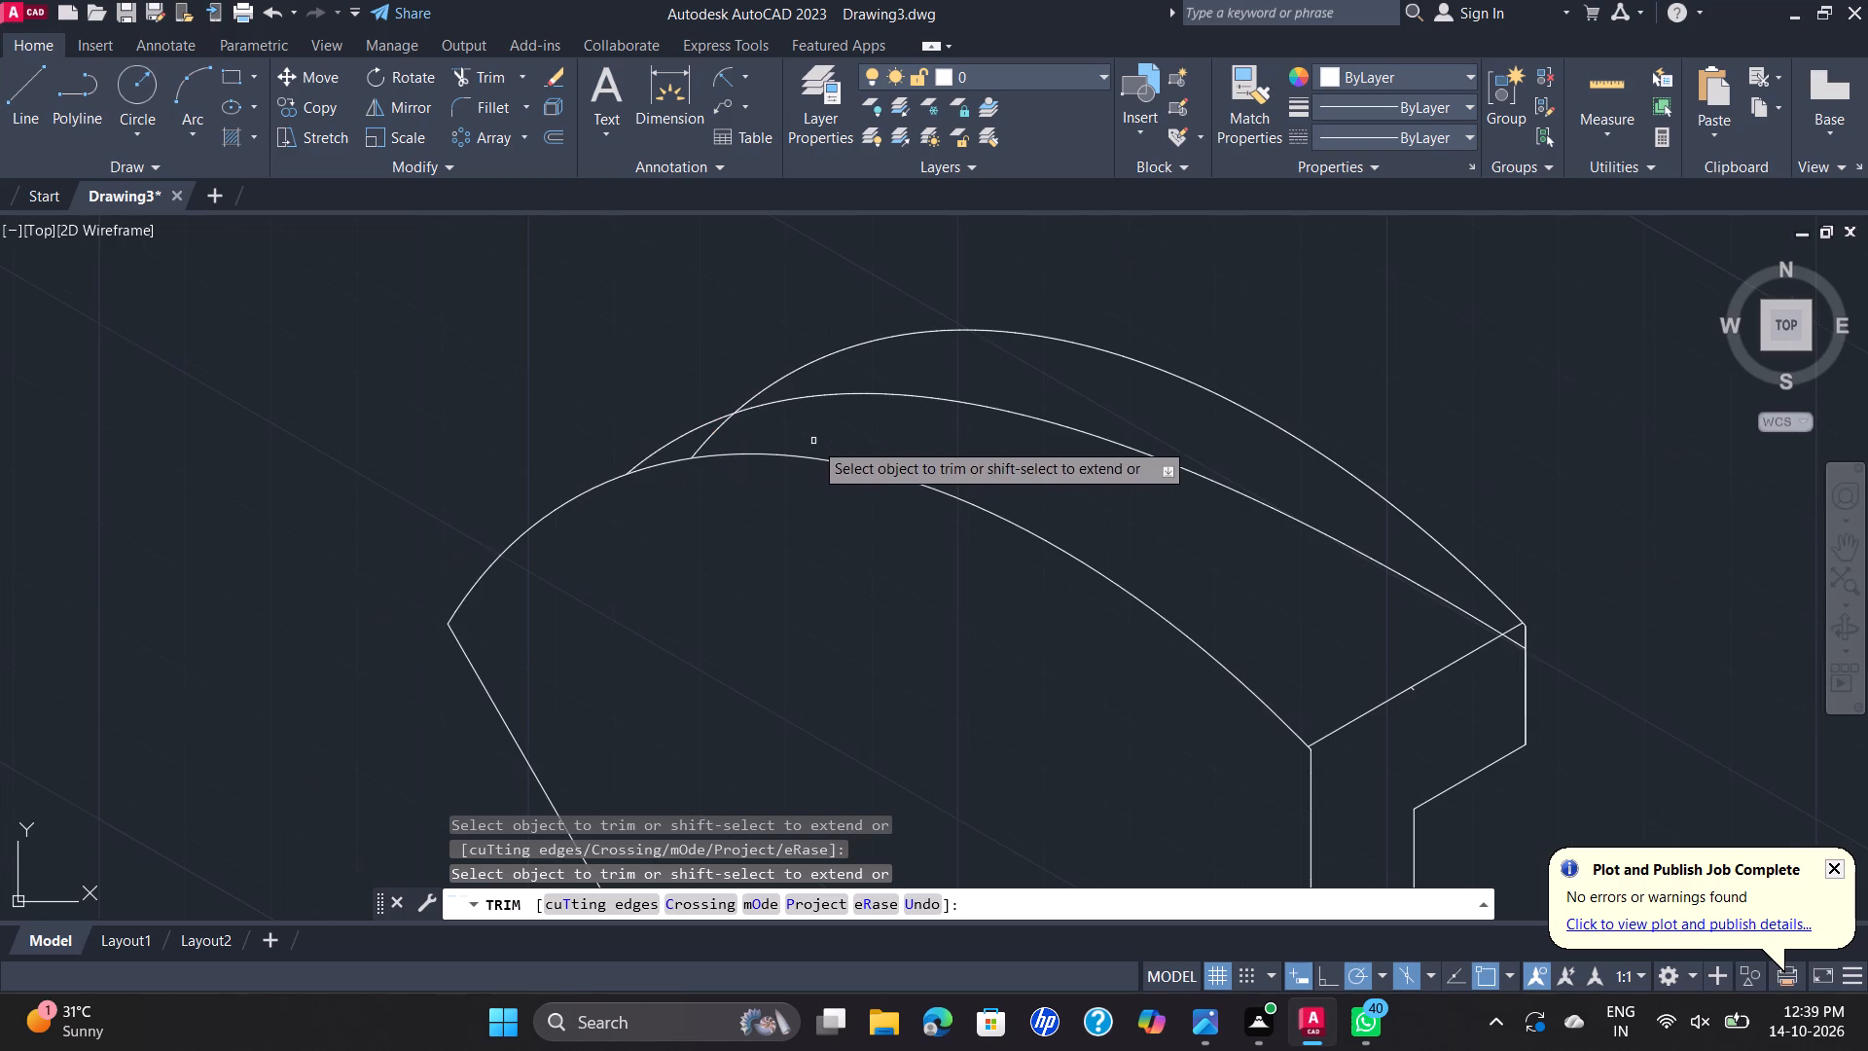
pyautogui.click(705, 445)
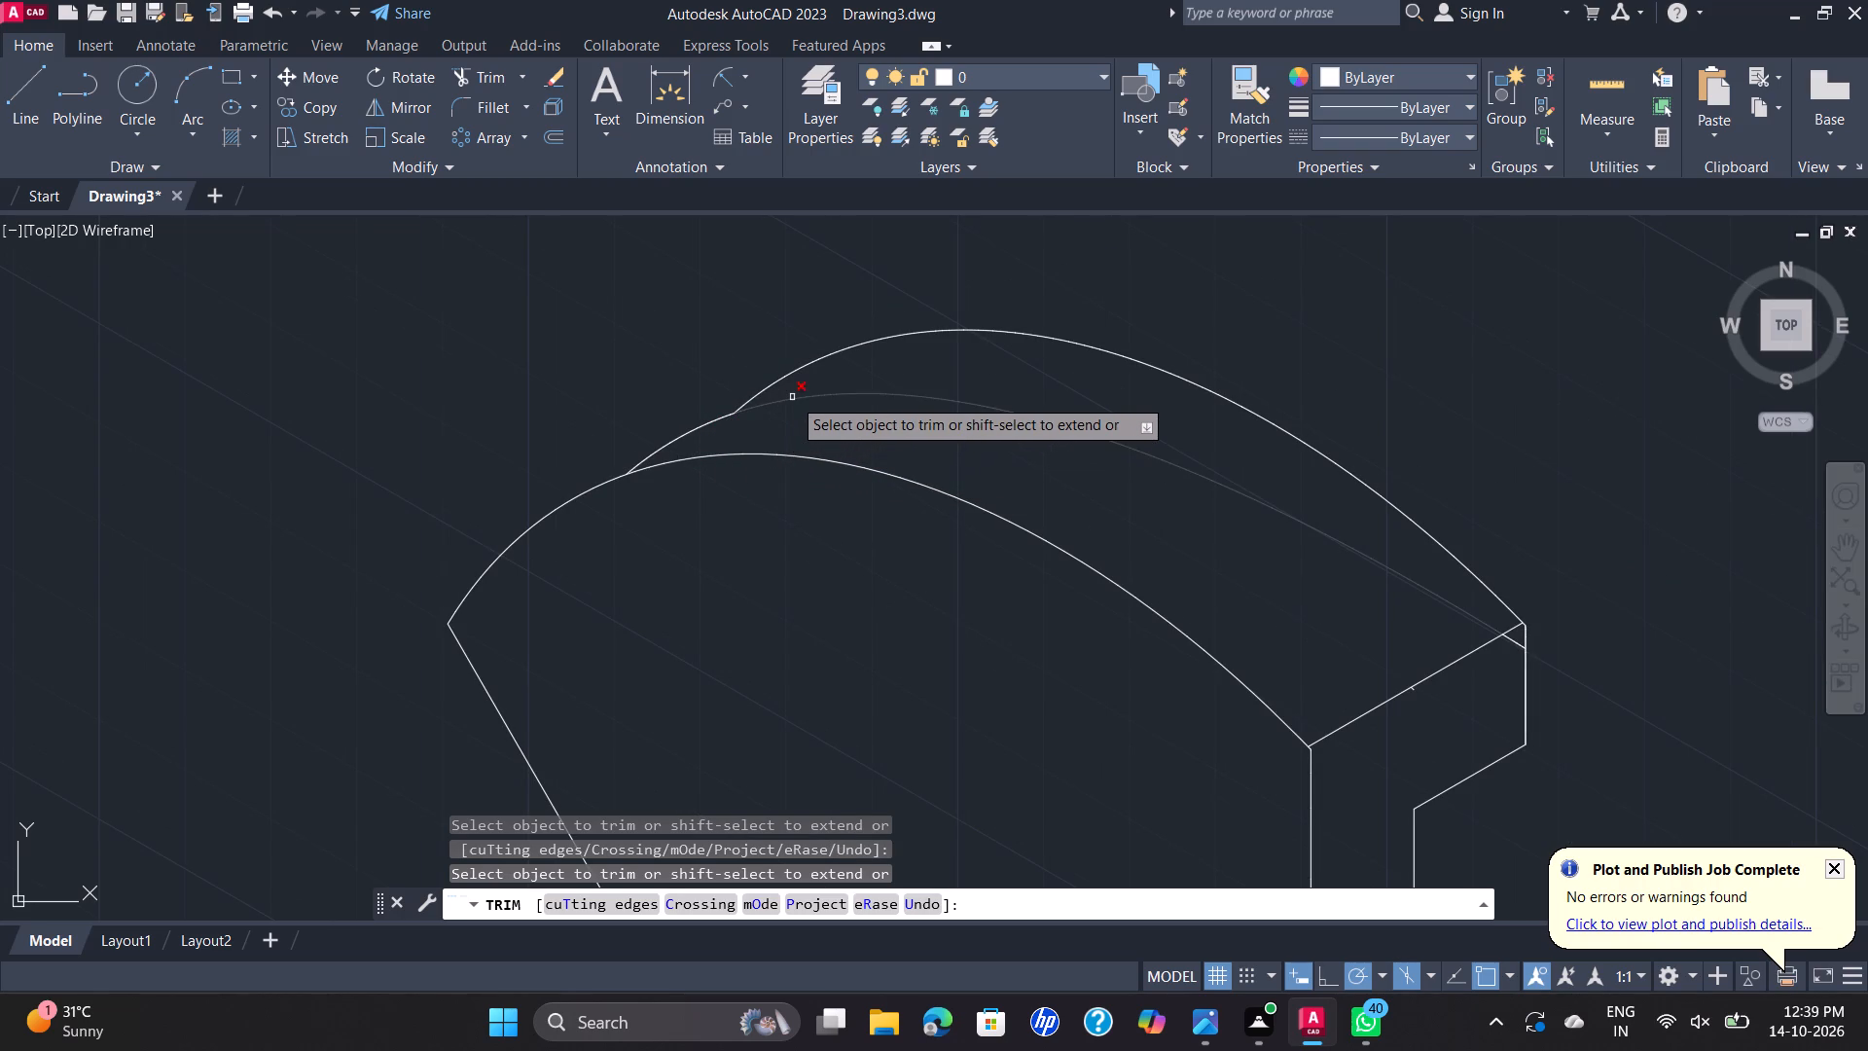
pyautogui.click(792, 397)
# Trim the leftover middle-arc stub at the upper rear corner, between the depth line and the vertical edge.
pyautogui.scroll(1, 714, 408)
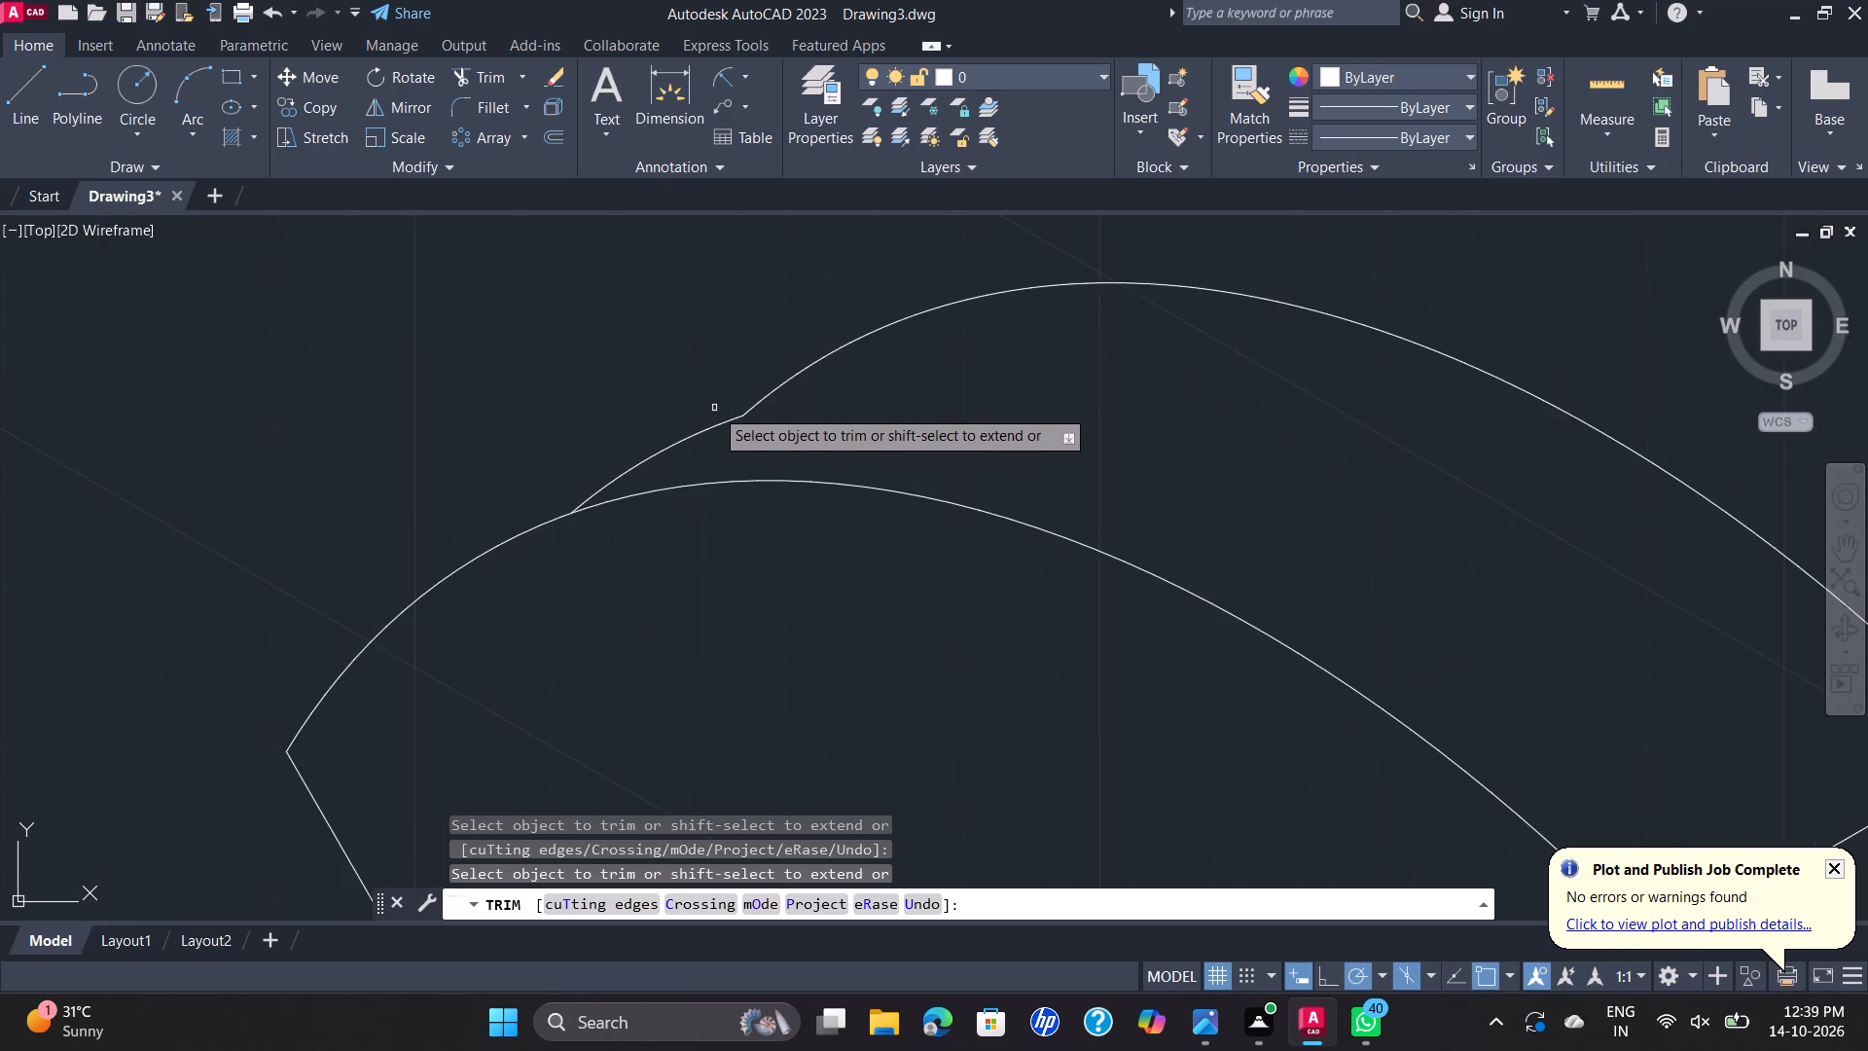
pyautogui.scroll(4, 759, 447)
pyautogui.scroll(-8, 717, 387)
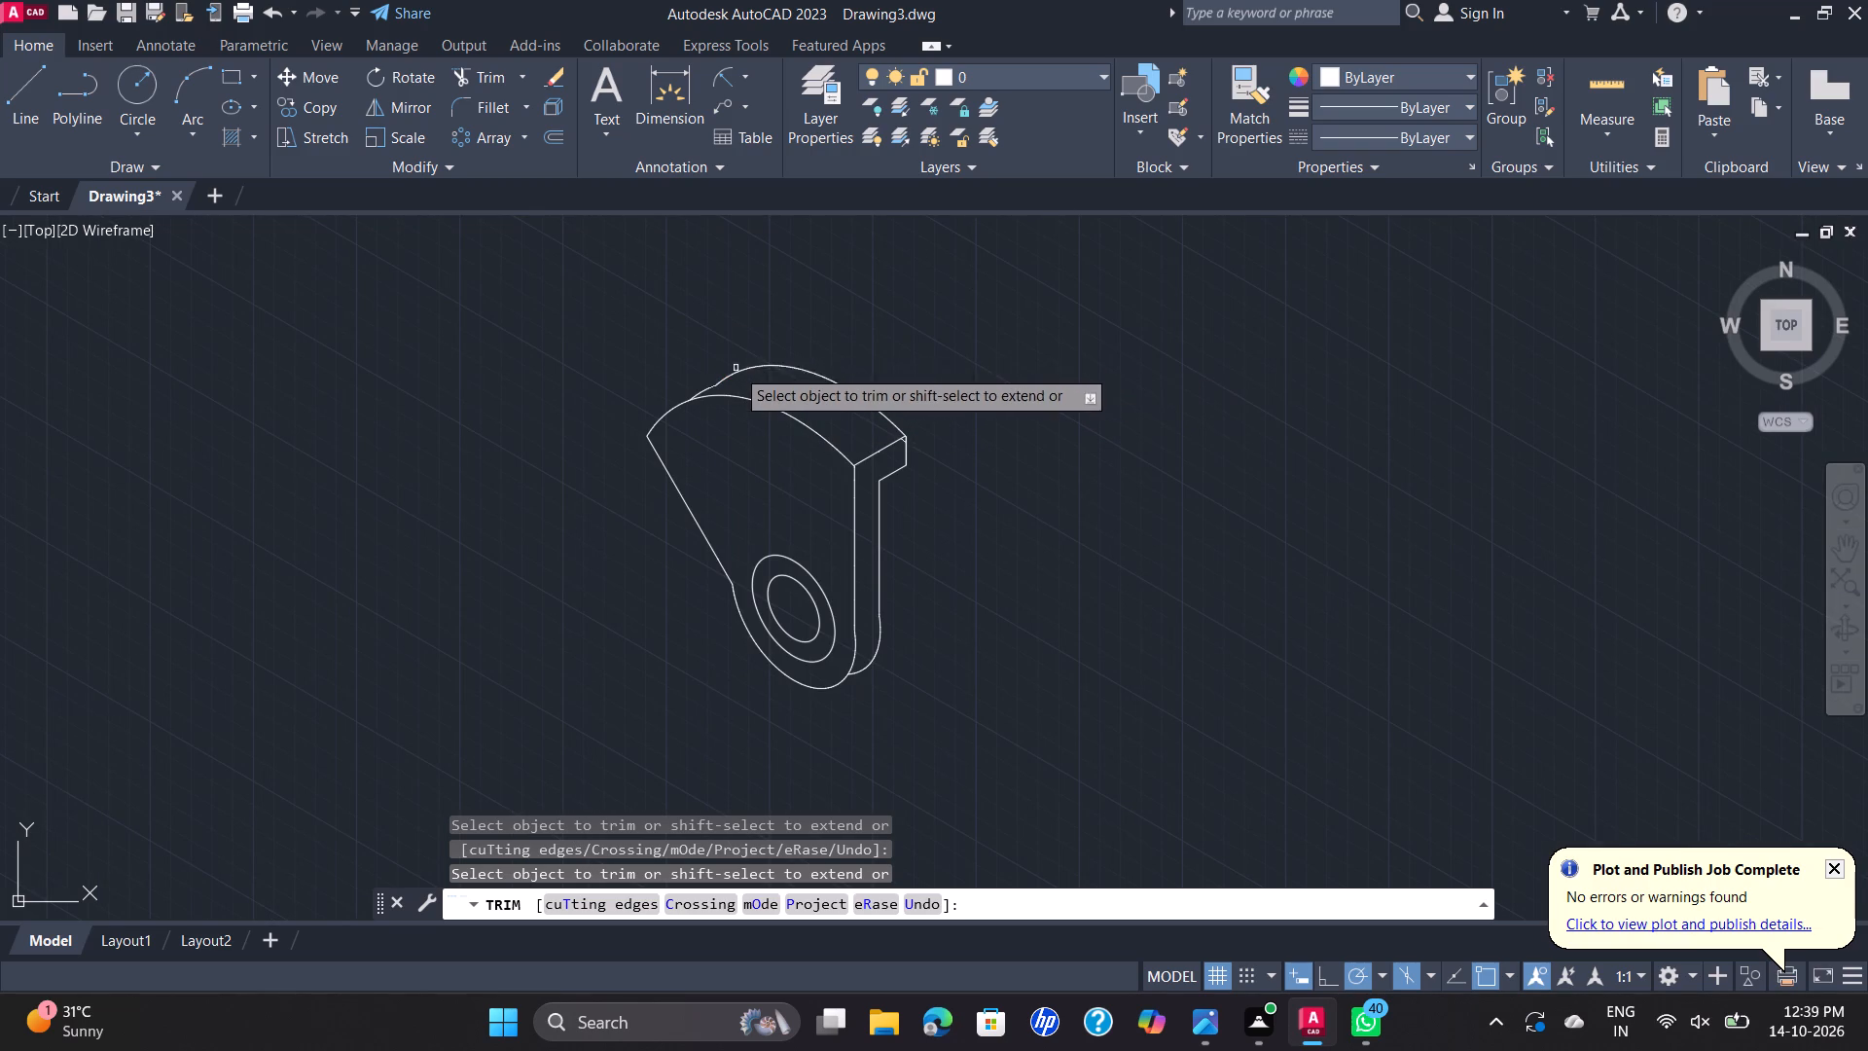
pyautogui.scroll(4, 736, 370)
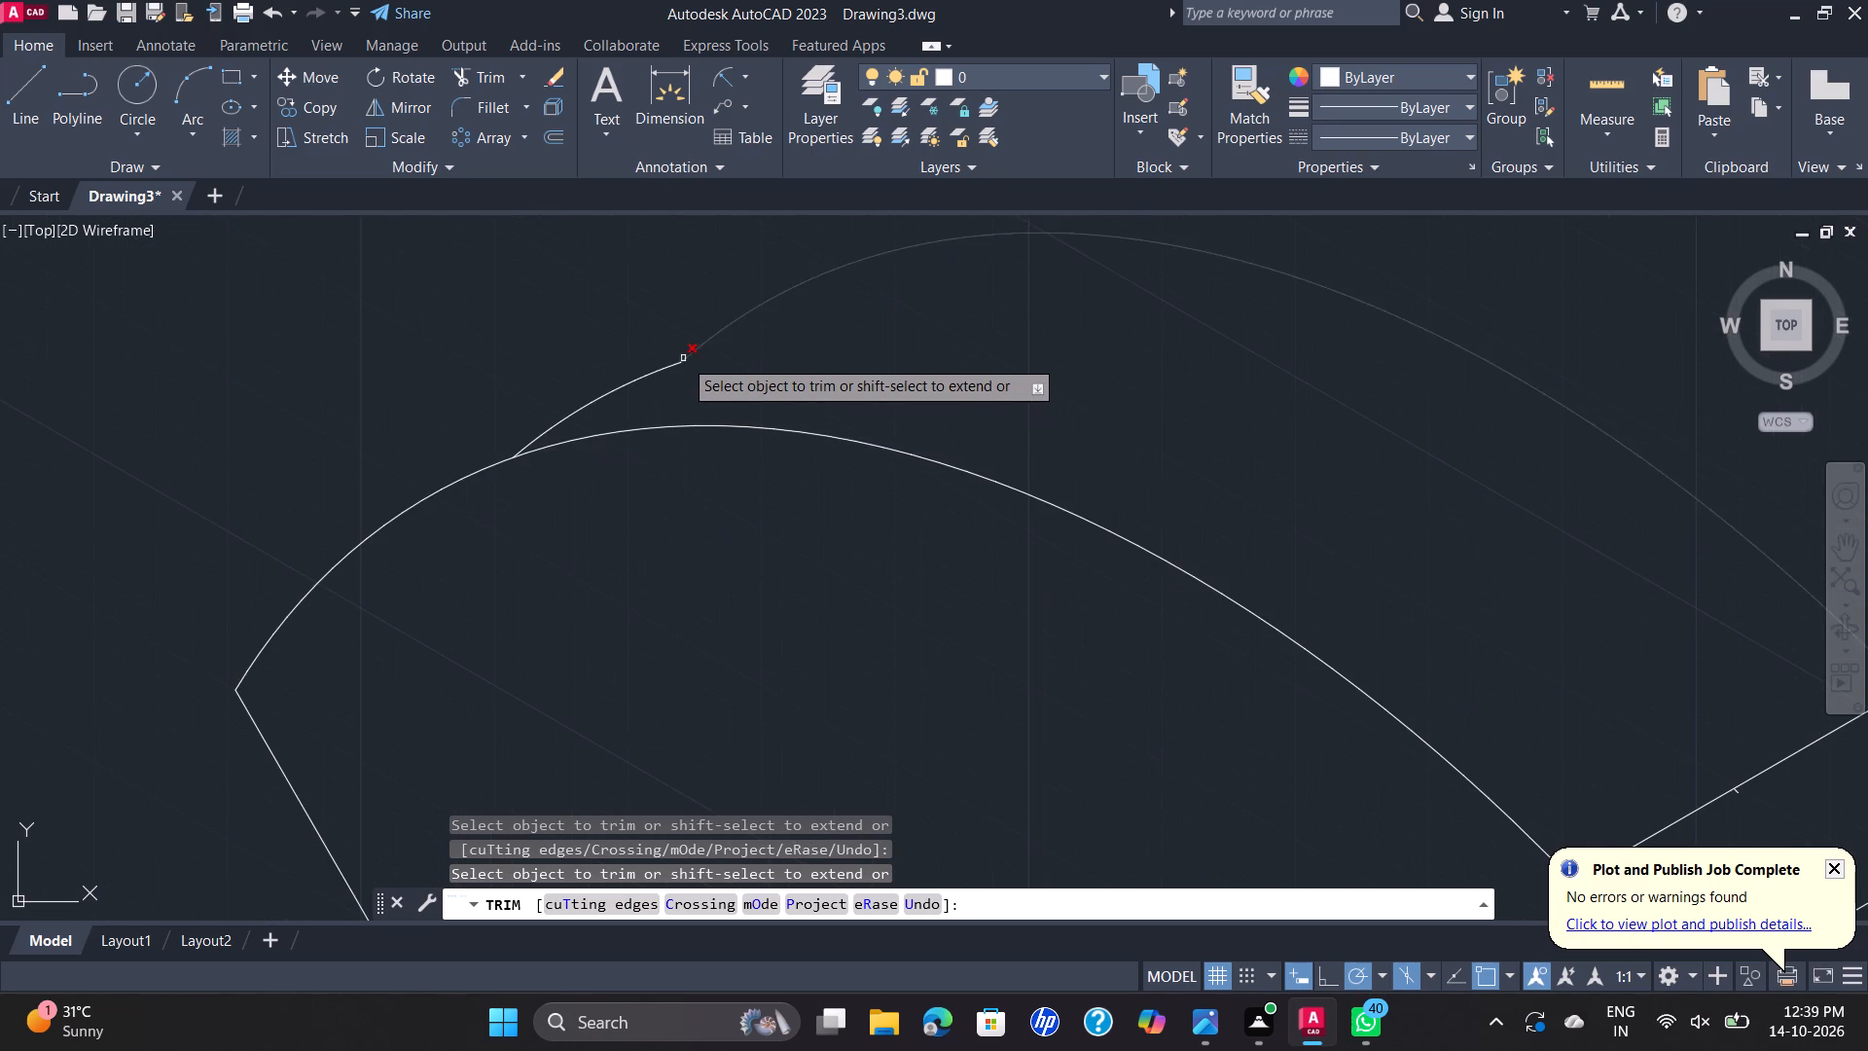
pyautogui.scroll(-1, 683, 358)
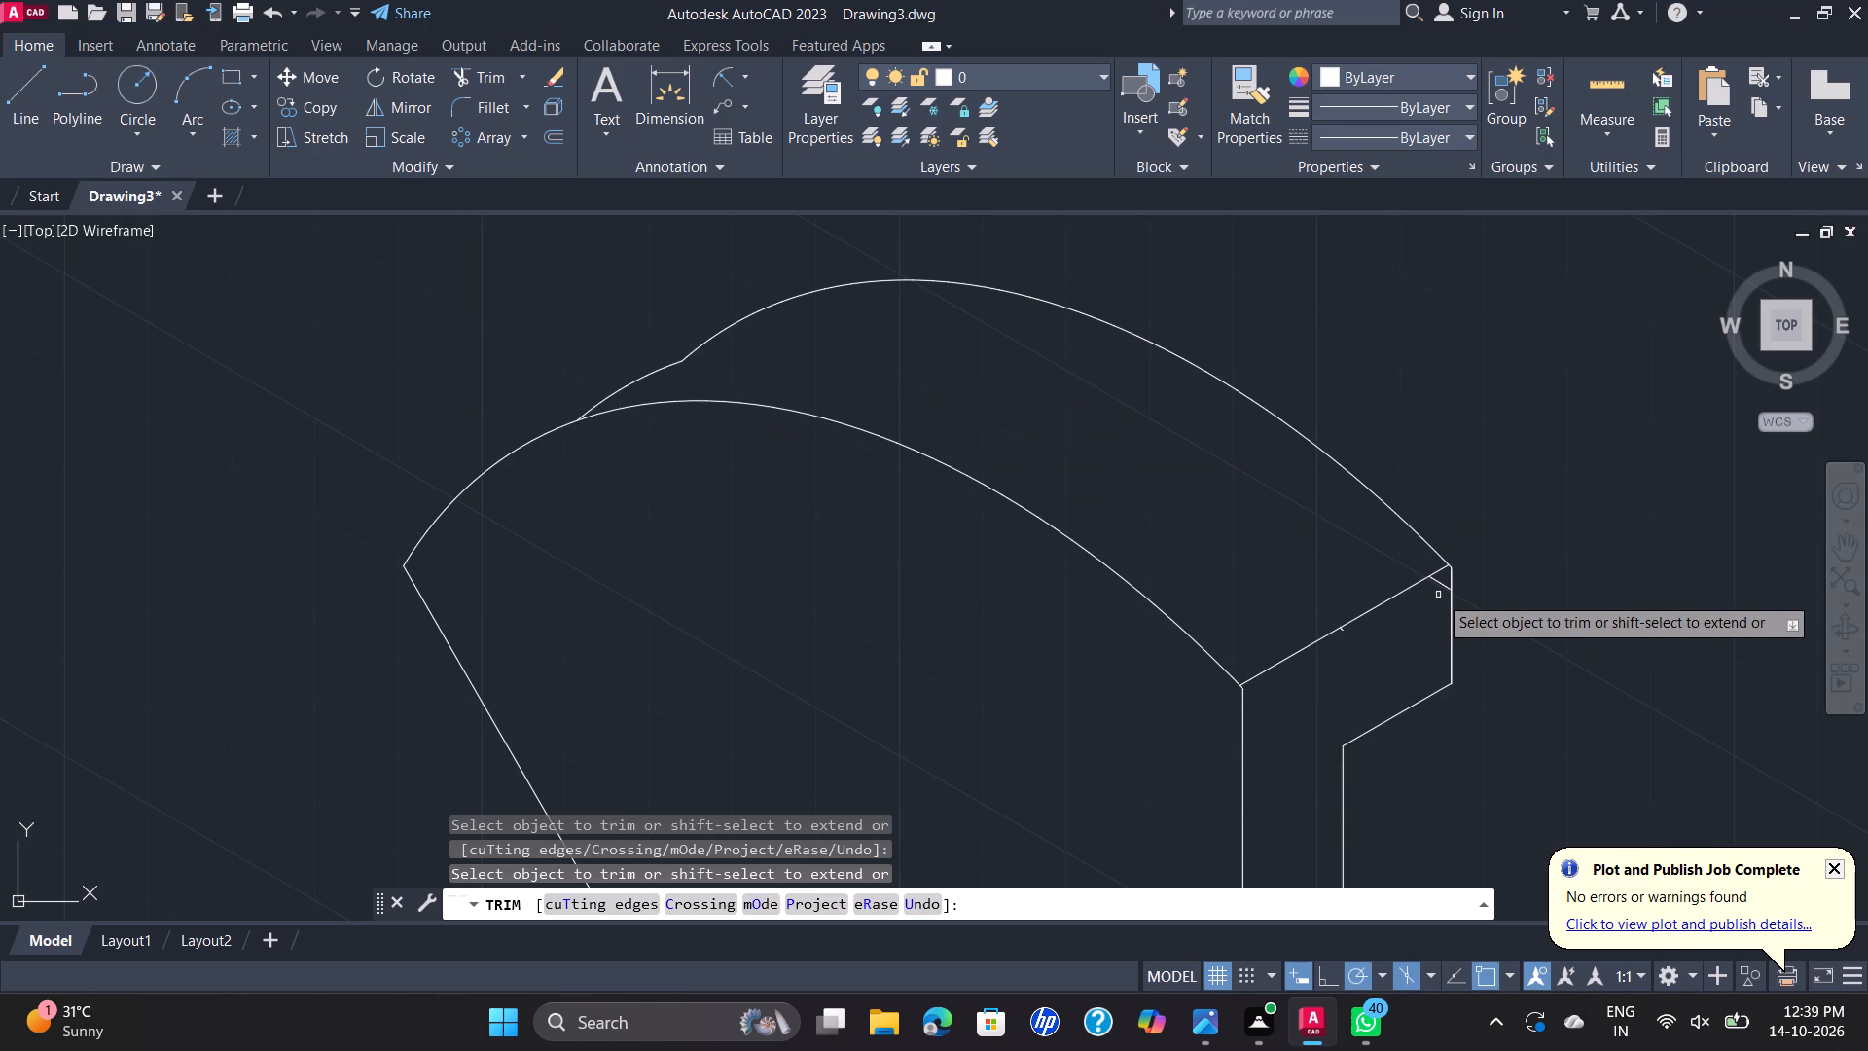
pyautogui.scroll(2, 1437, 591)
pyautogui.click(1444, 578)
pyautogui.scroll(-3, 1444, 579)
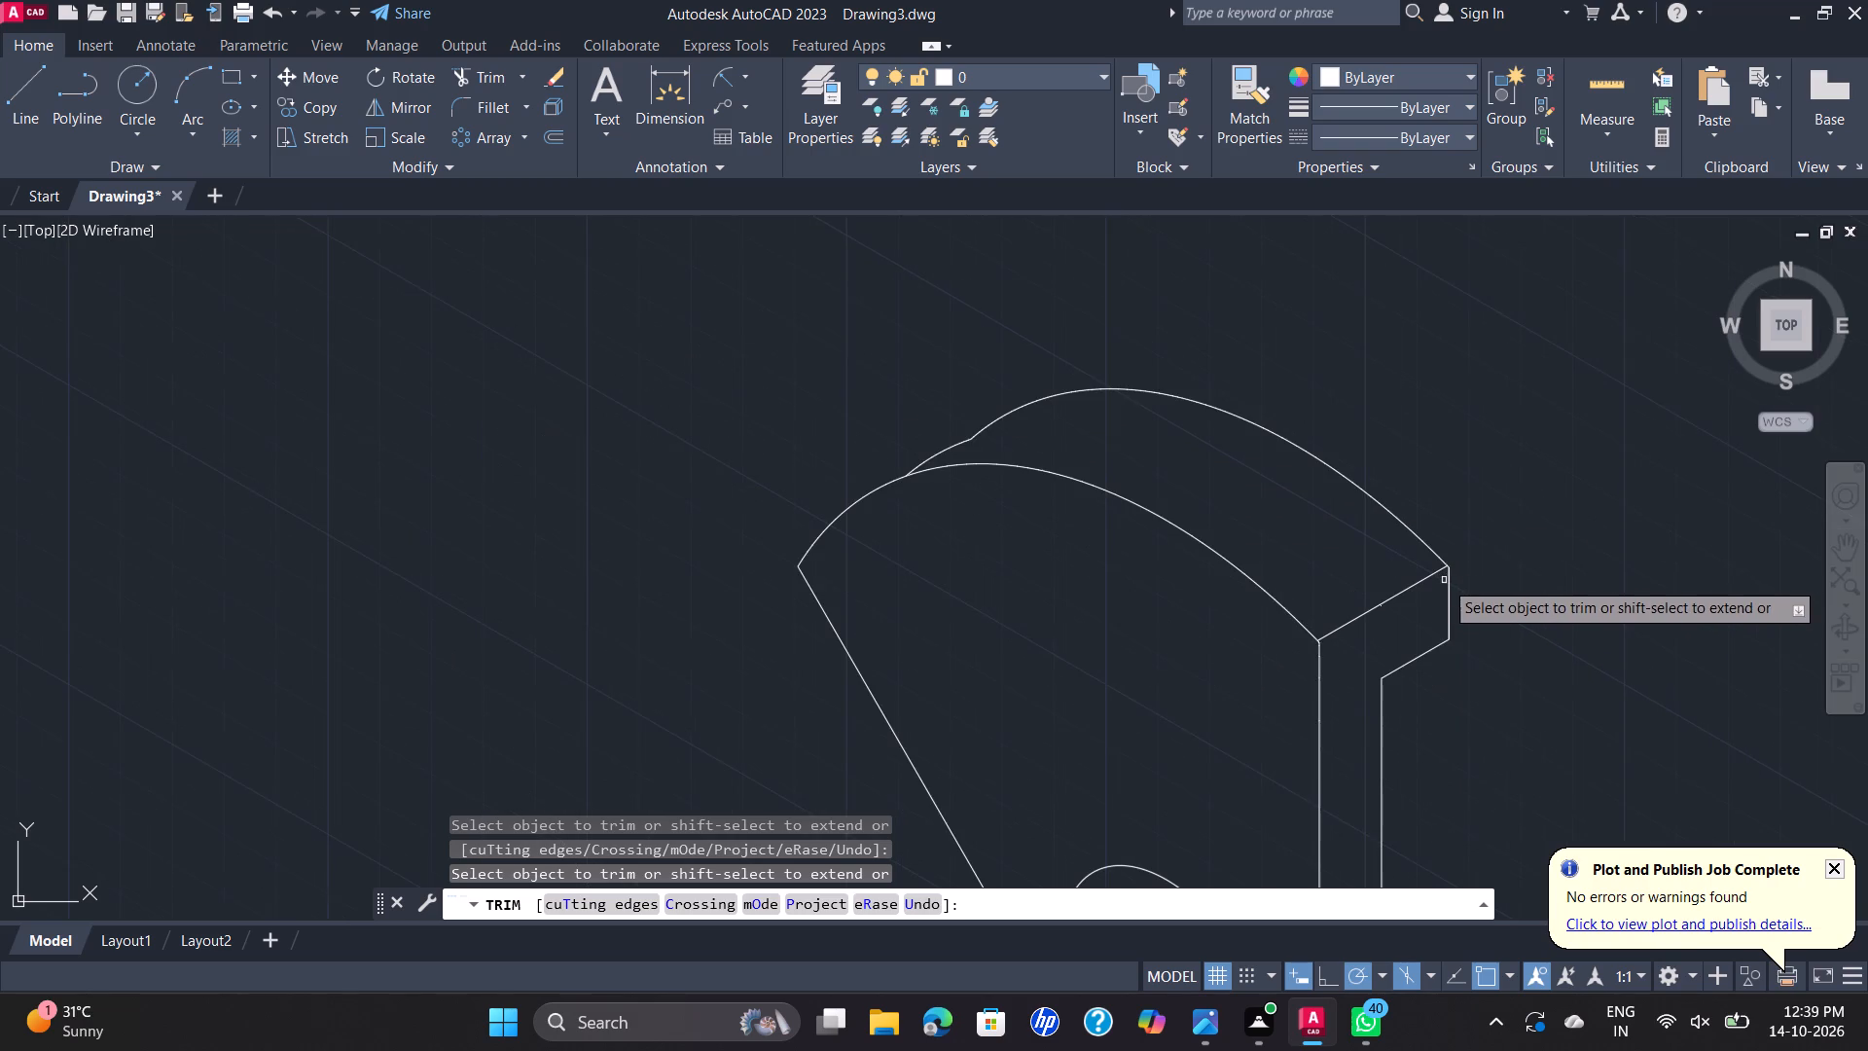
pyautogui.scroll(-2, 1460, 563)
pyautogui.moveTo(1478, 558); pyautogui.dragTo(1312, 526, button='middle')
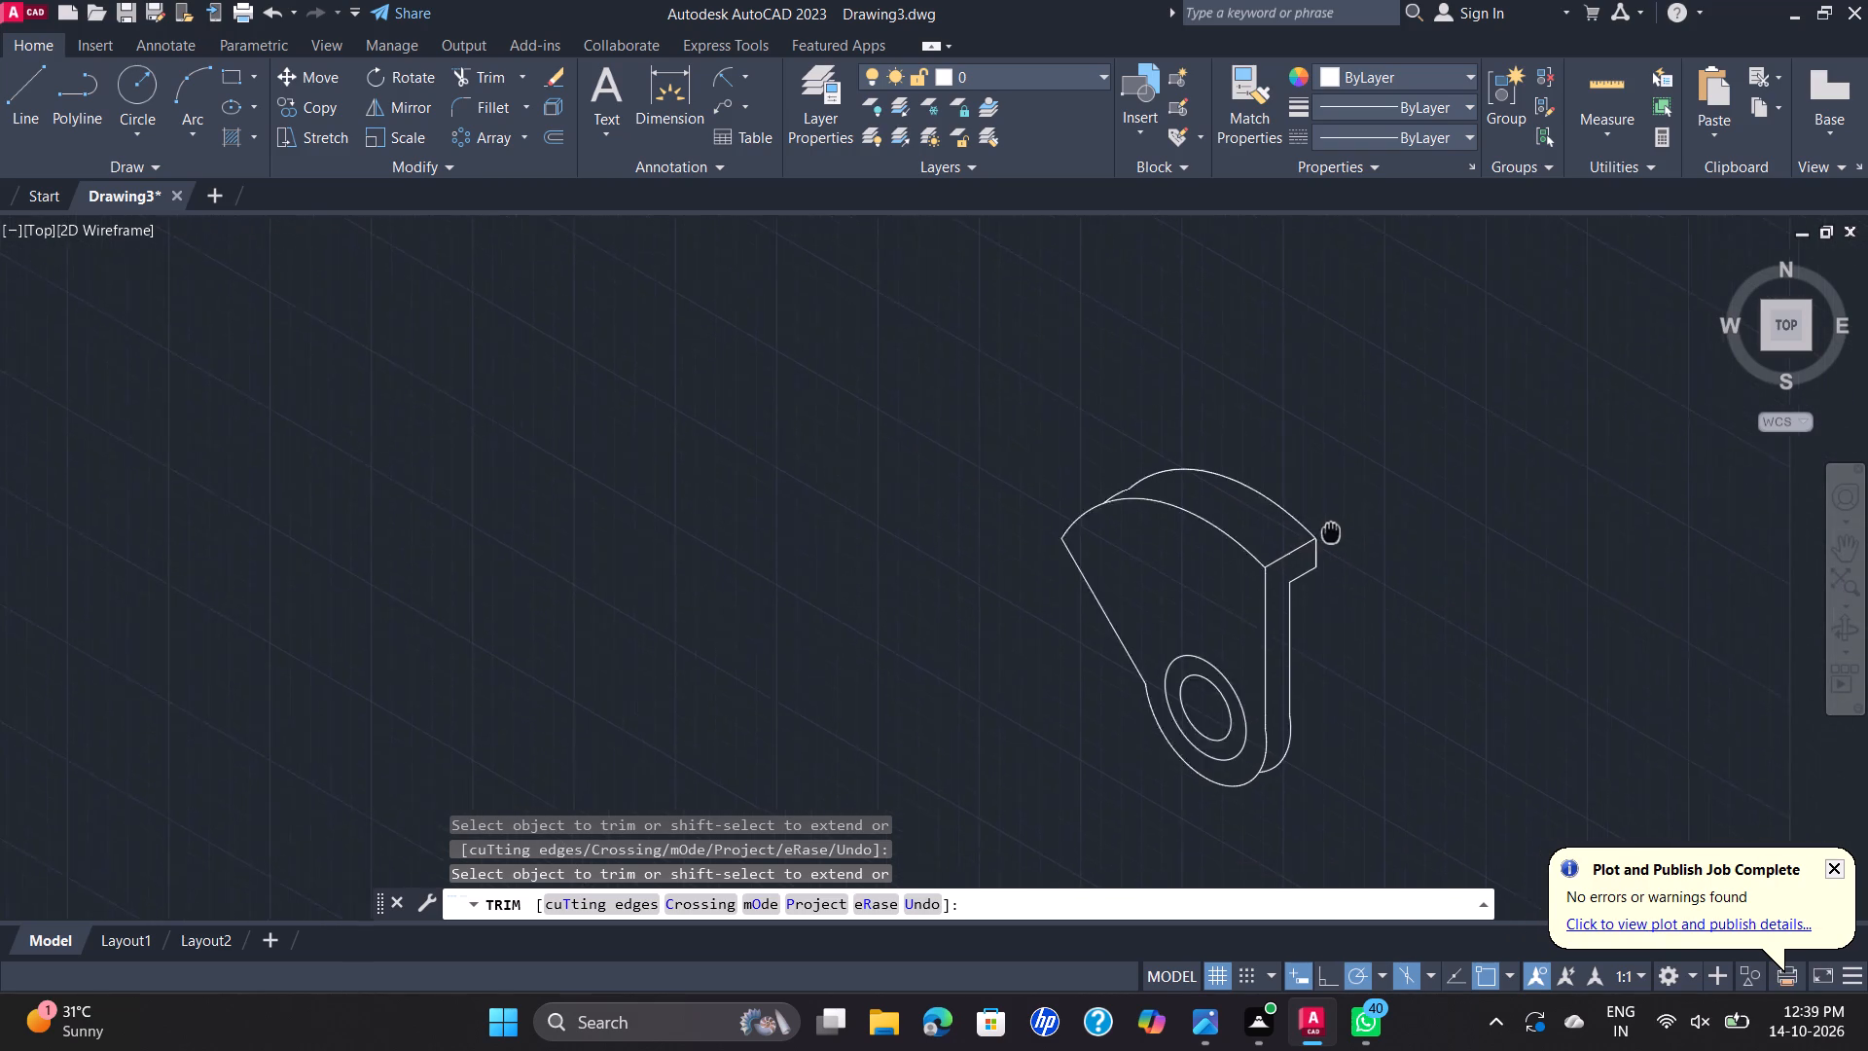
pyautogui.moveTo(1312, 526); pyautogui.dragTo(1180, 490, button='middle')
pyautogui.scroll(2, 1160, 509)
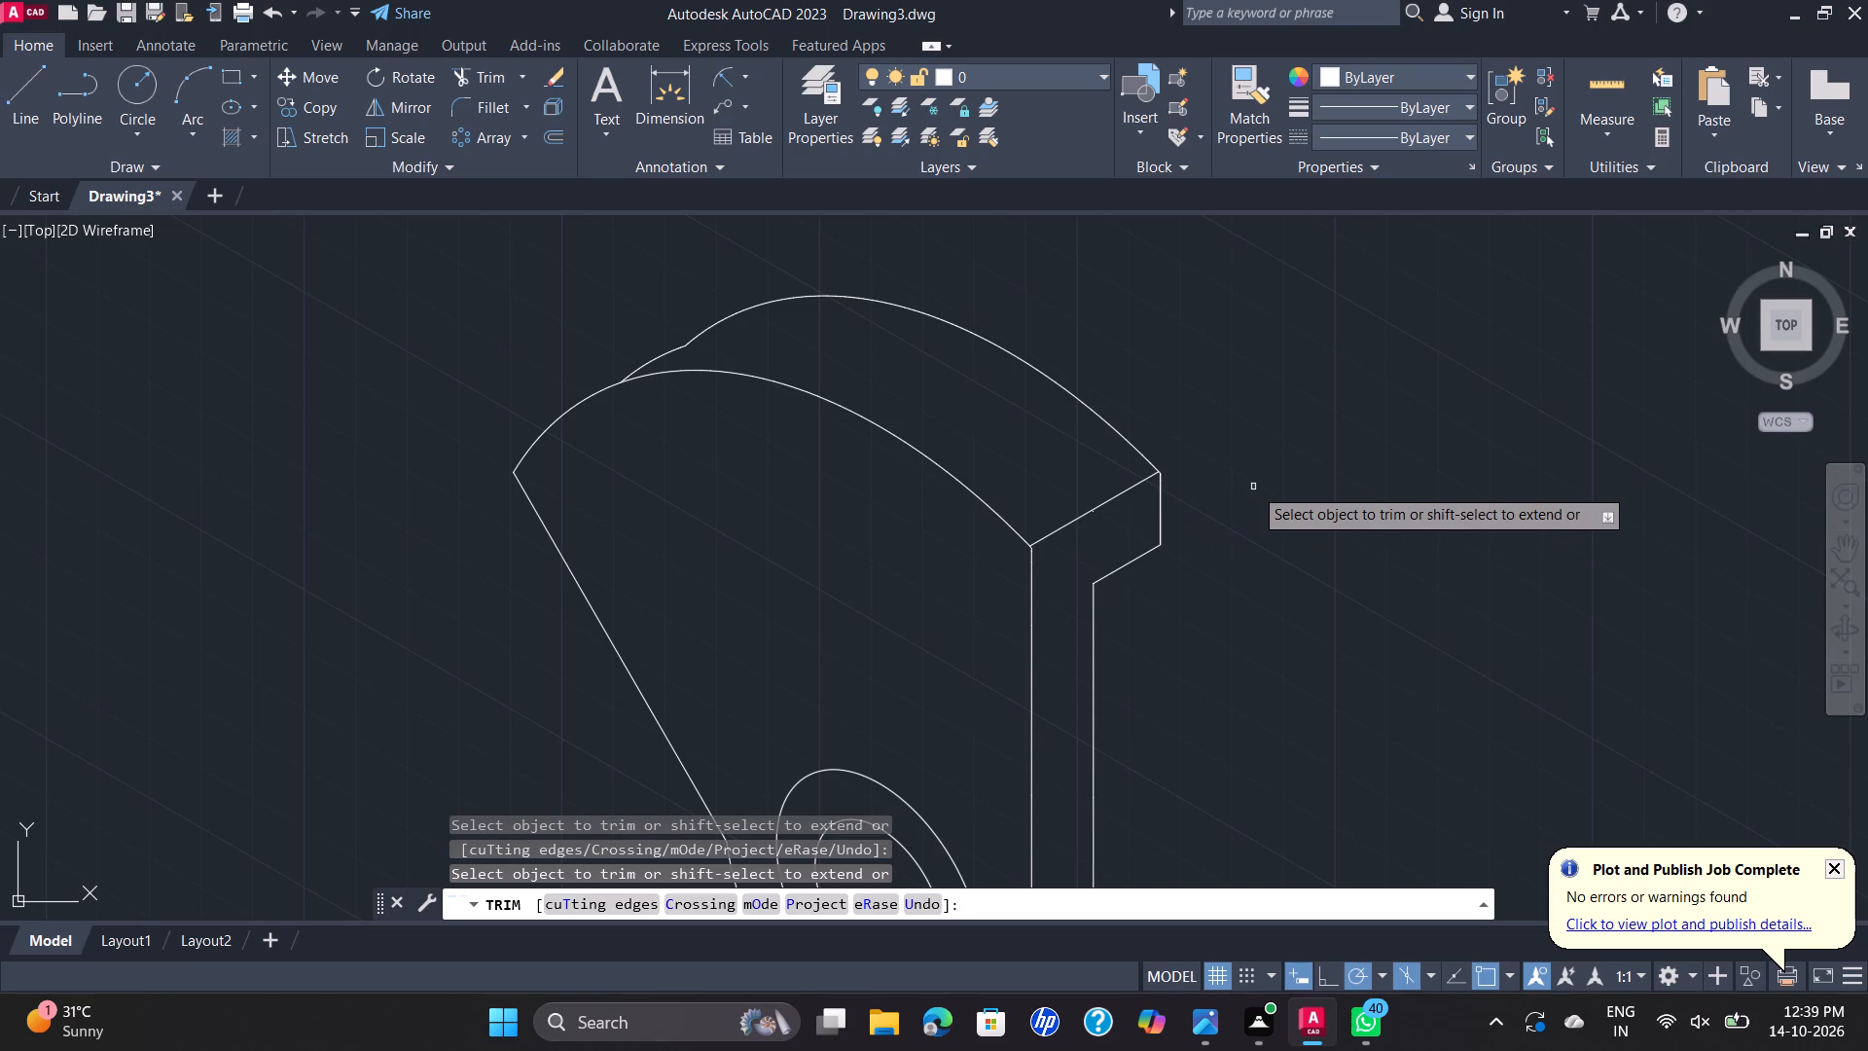
pyautogui.press('Escape')
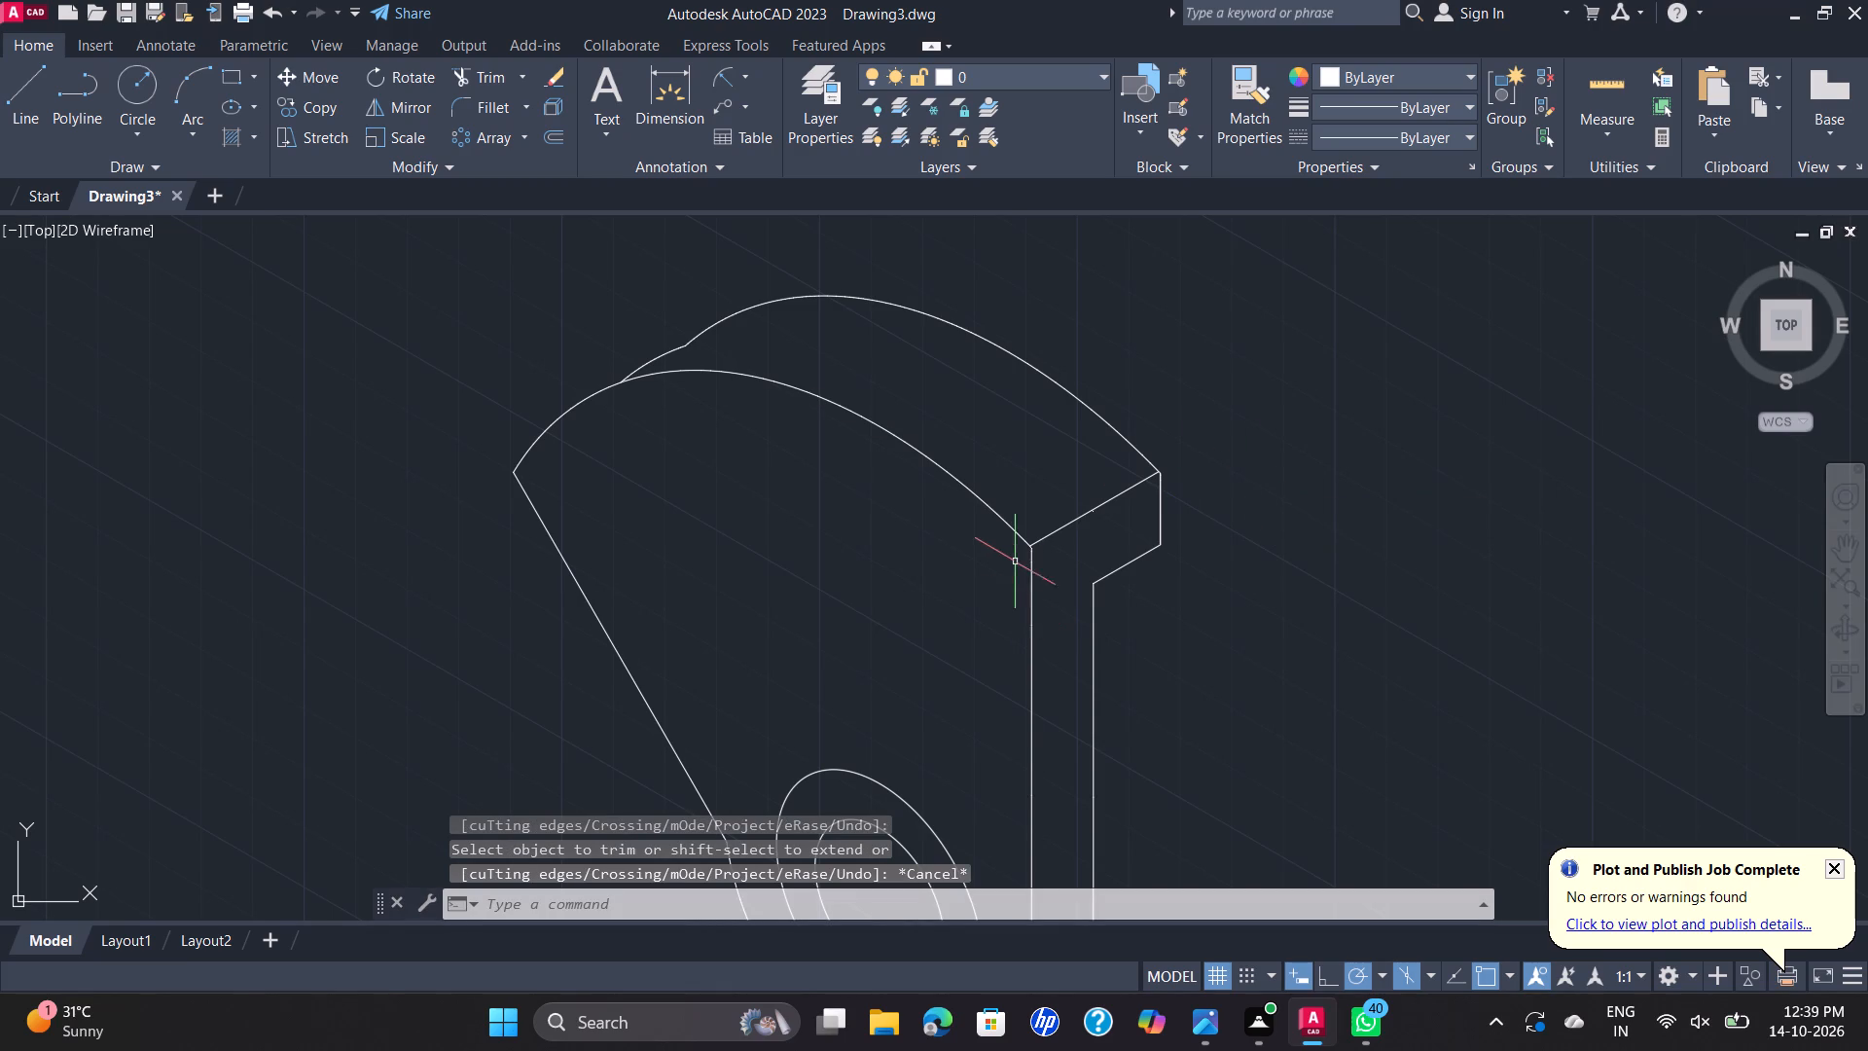
# Explode the front outline polyline into separate segments.
pyautogui.click(1014, 530)
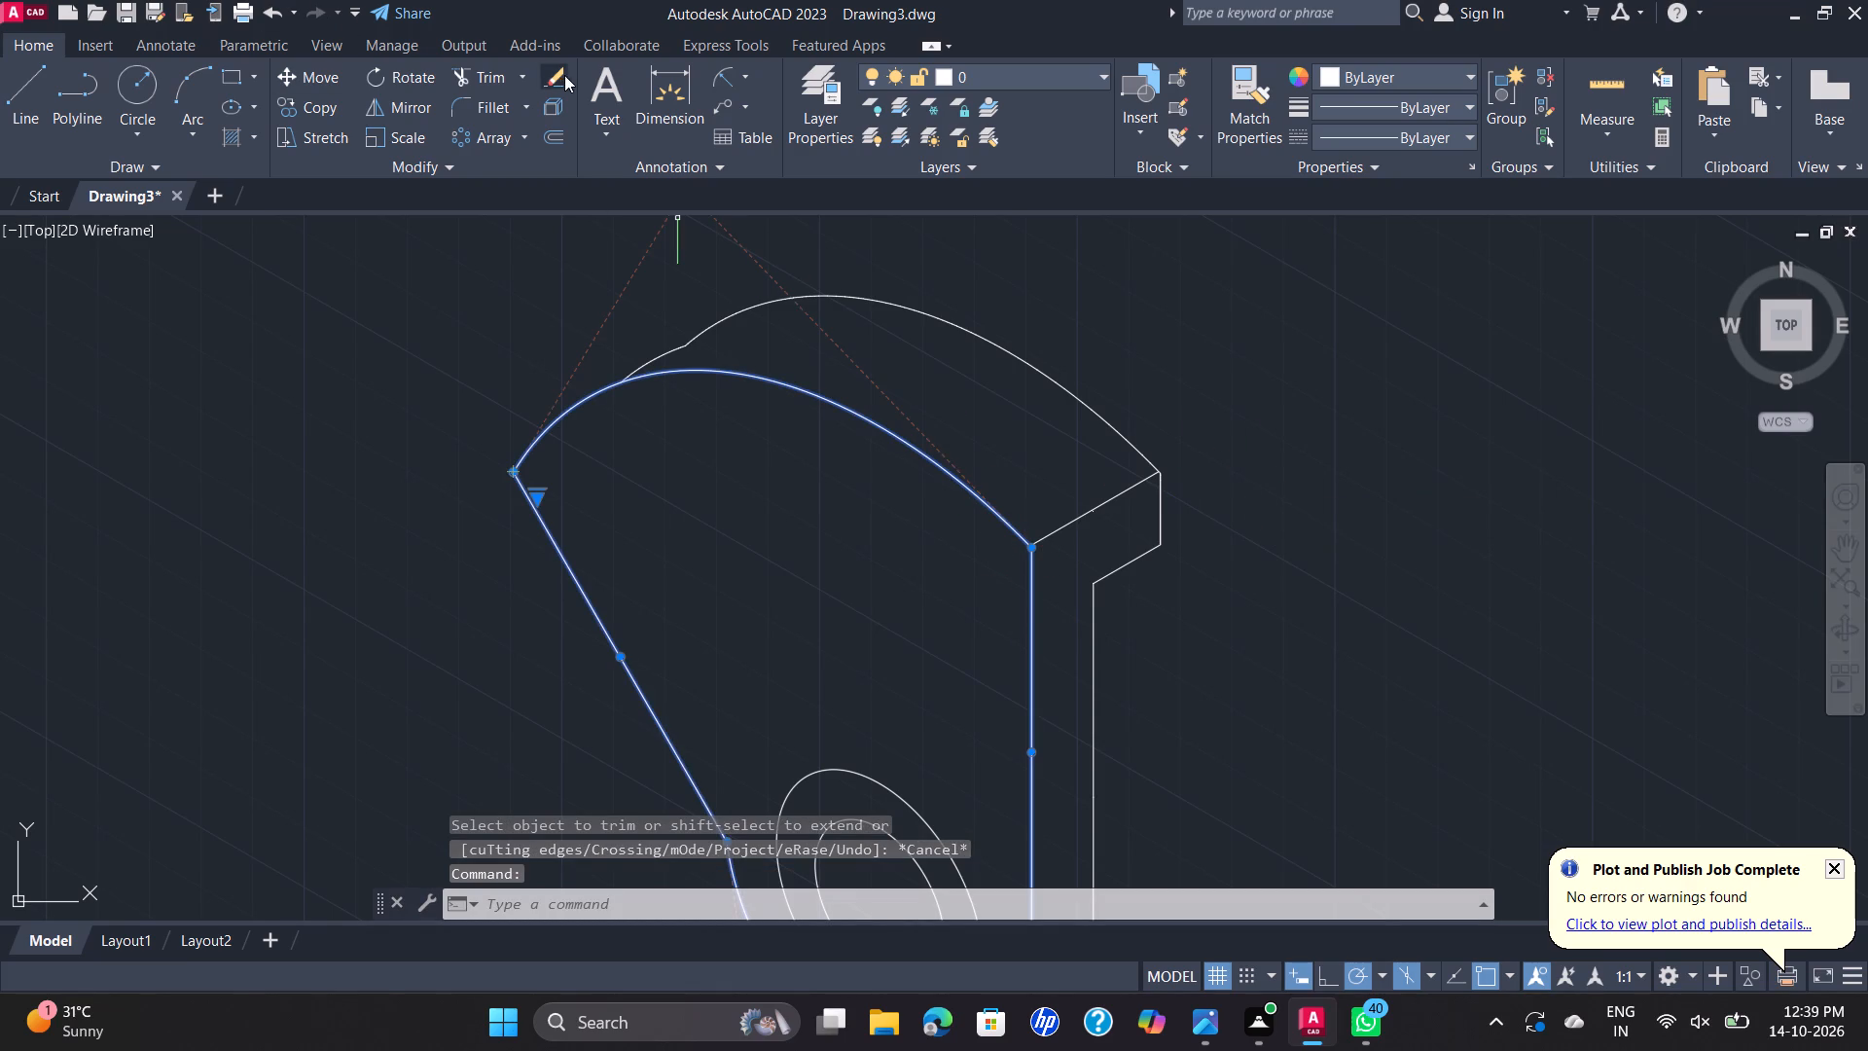
pyautogui.click(550, 99)
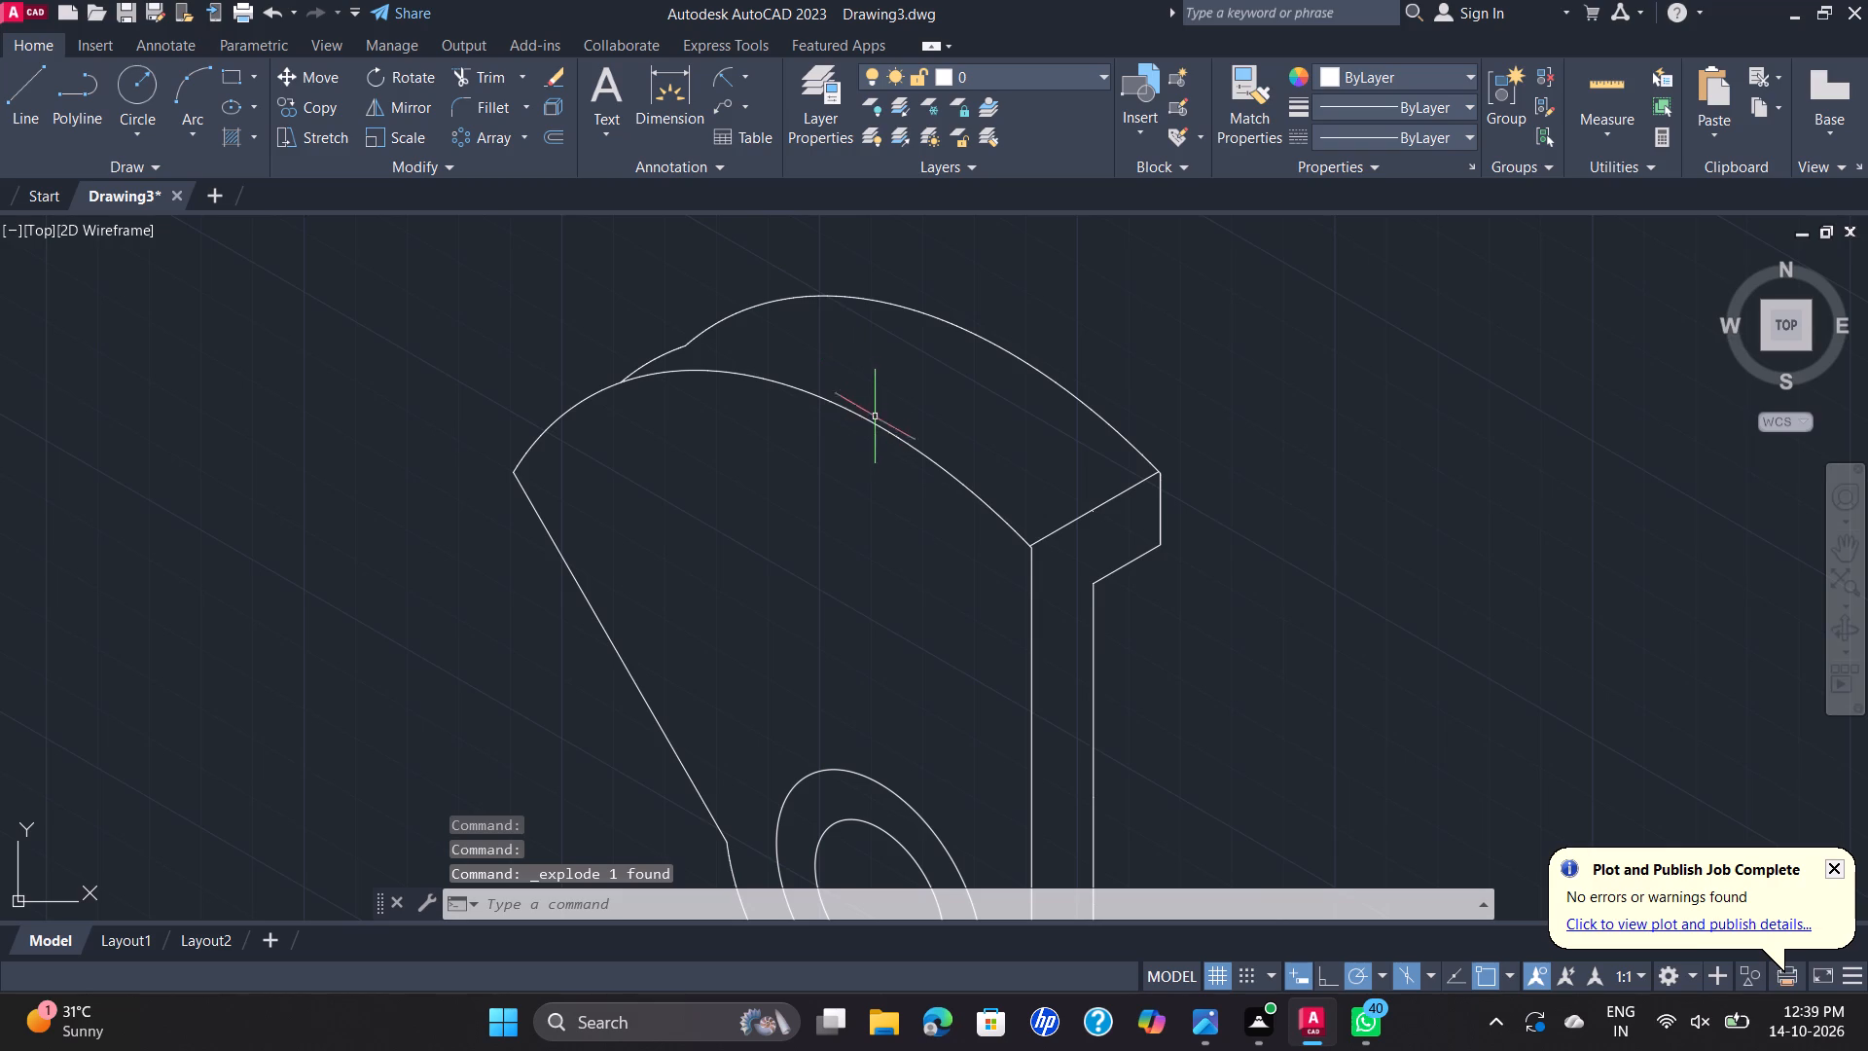
# Copy the front top arc 25 units along 30° from its corner with the vertical edge to the rear corner.
pyautogui.click(875, 422)
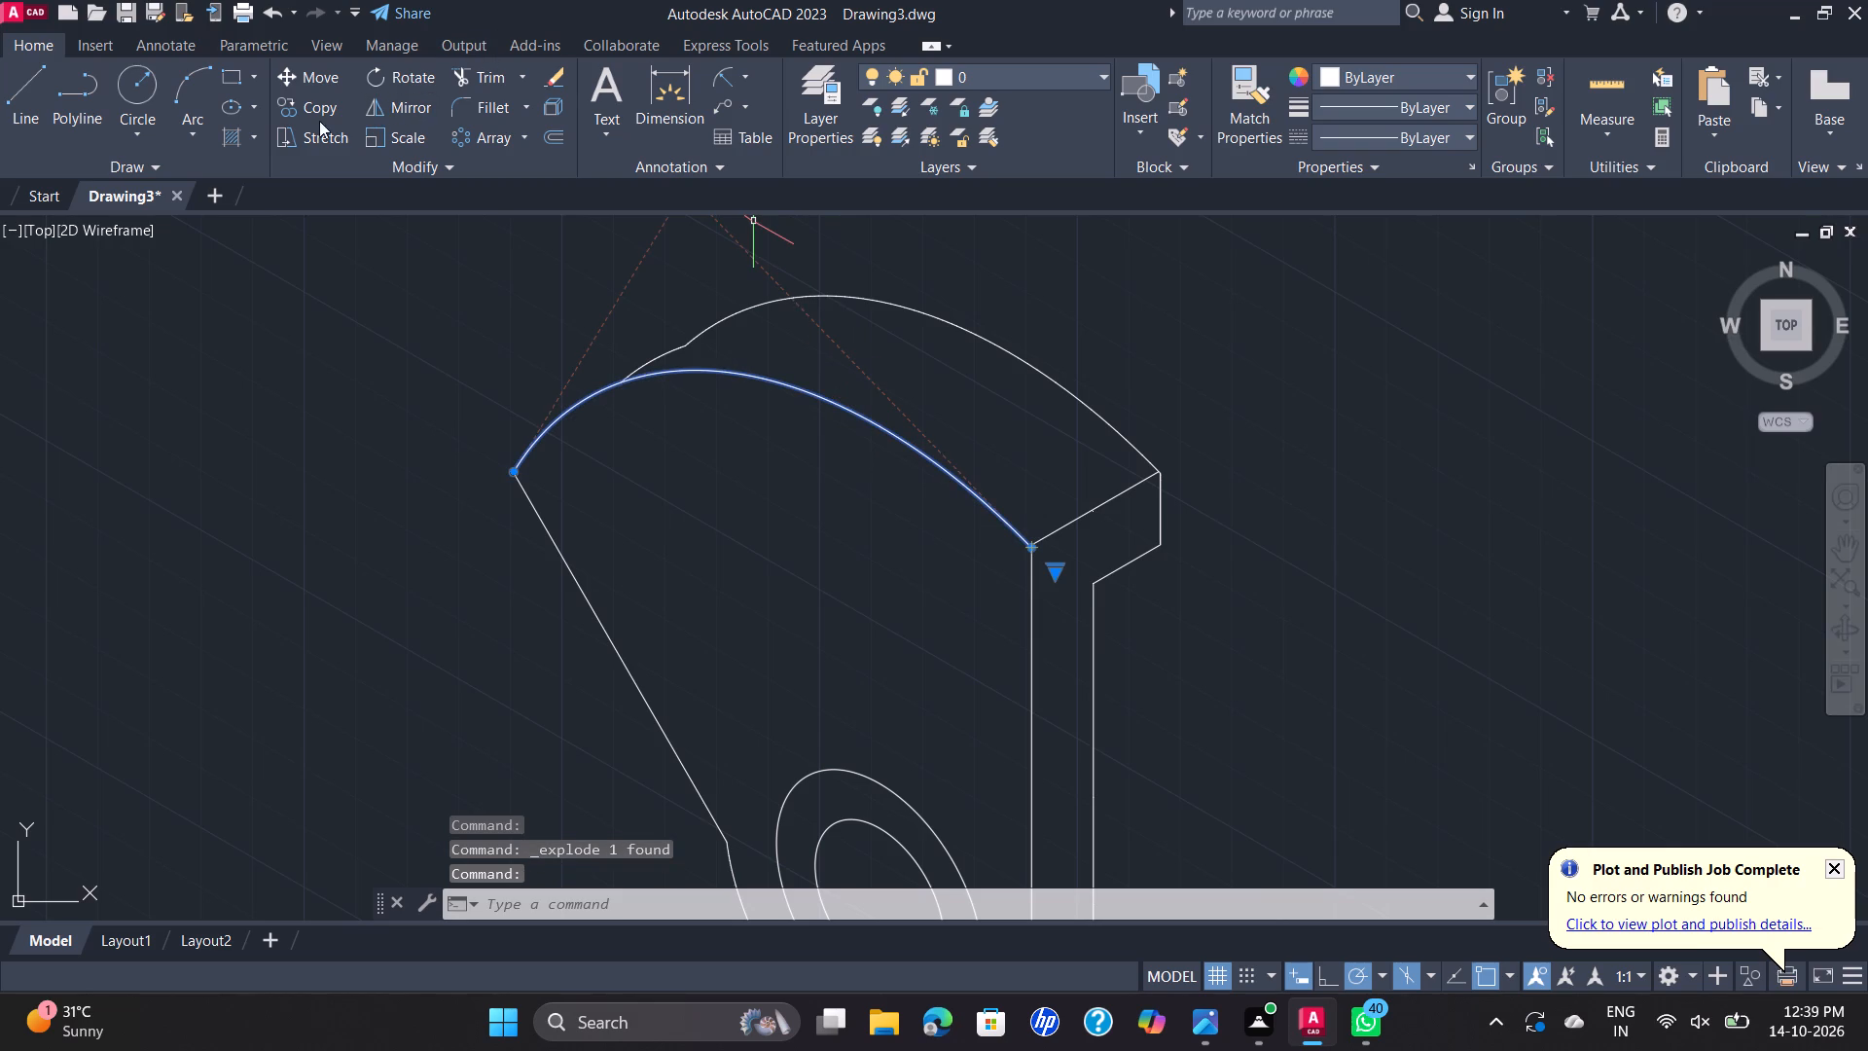
pyautogui.click(296, 110)
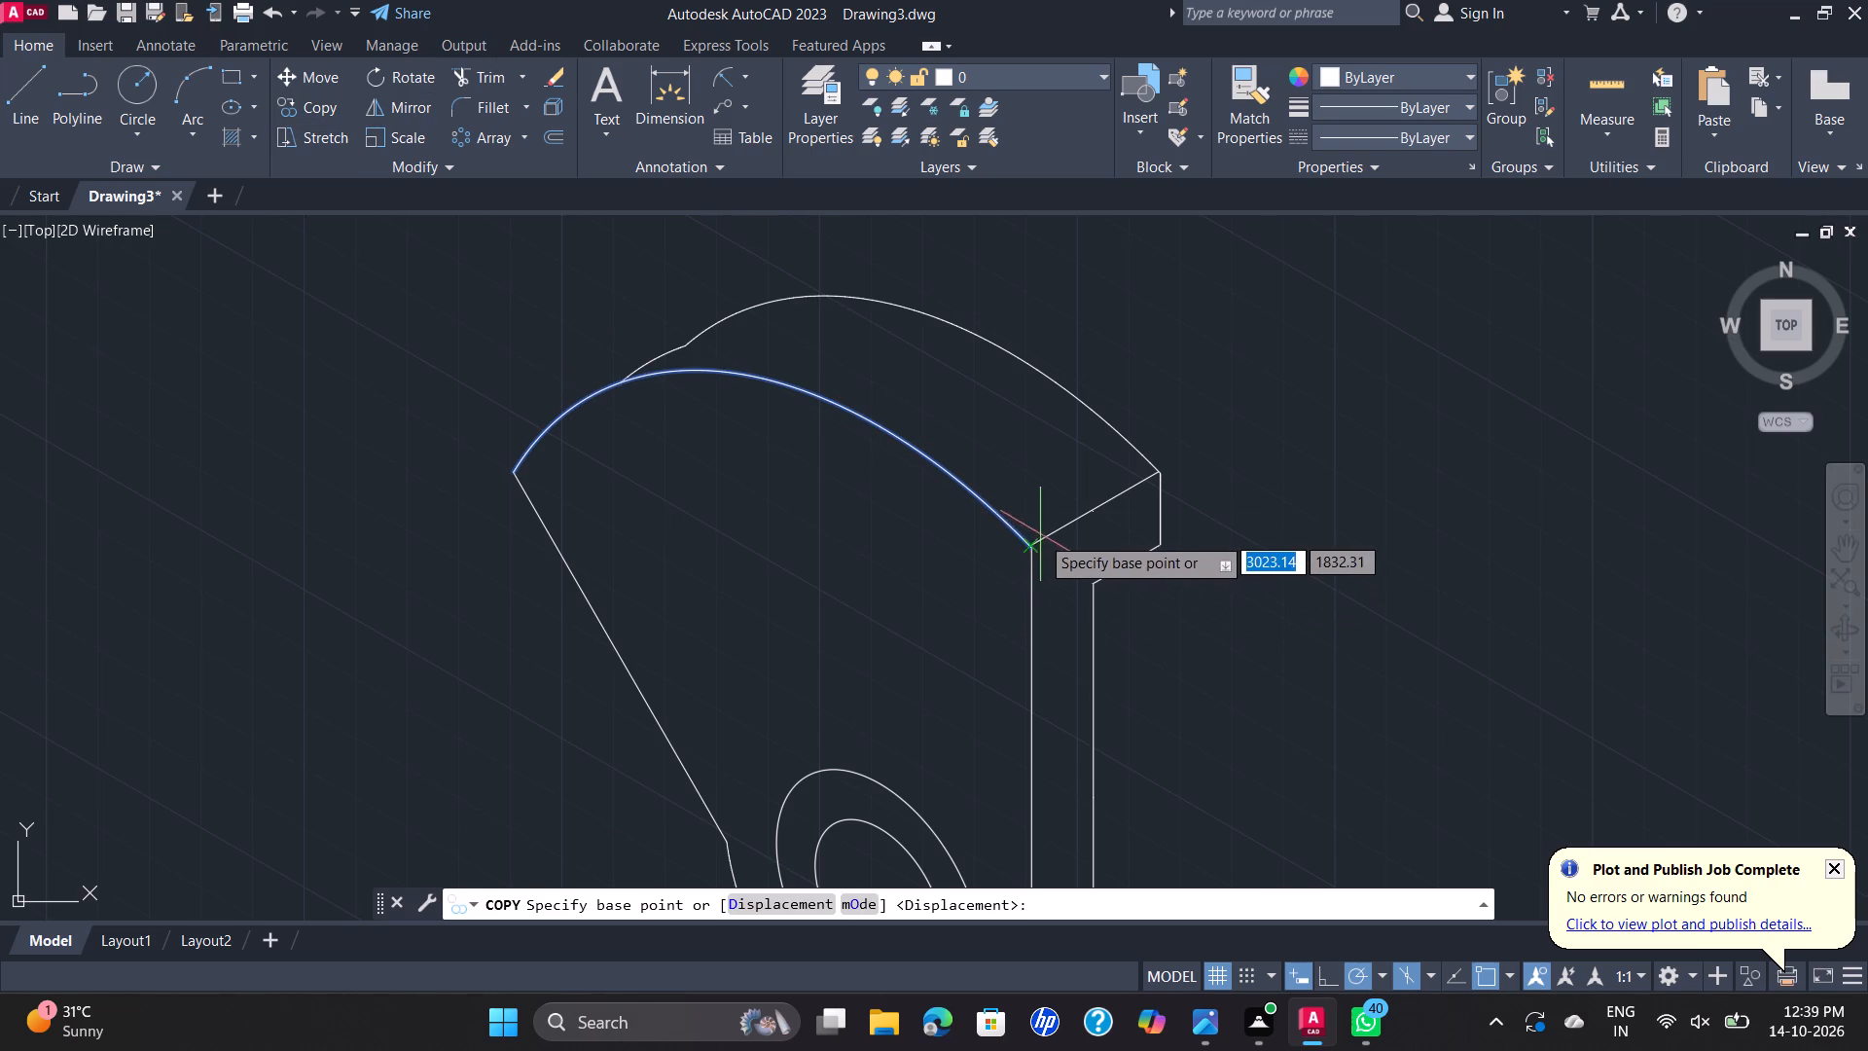
pyautogui.click(1030, 547)
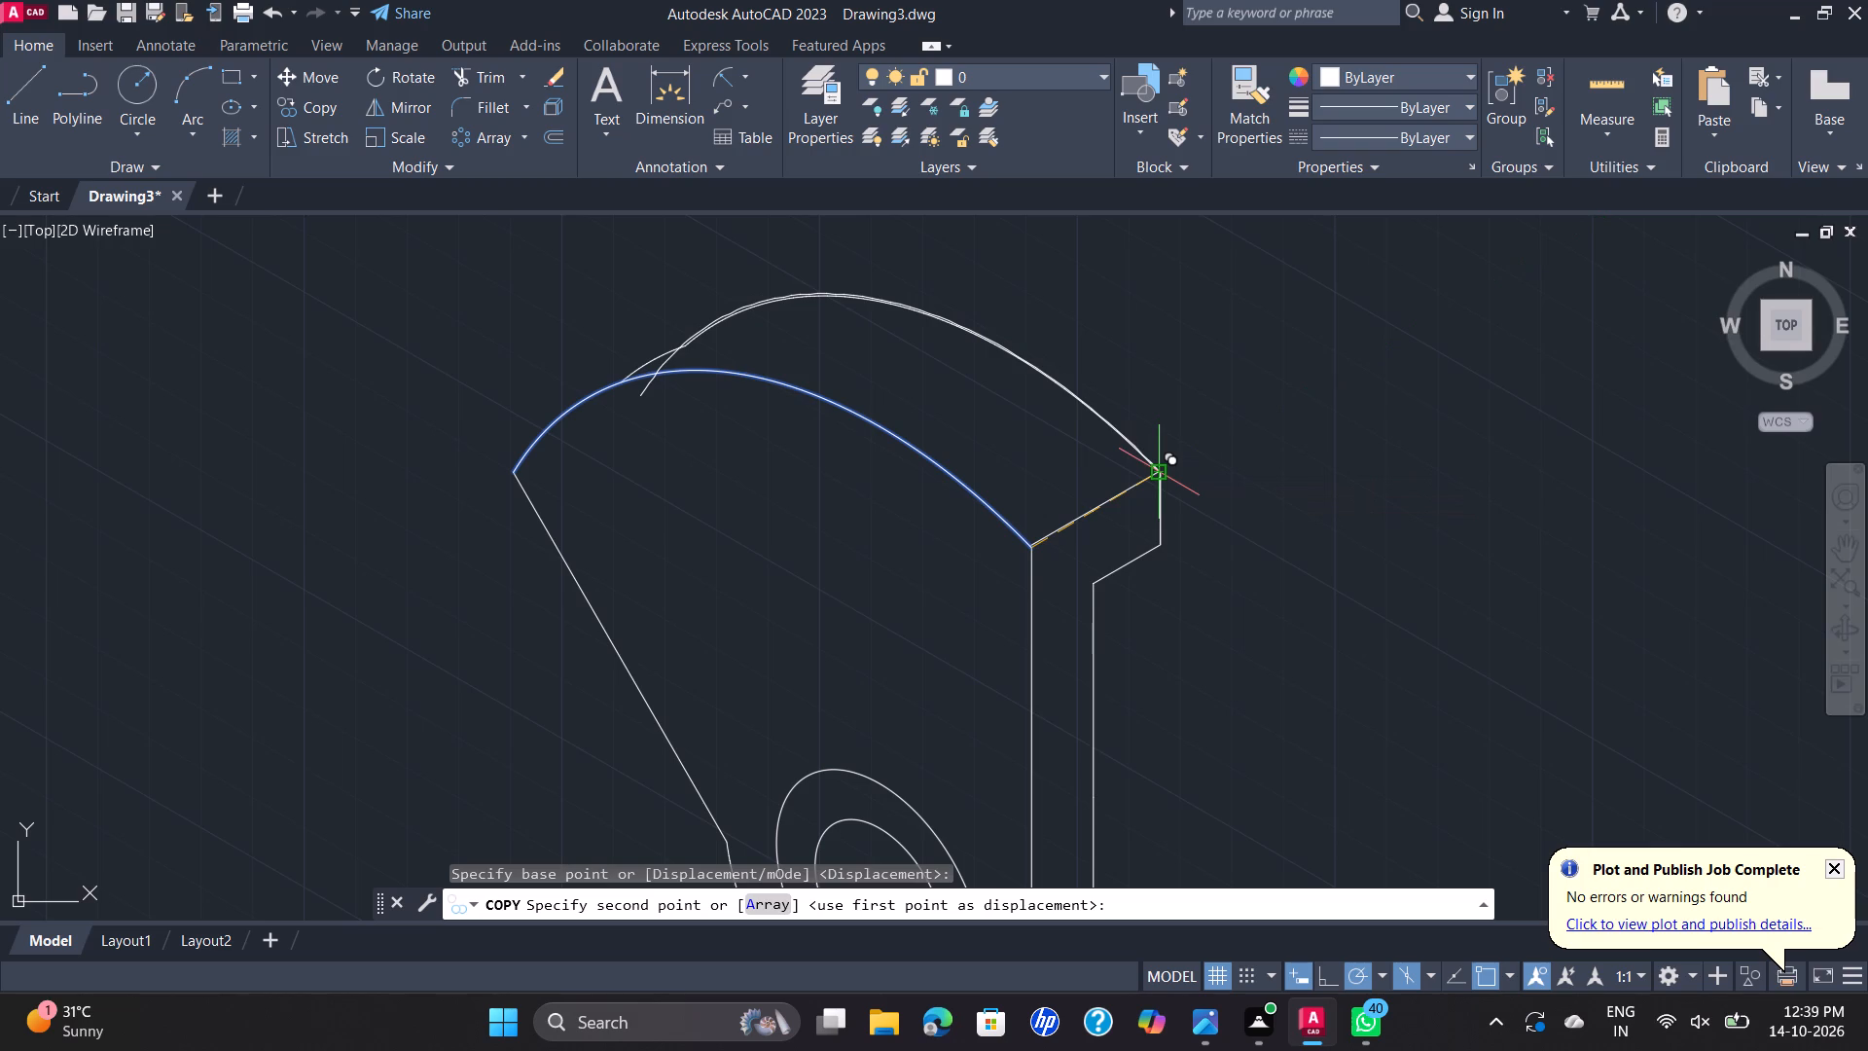
pyautogui.scroll(4, 1155, 476)
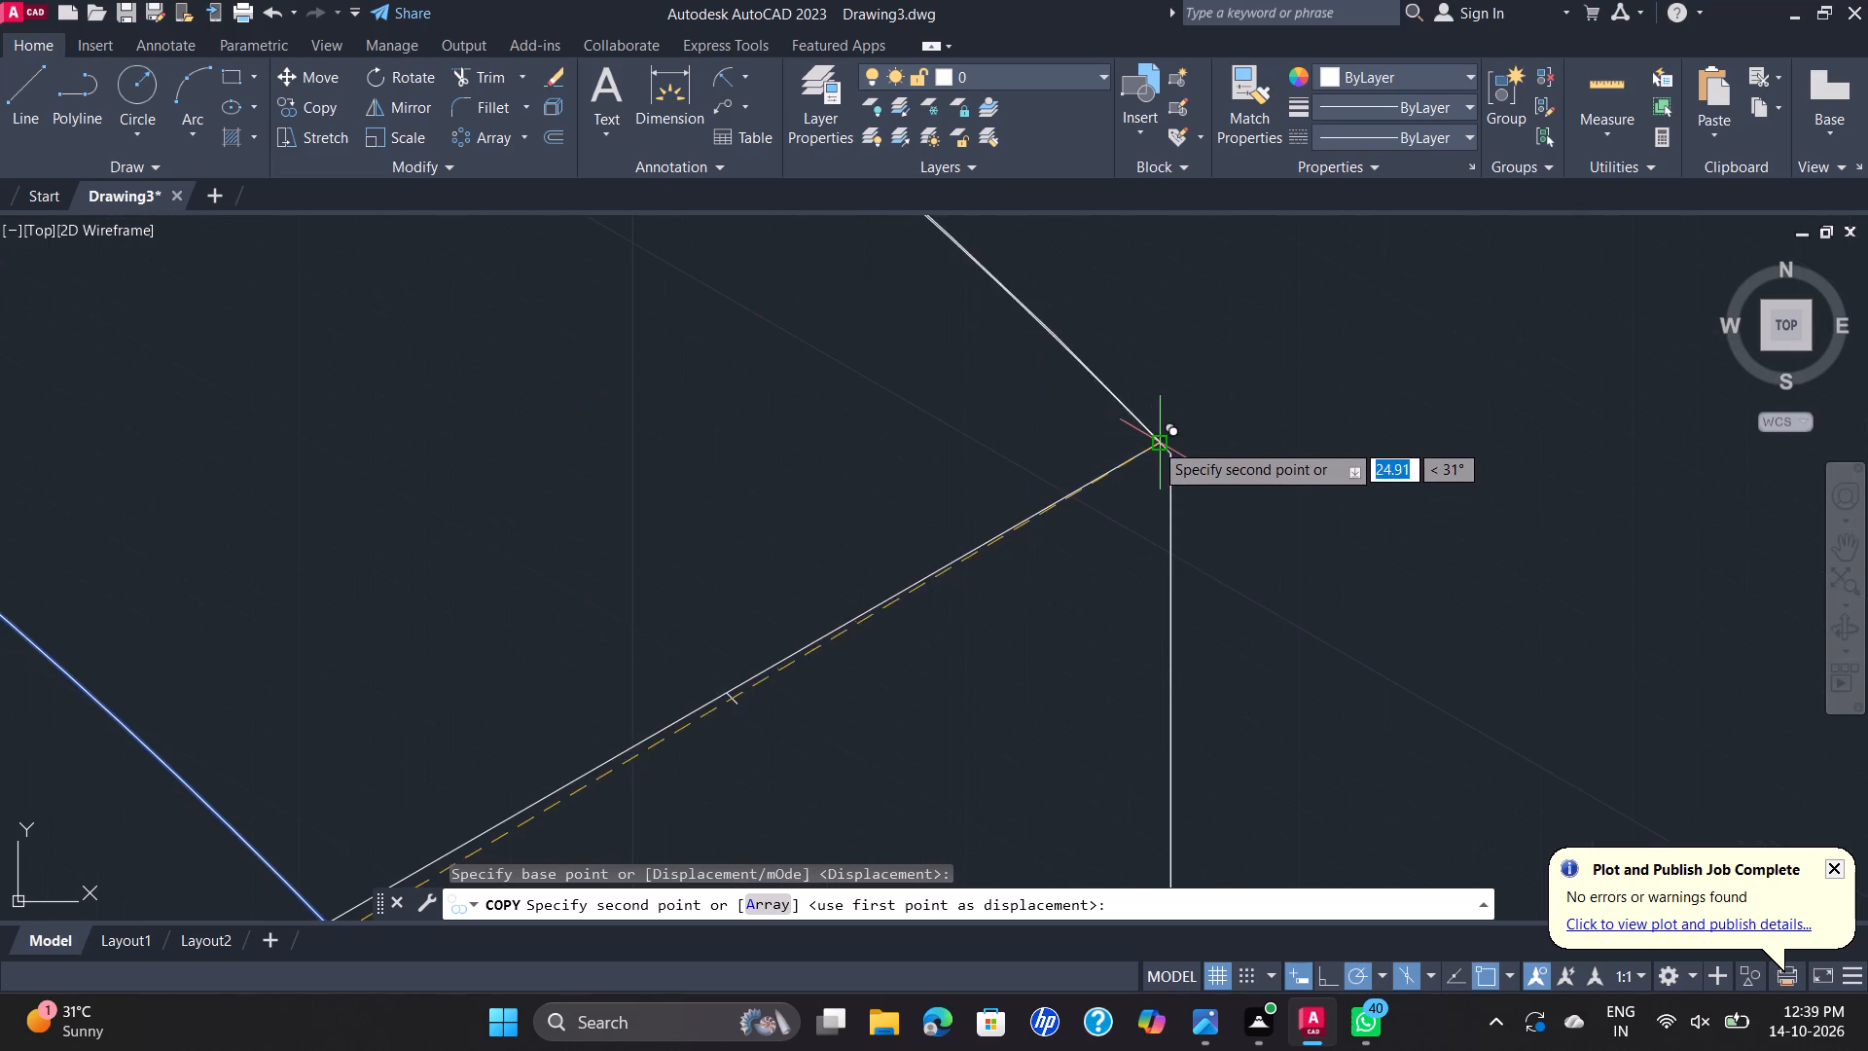
pyautogui.scroll(-1, 1231, 440)
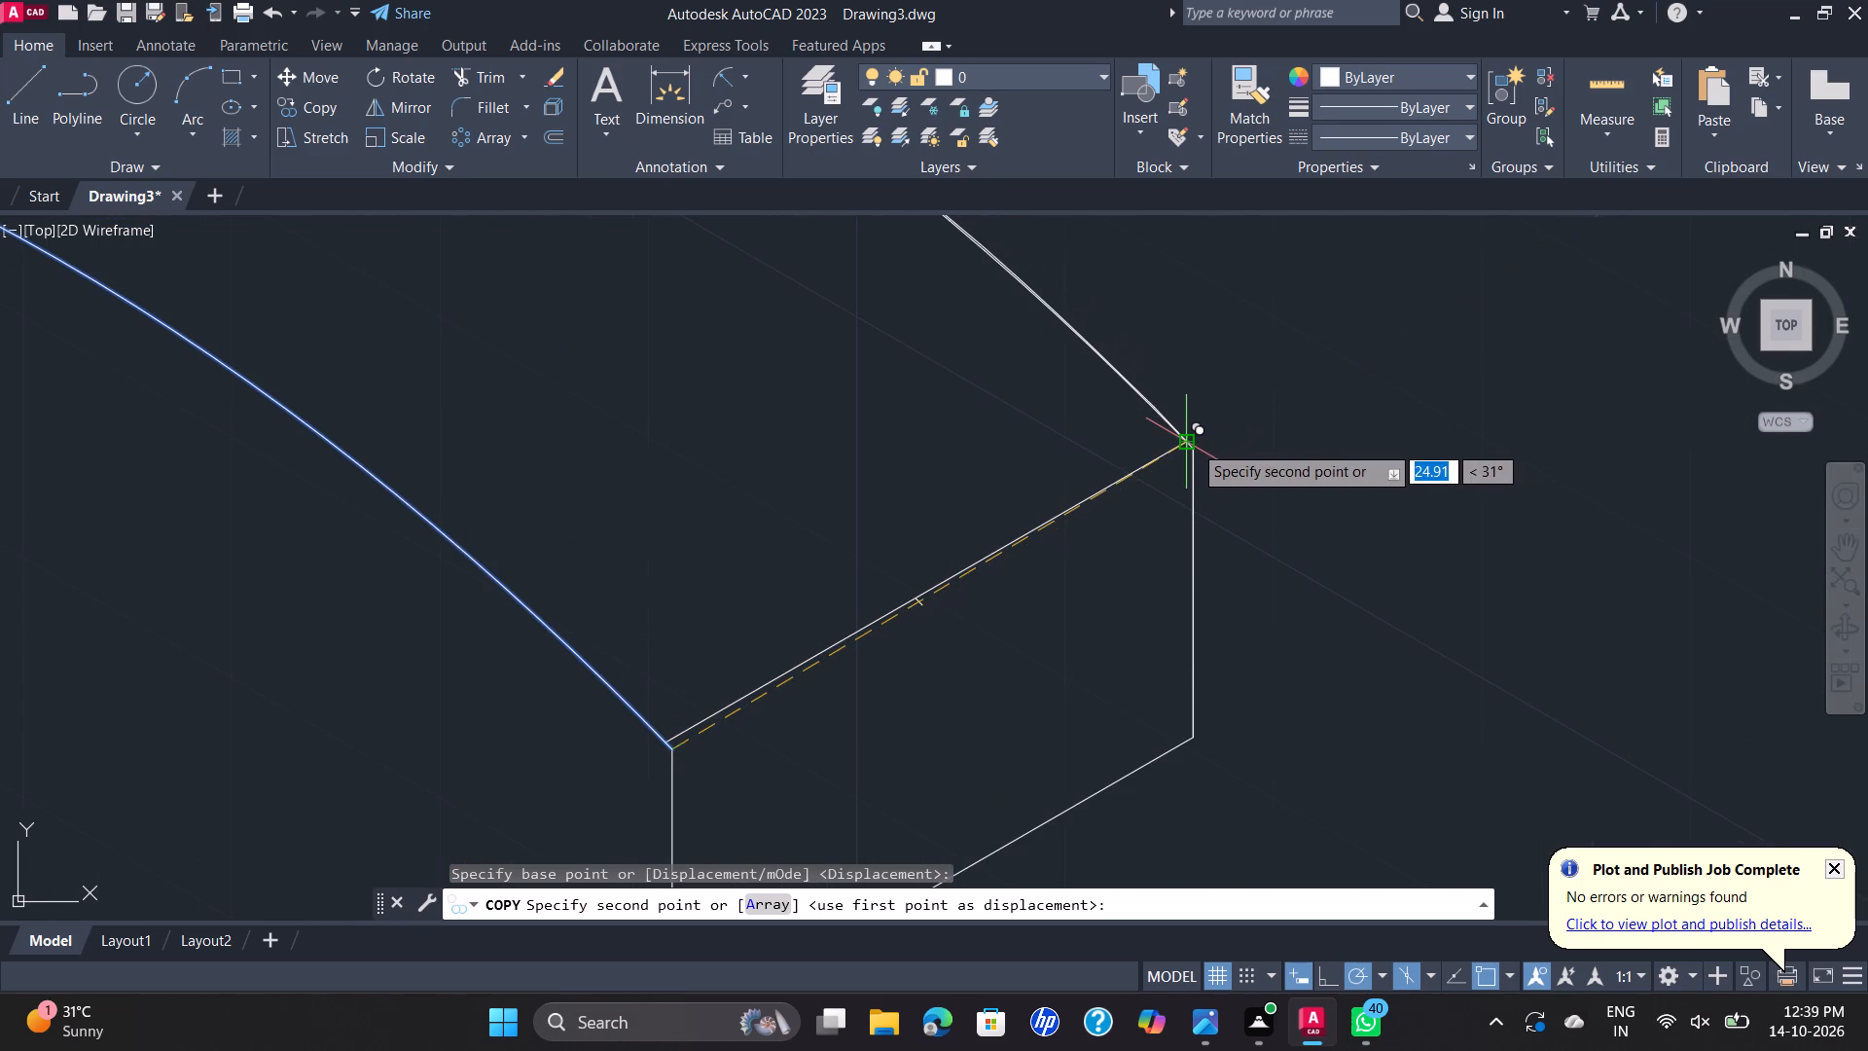
pyautogui.scroll(2, 1189, 446)
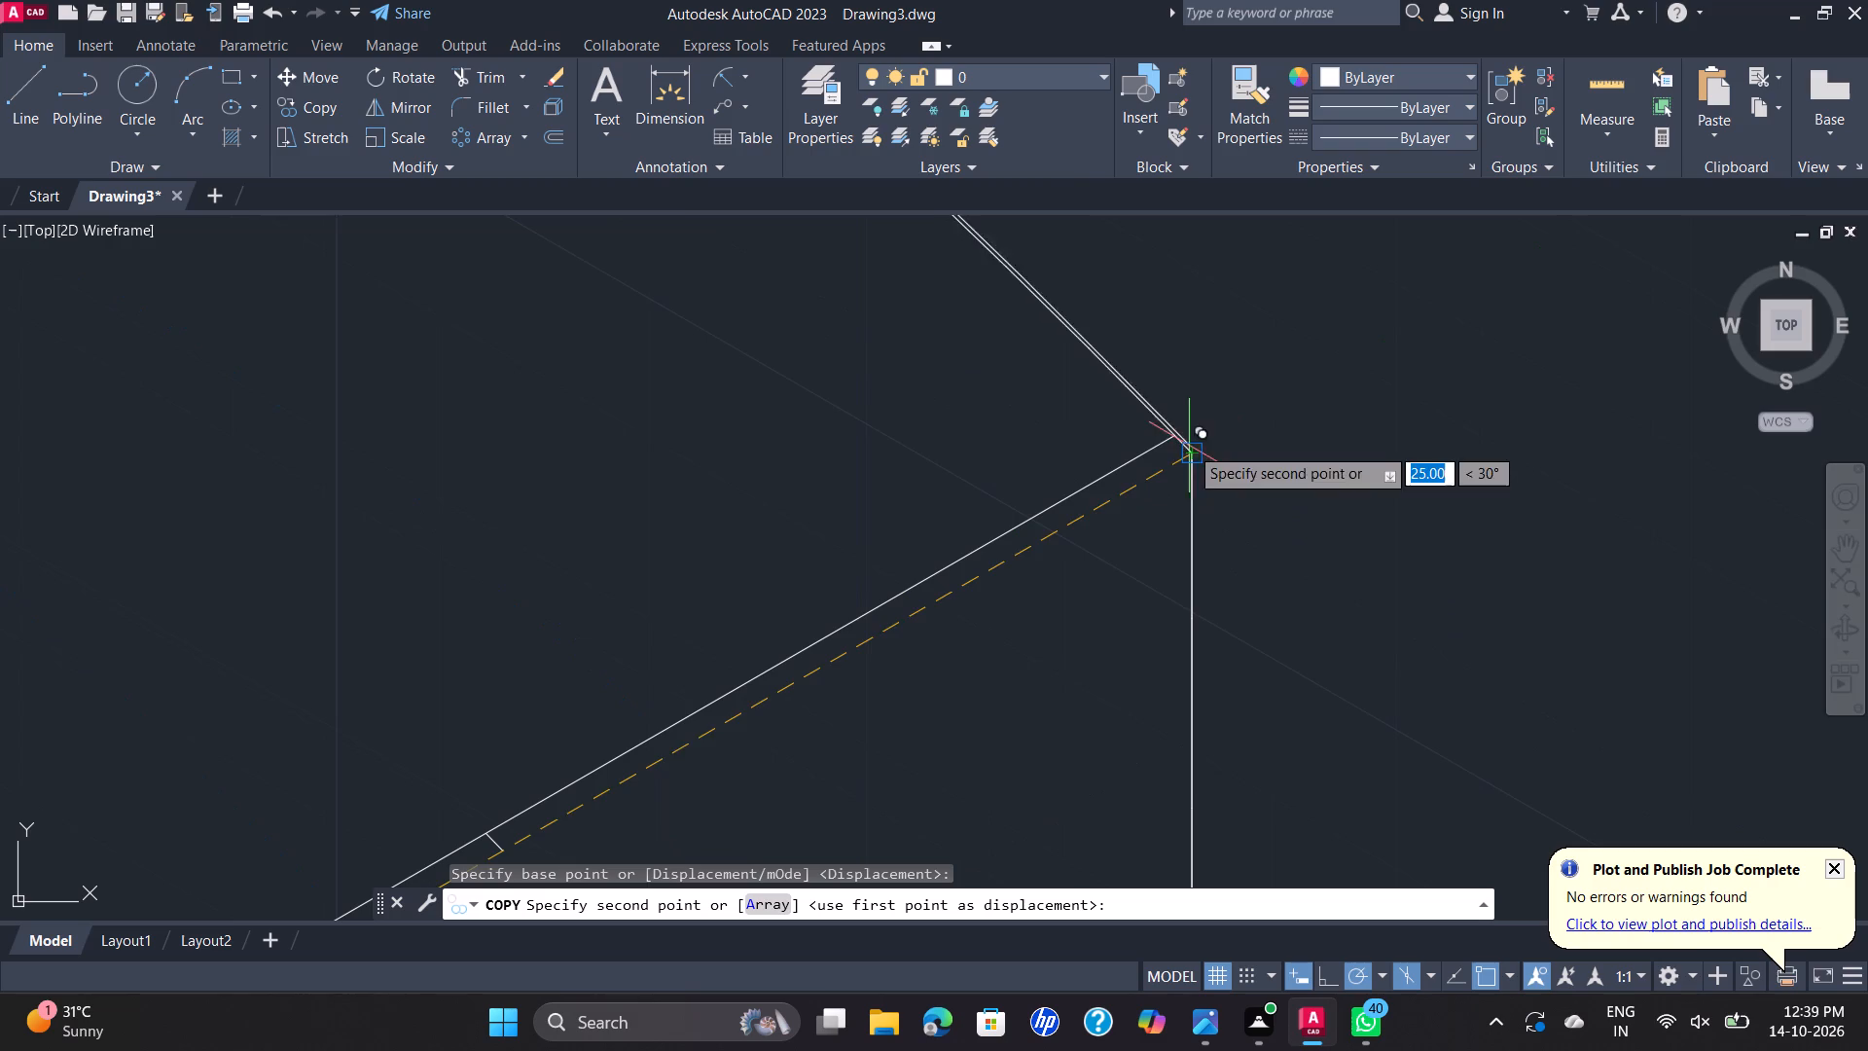
pyautogui.click(1185, 454)
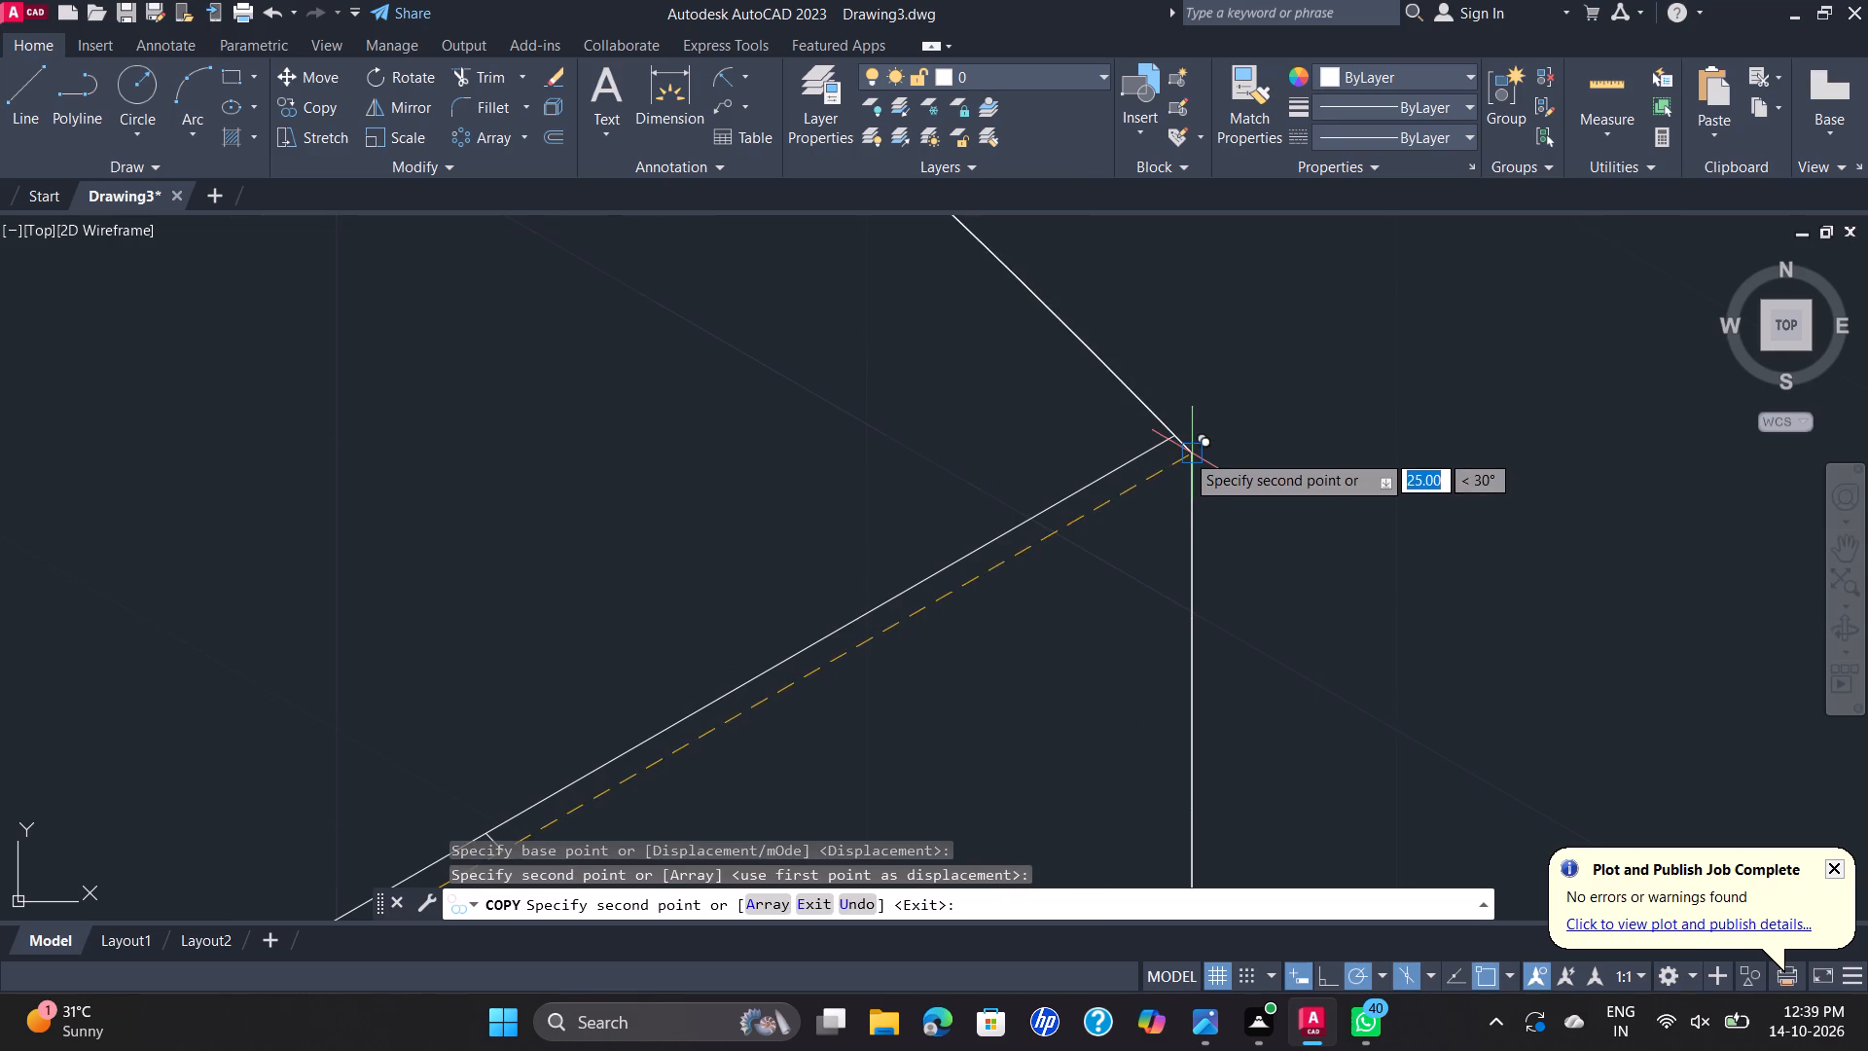
pyautogui.scroll(-6, 1185, 453)
pyautogui.press('Escape')
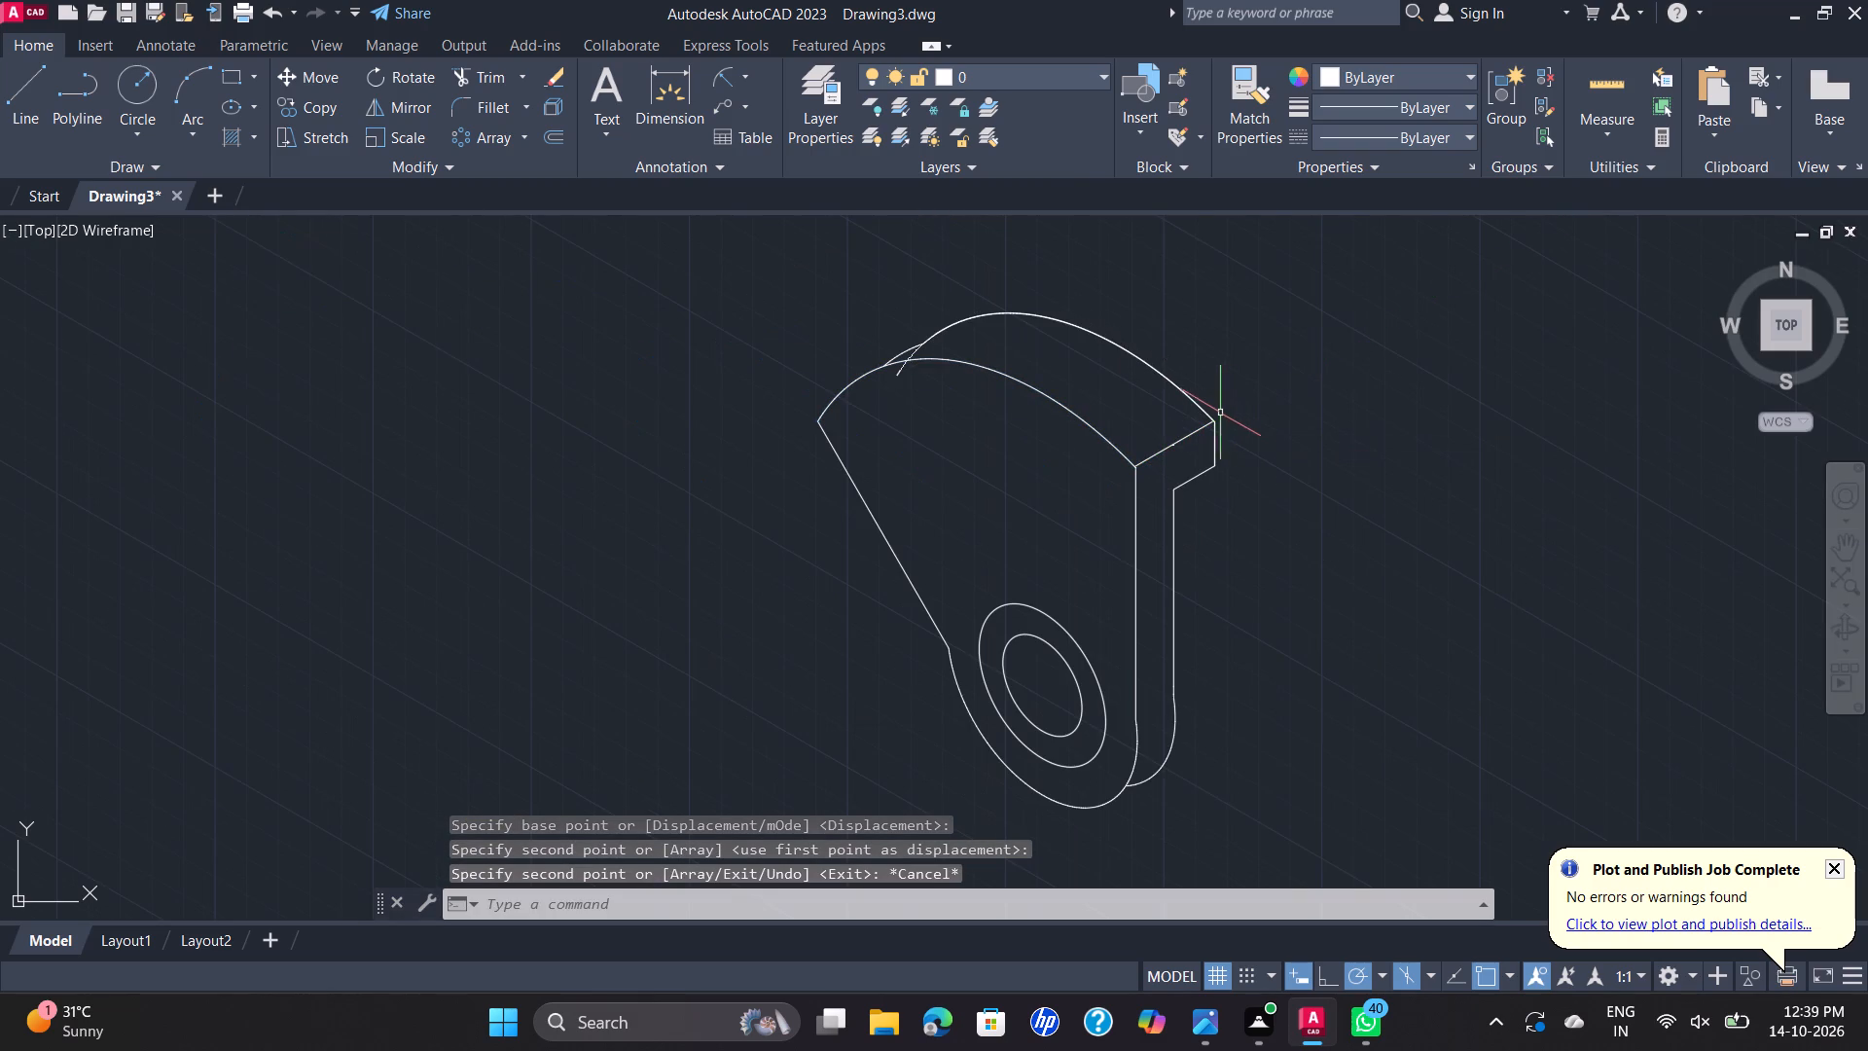
# Delete the short leftover spline piece between the front and rear top arcs at the rear arc's far end.
pyautogui.click(894, 359)
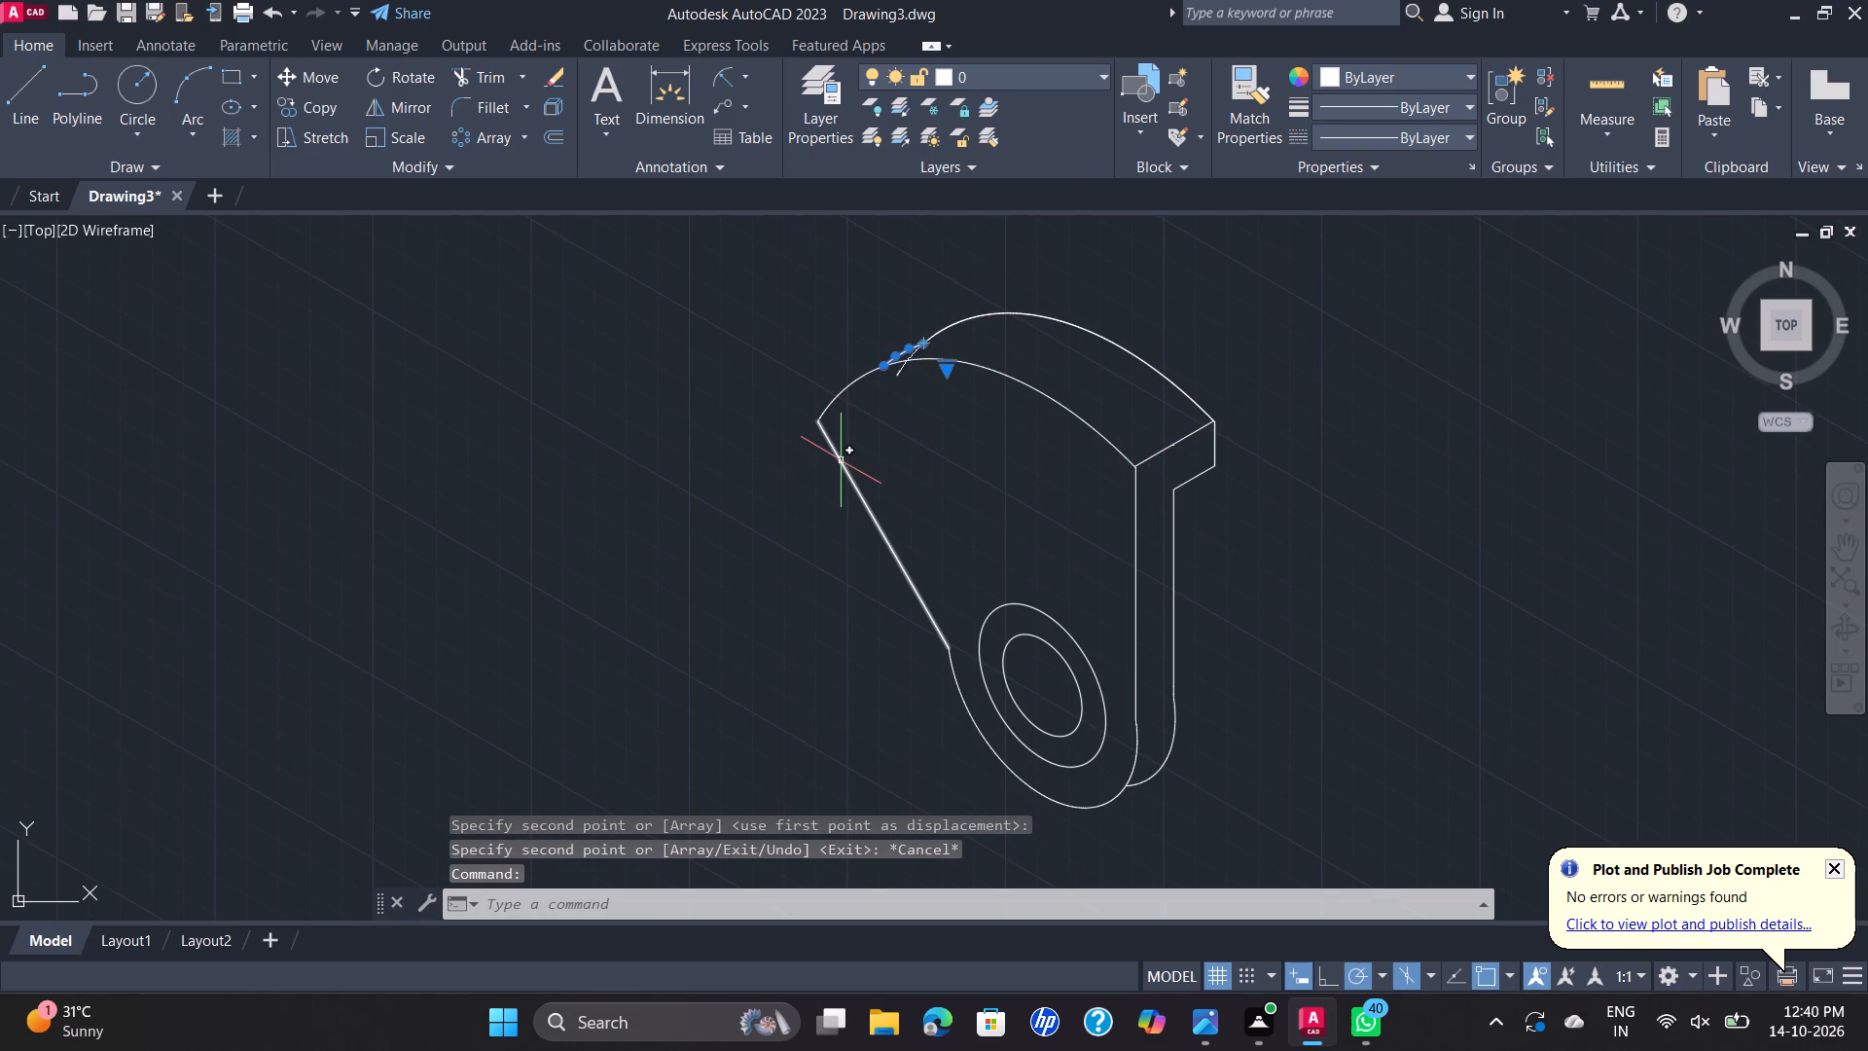
pyautogui.press('Delete')
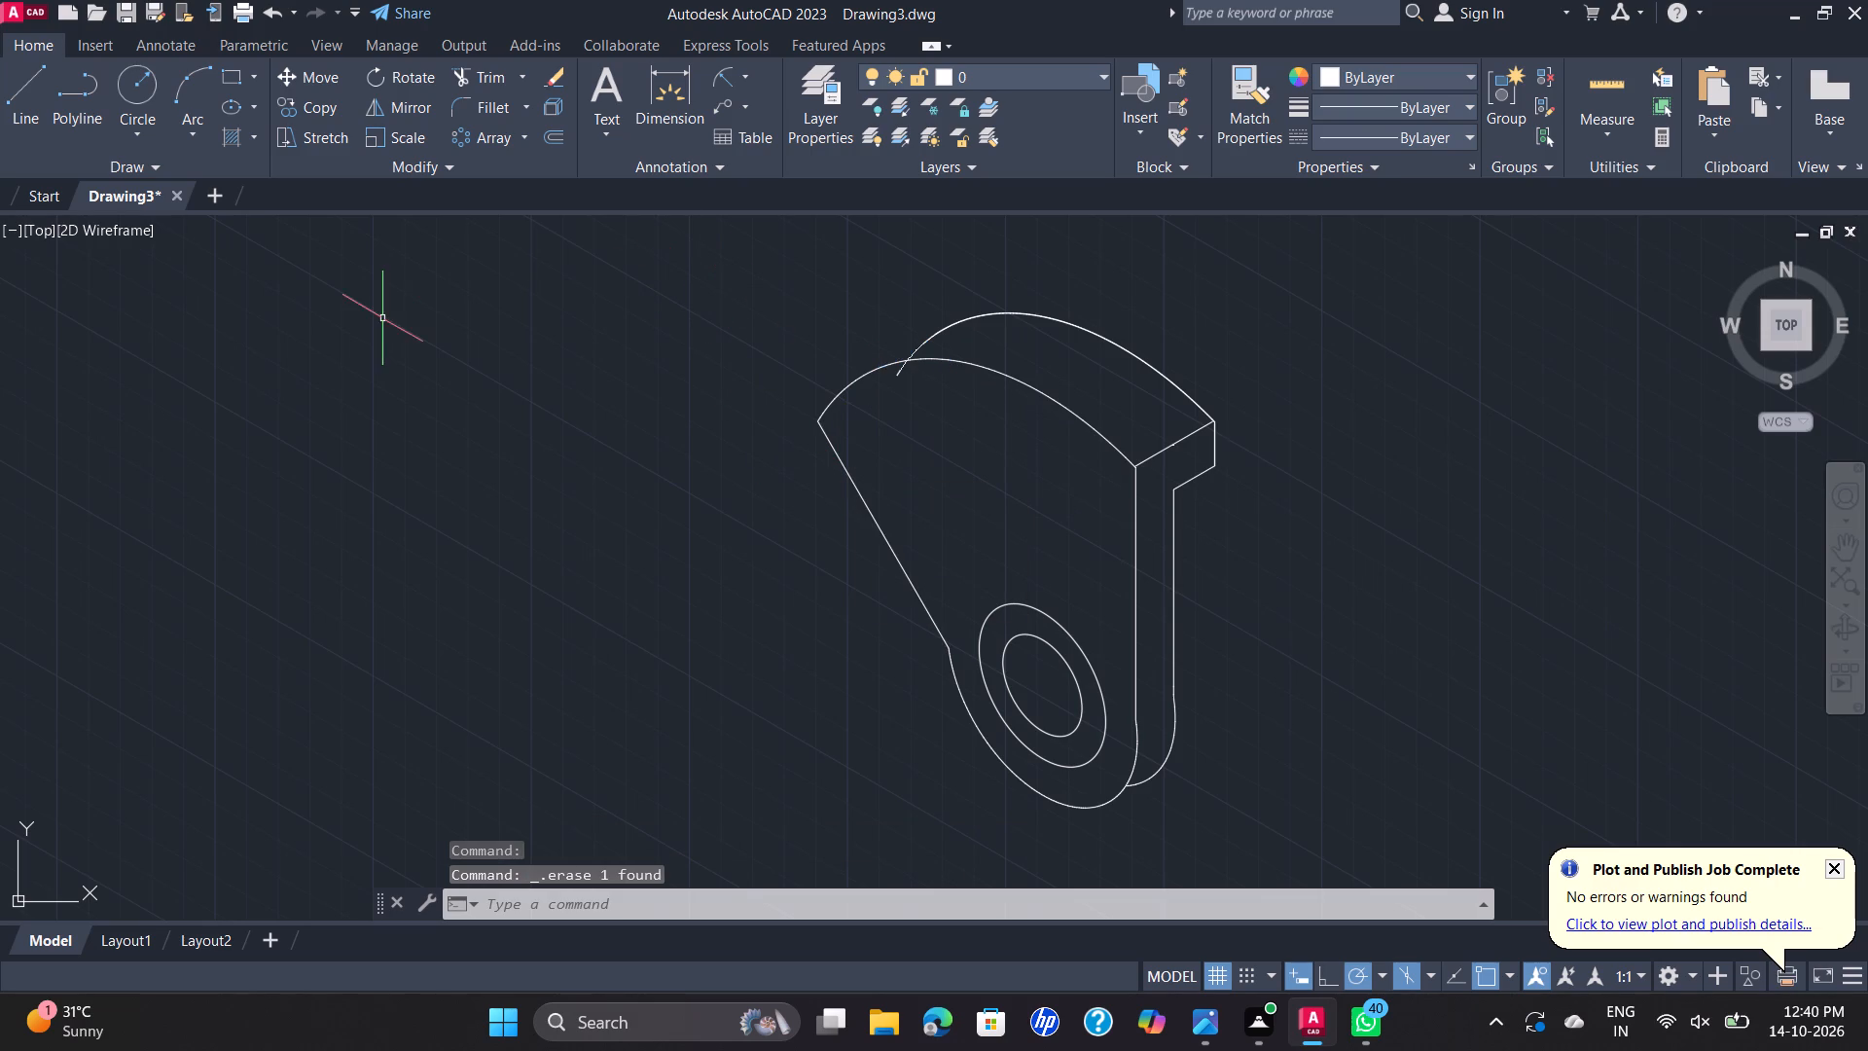
pyautogui.press('0')
pyautogui.press('Escape')
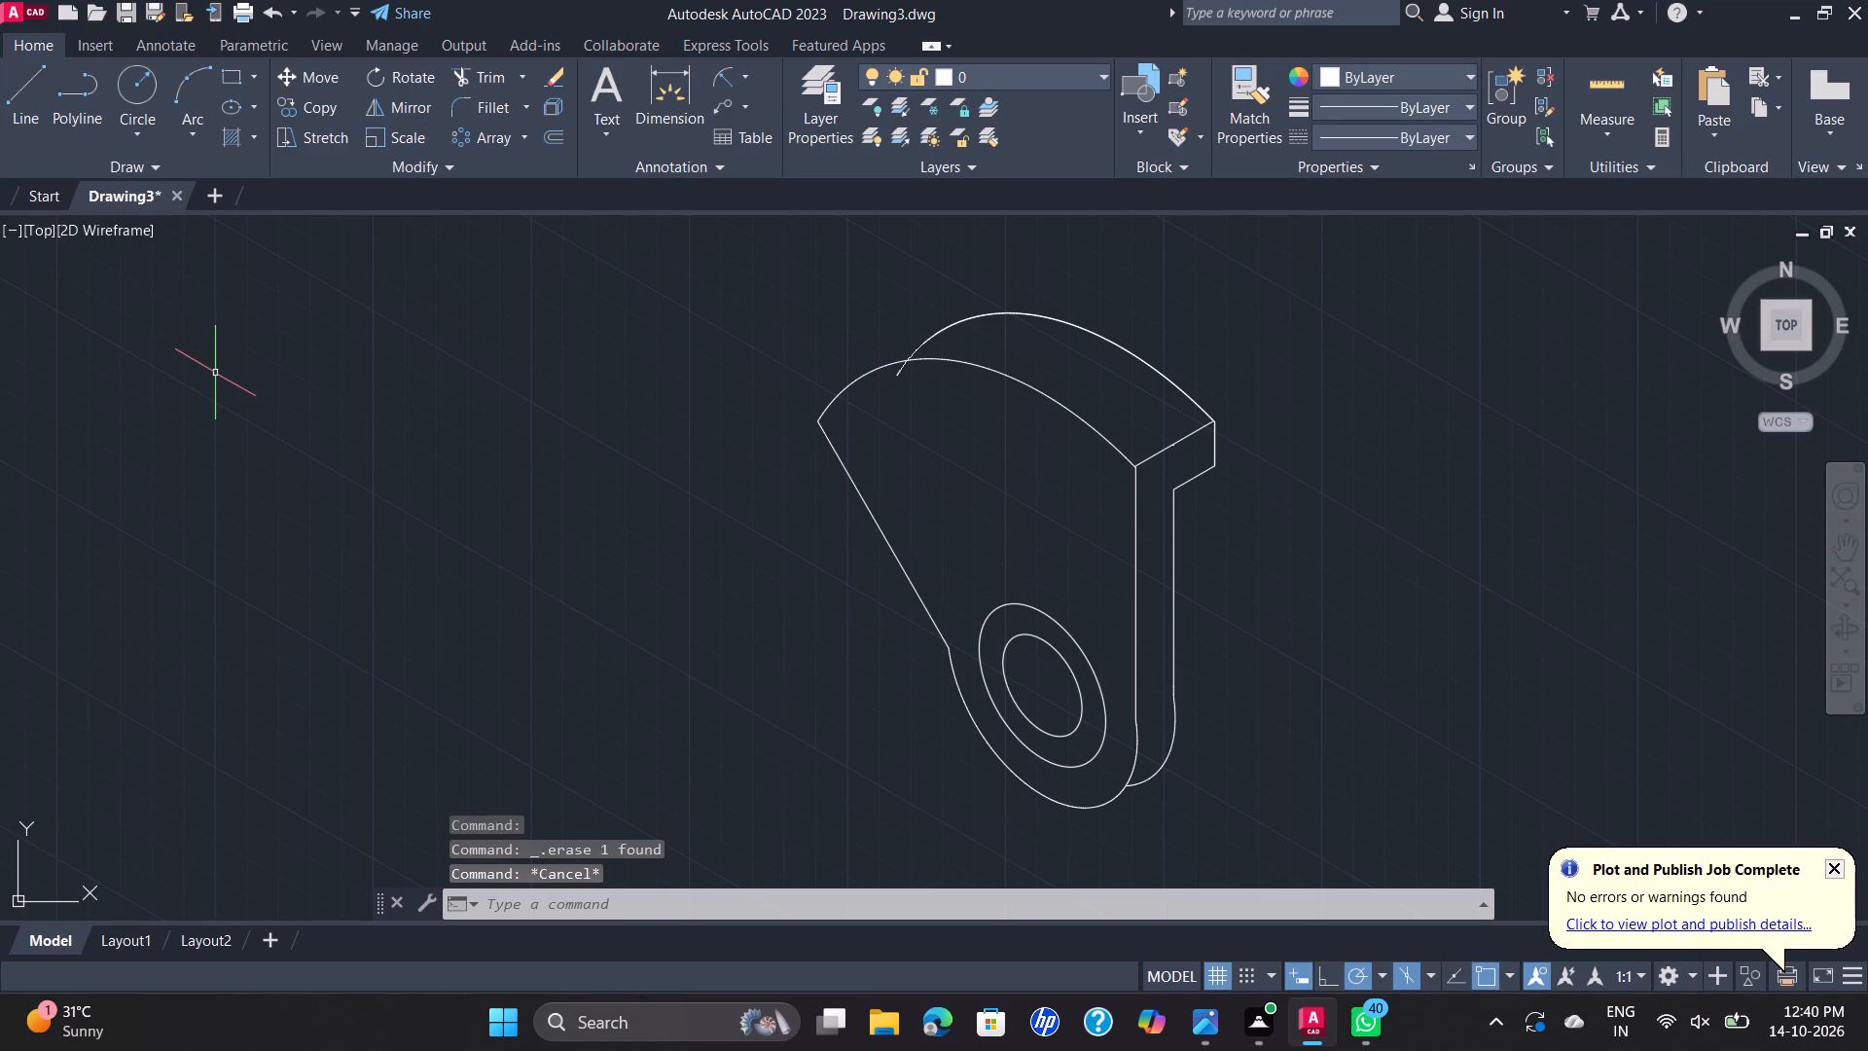
# Trim the end of the copied rear arc that extends below the front arc.
pyautogui.write('TR')
pyautogui.press('Return')
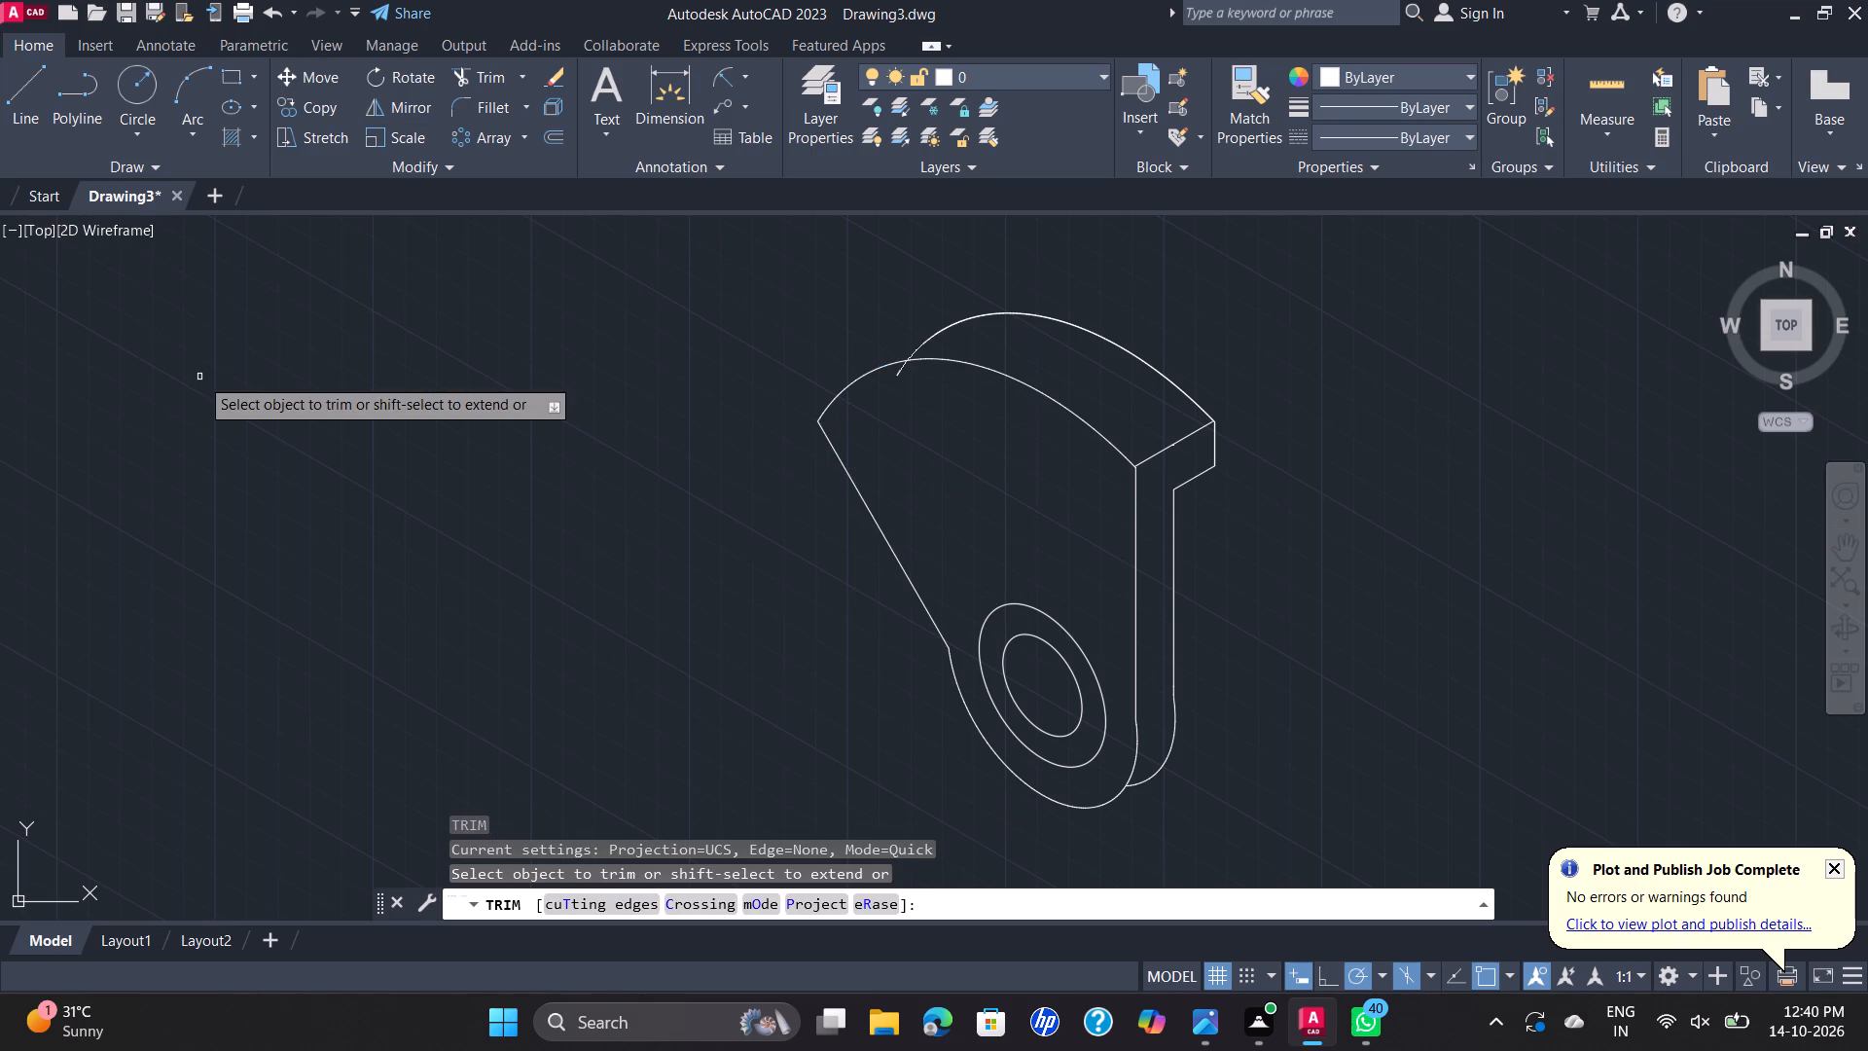
pyautogui.scroll(4, 921, 372)
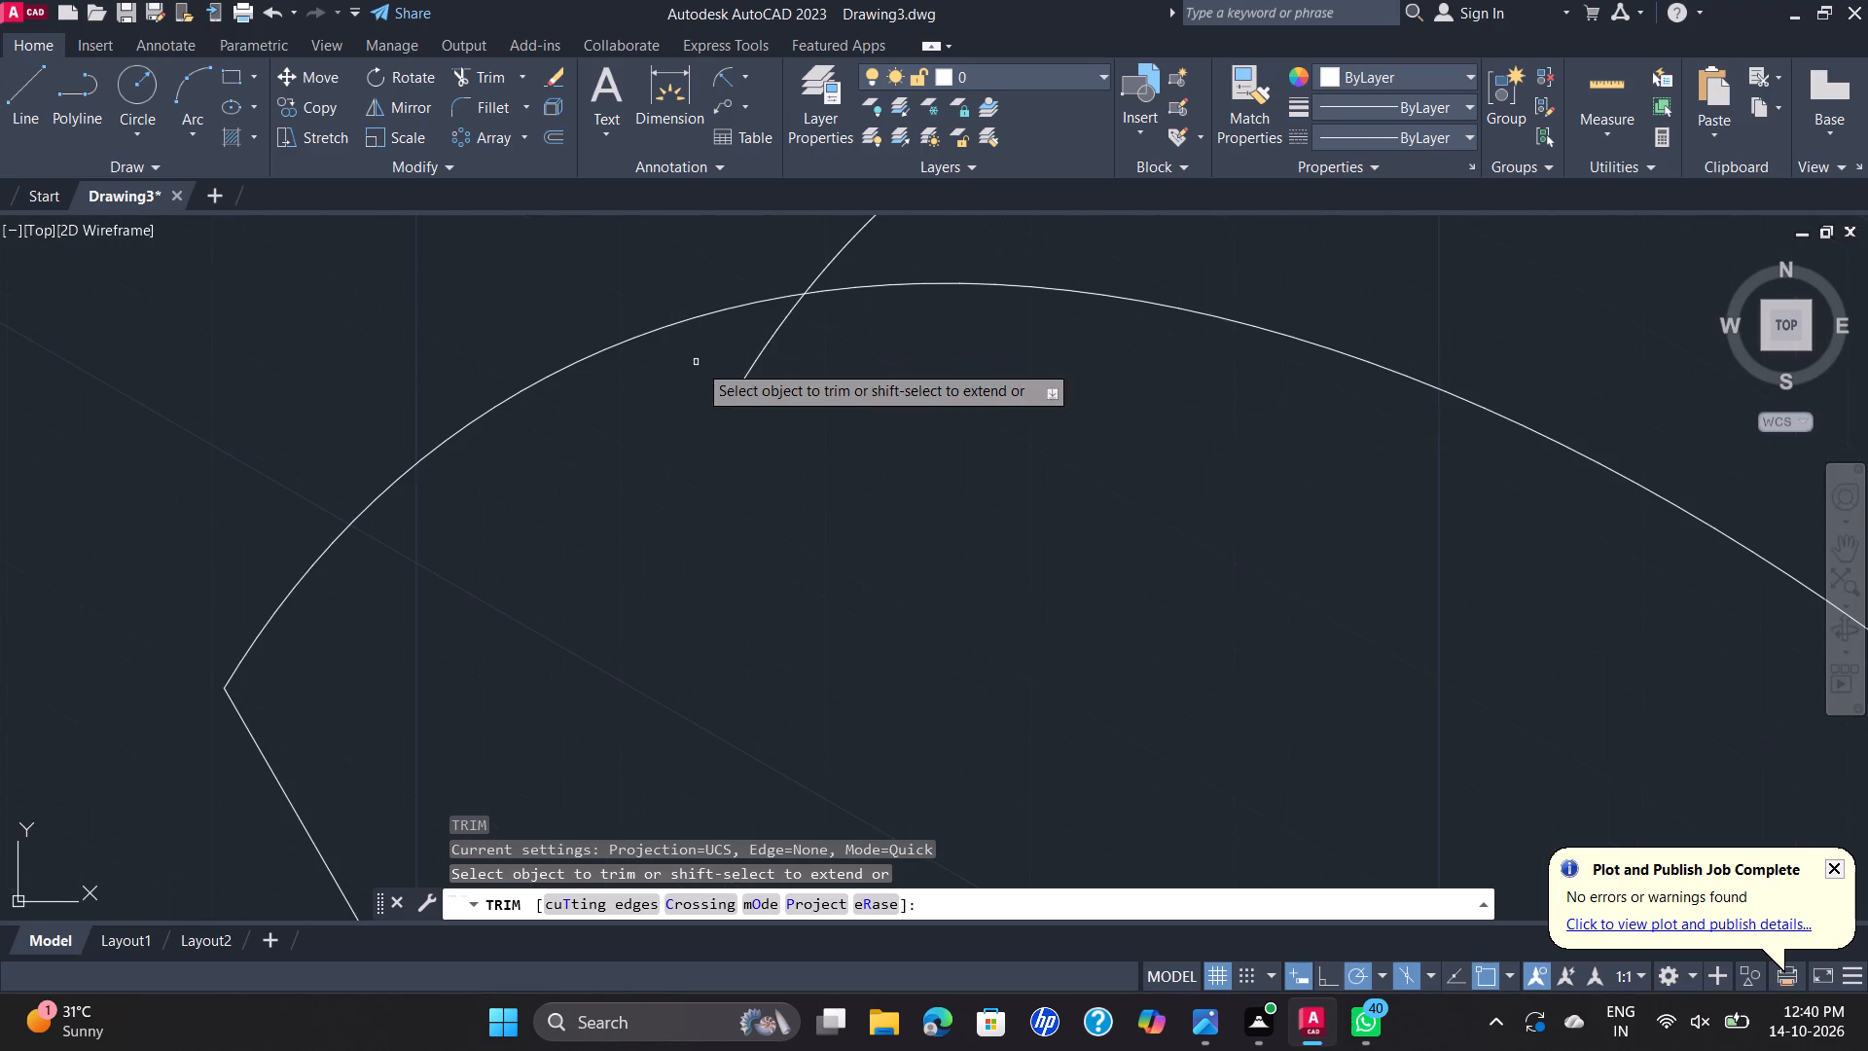
pyautogui.click(760, 366)
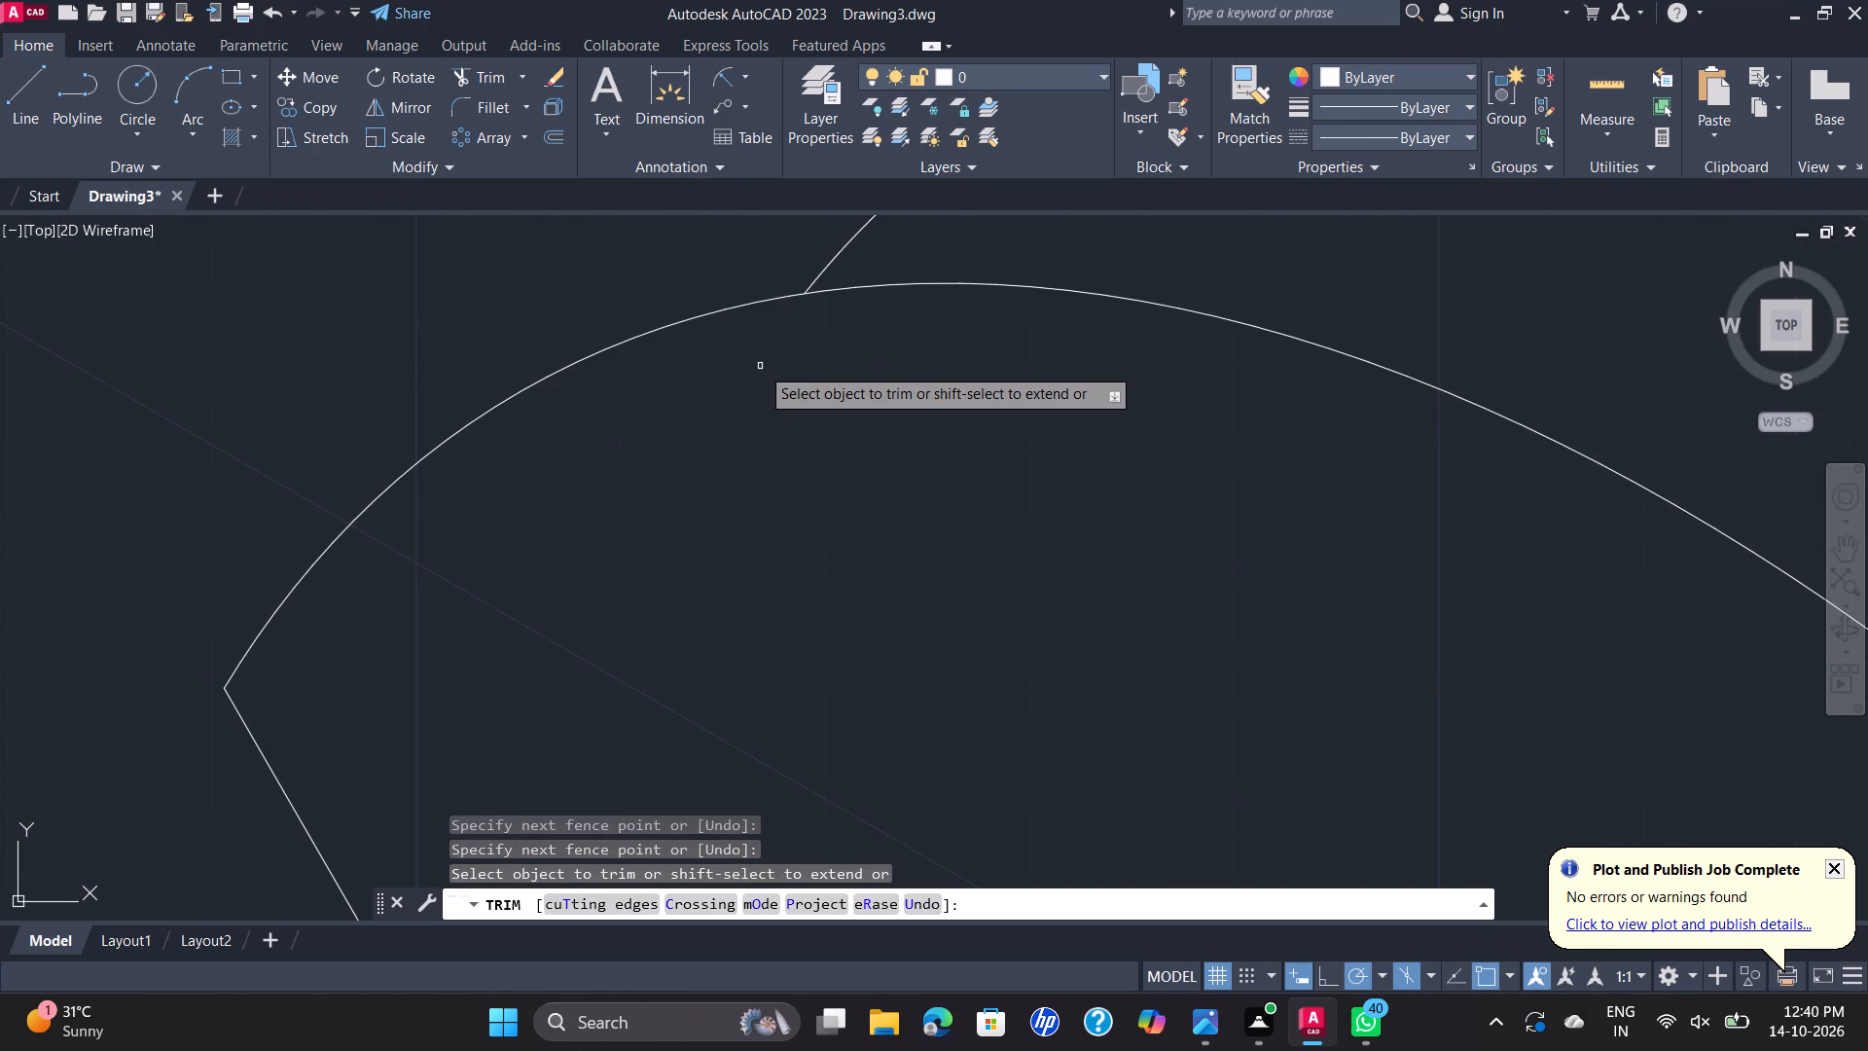
pyautogui.scroll(-5, 808, 366)
pyautogui.press('Escape')
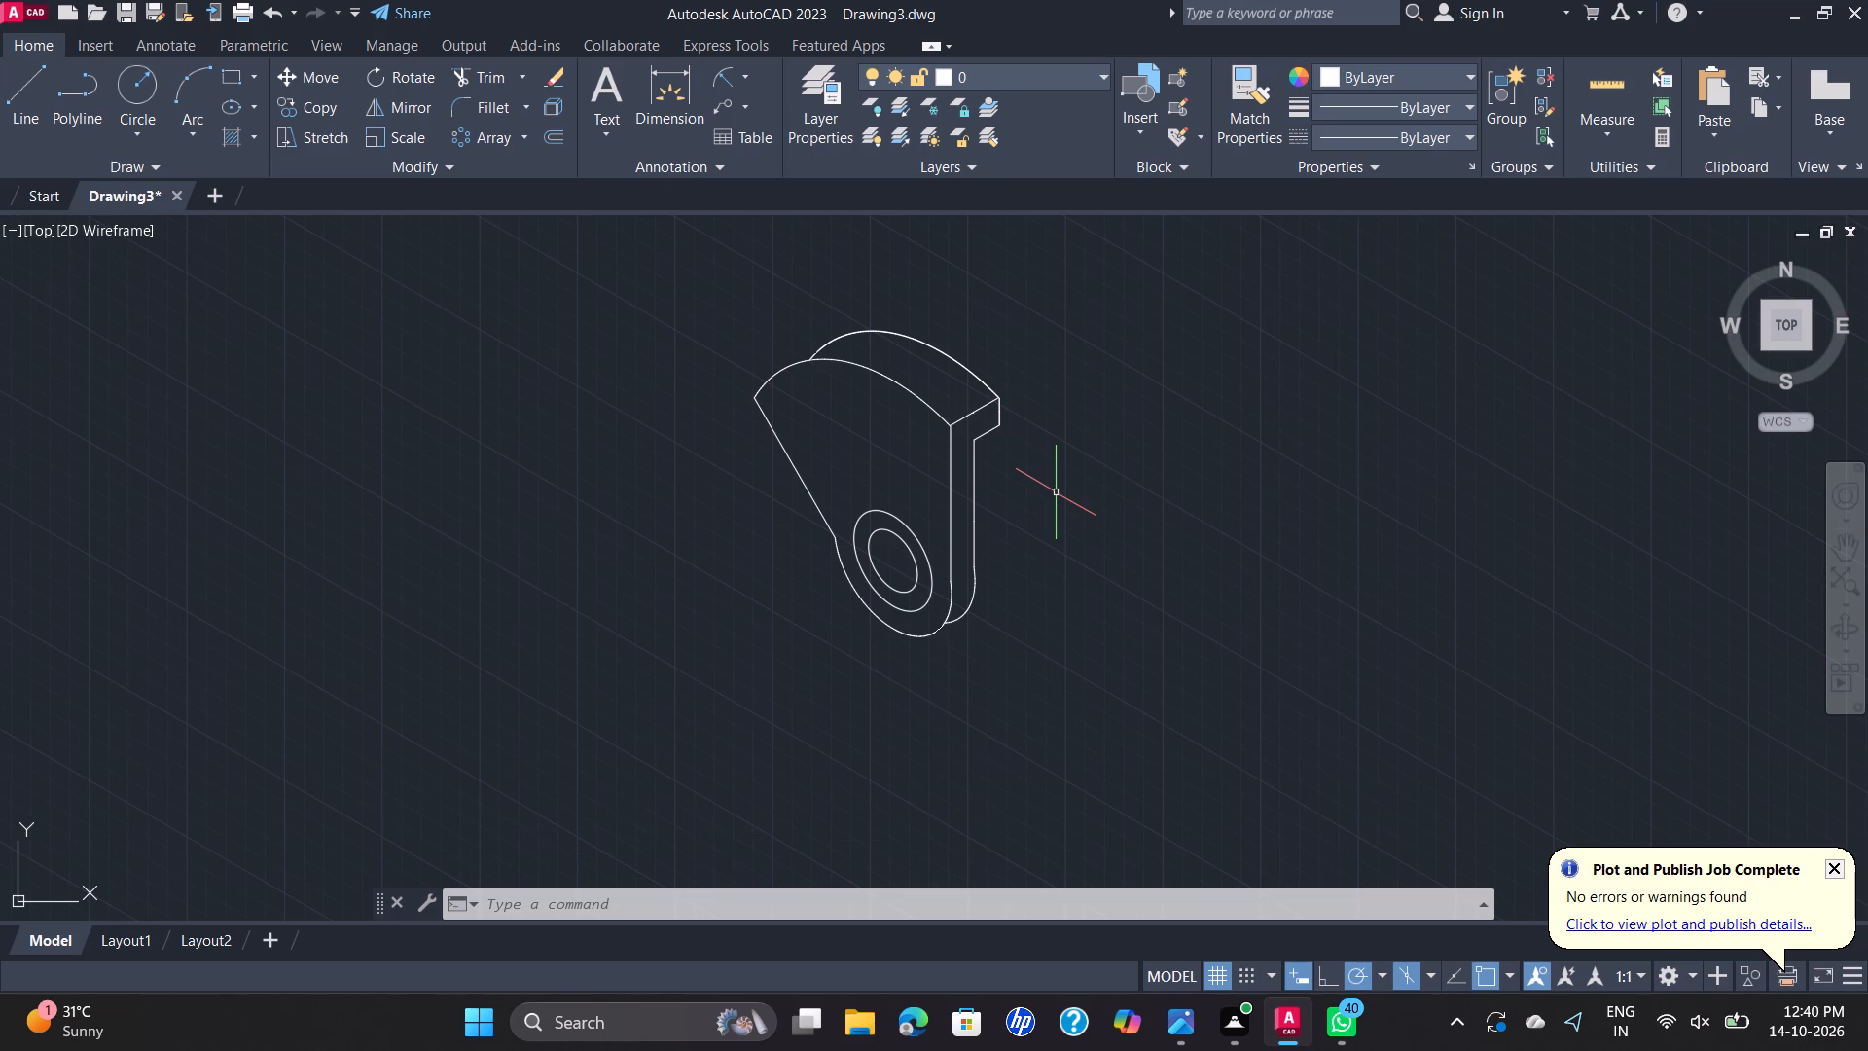
# Draw a 24-unit line at 210° from the centre of the concentric ellipses, projecting forward of the front face.
pyautogui.scroll(1, 1075, 296)
pyautogui.scroll(-1, 964, 523)
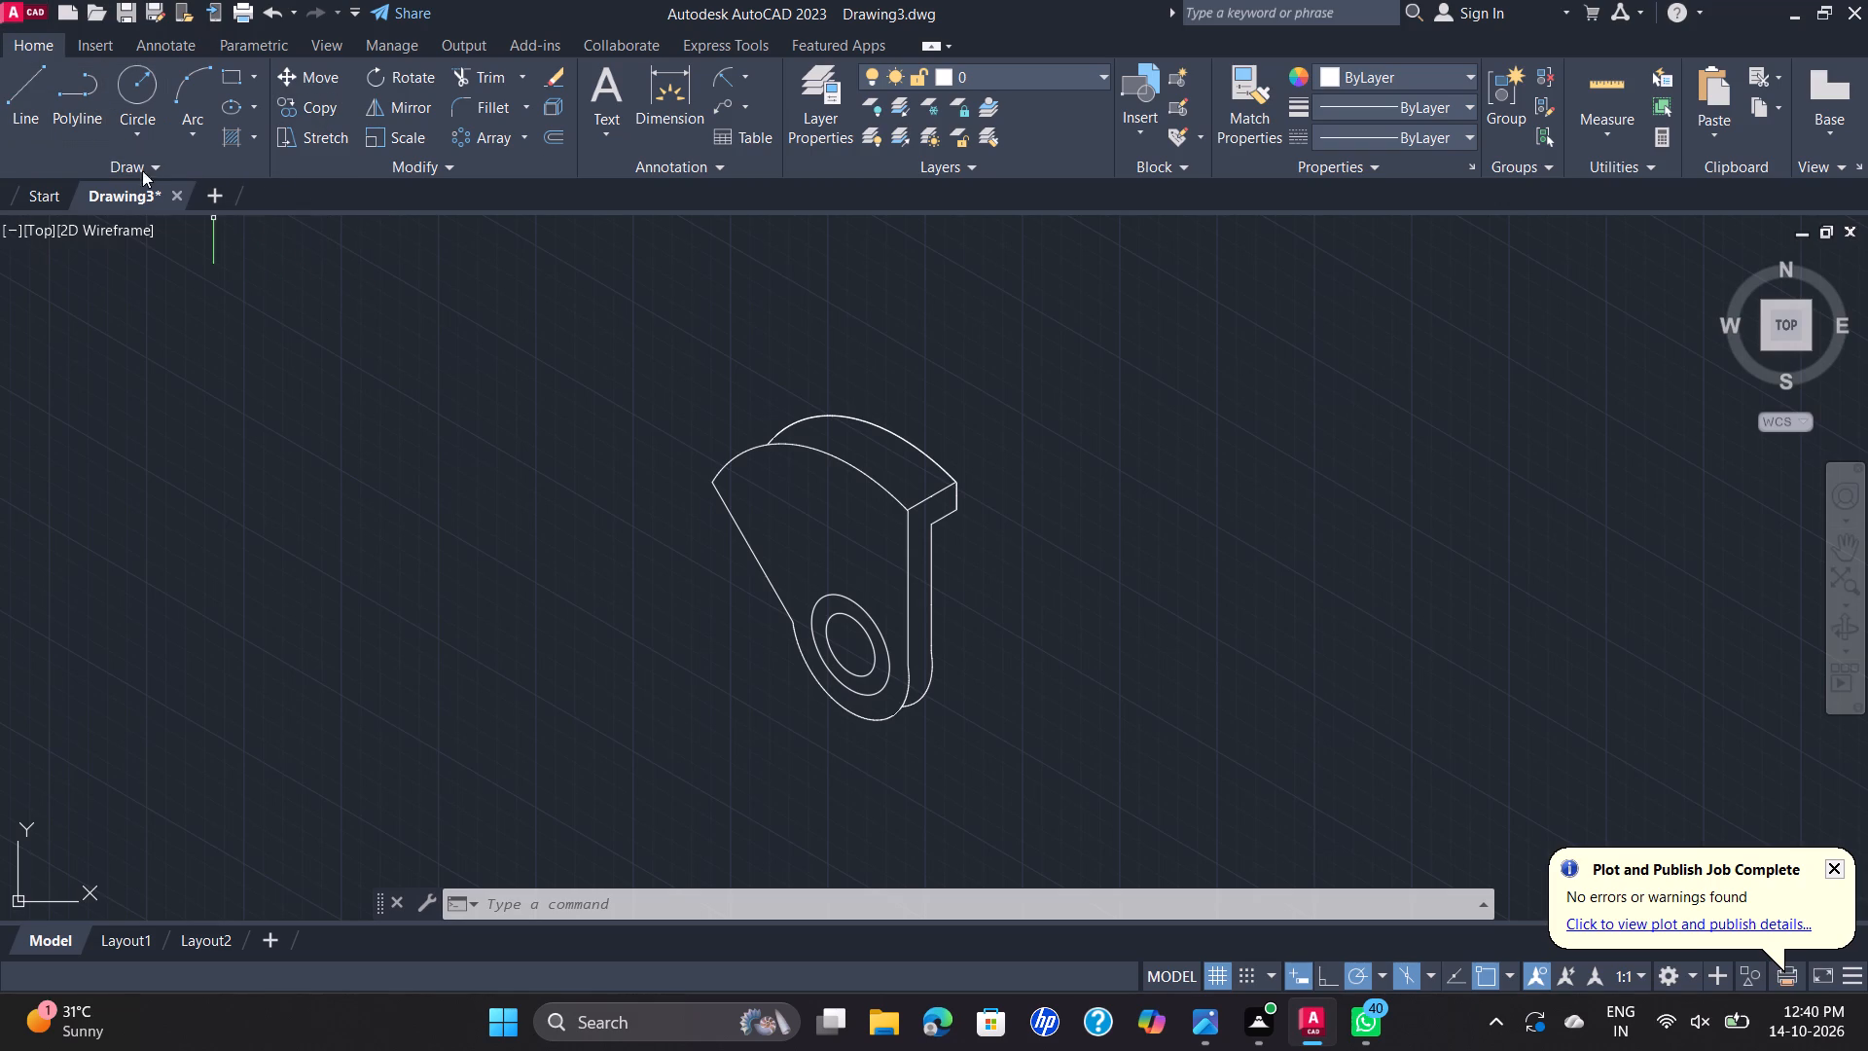
pyautogui.click(22, 78)
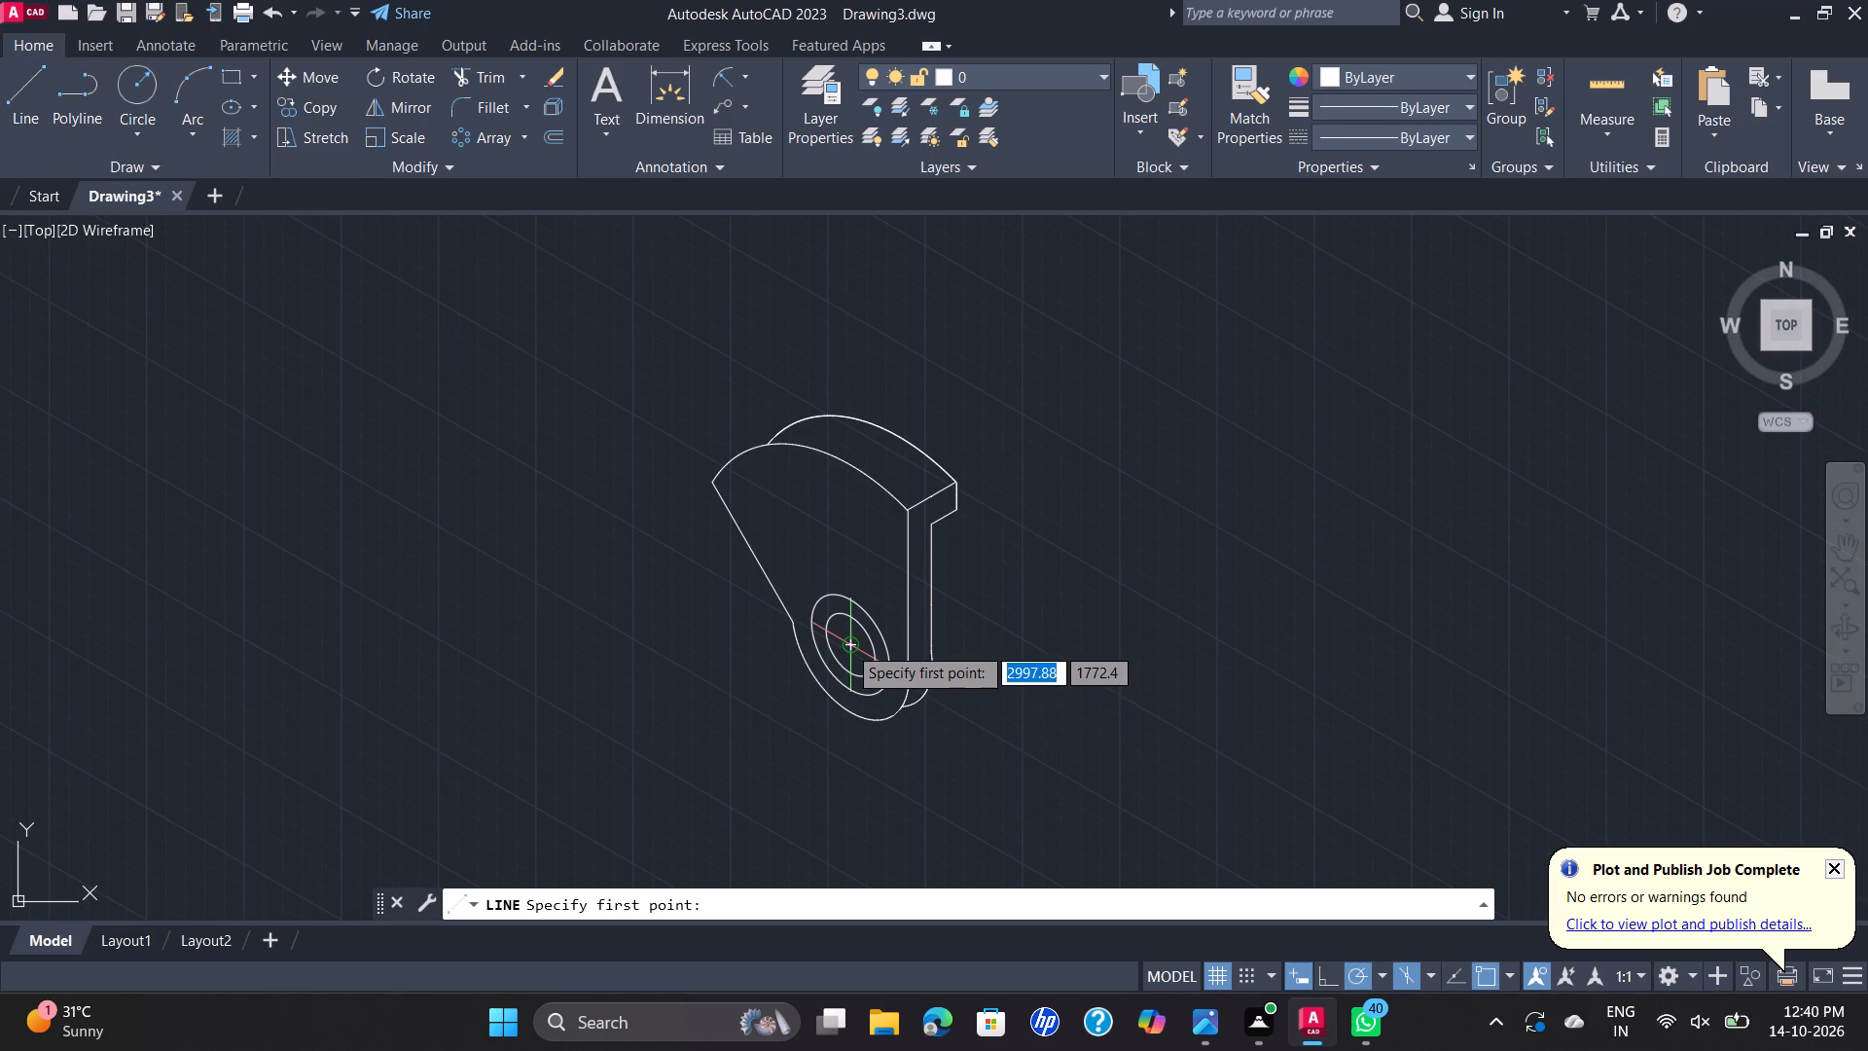
pyautogui.click(847, 645)
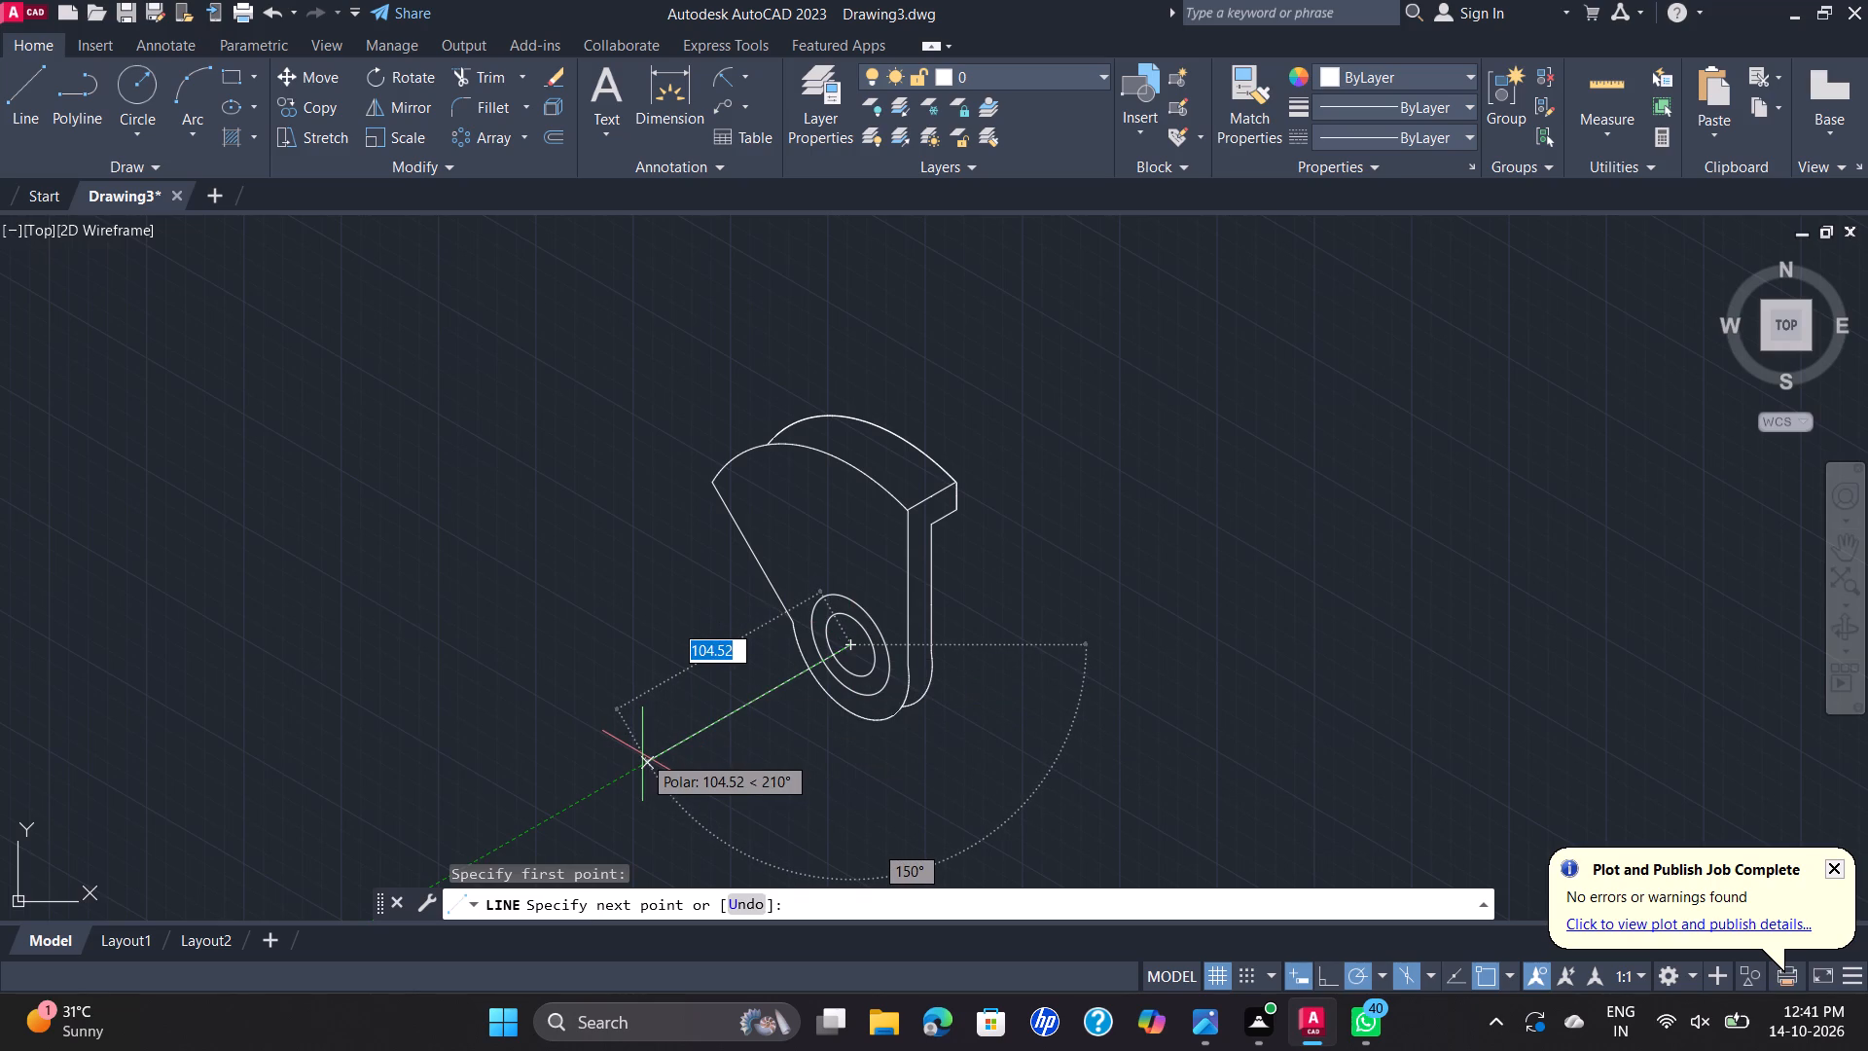
pyautogui.write('24')
pyautogui.press('Return')
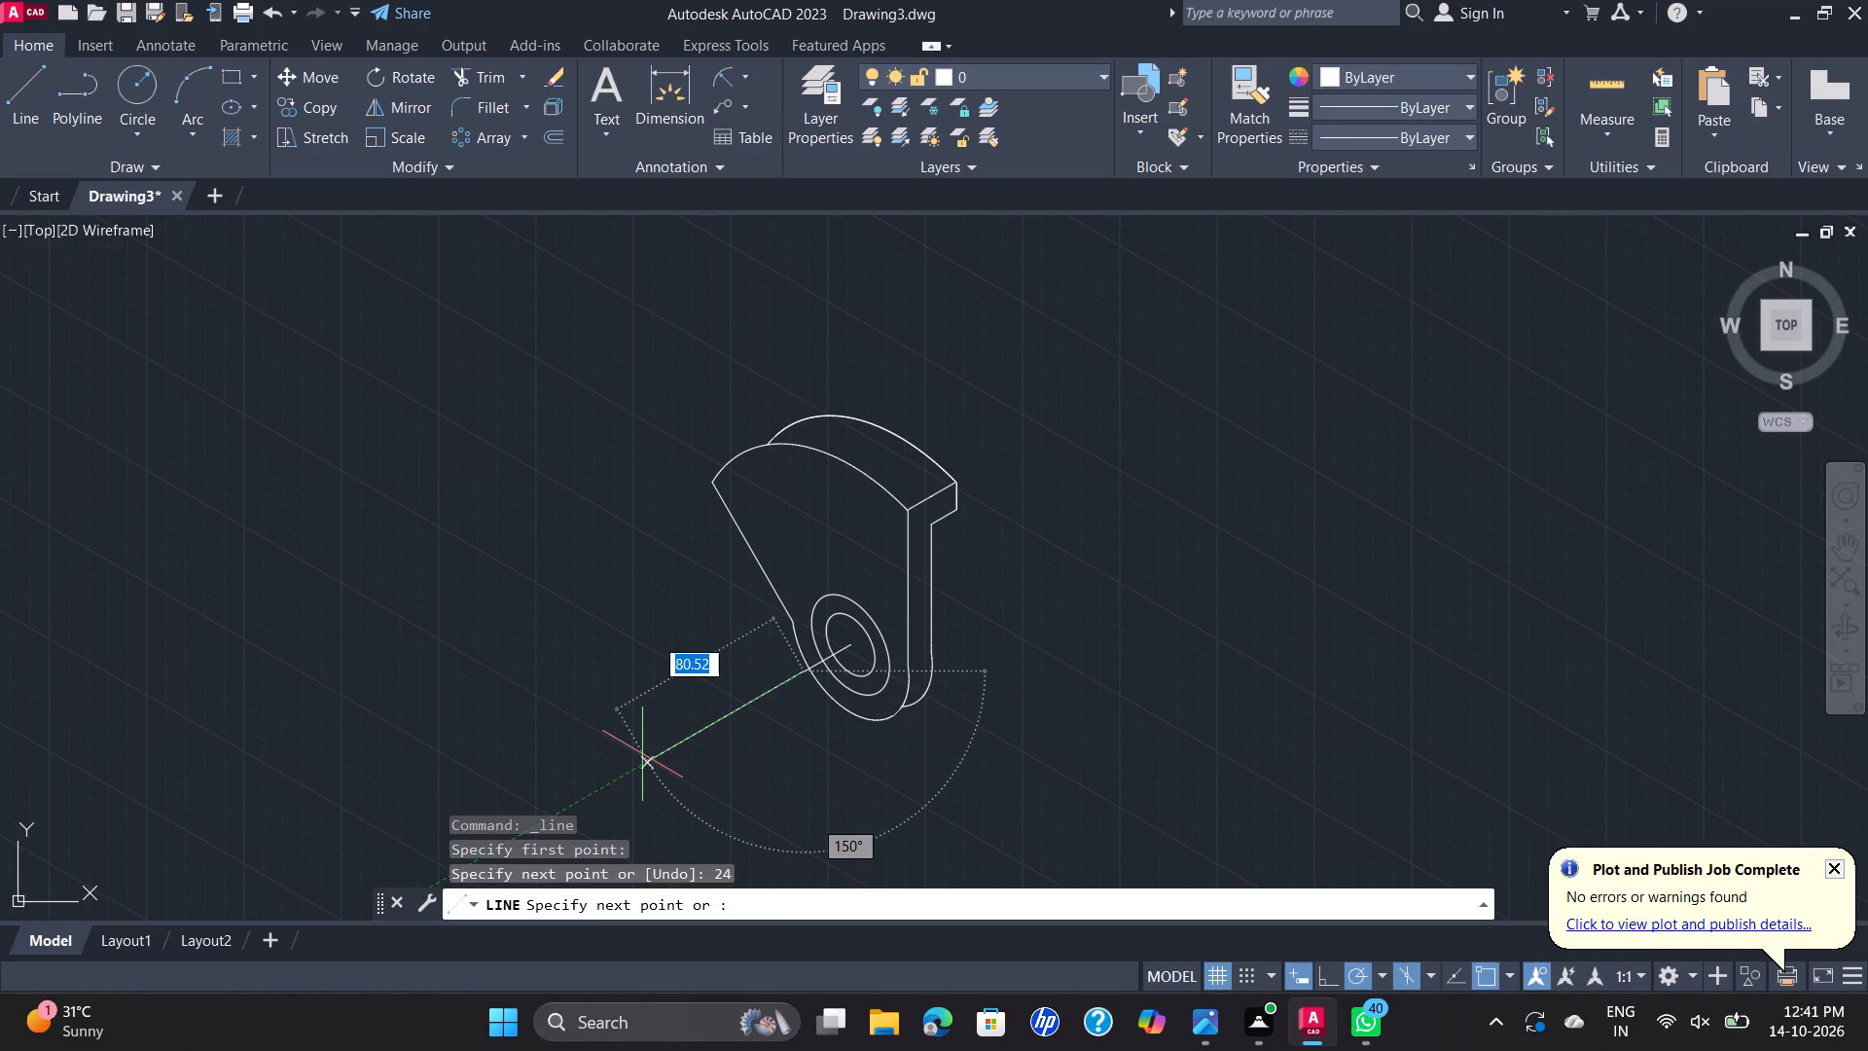
pyautogui.press('Escape')
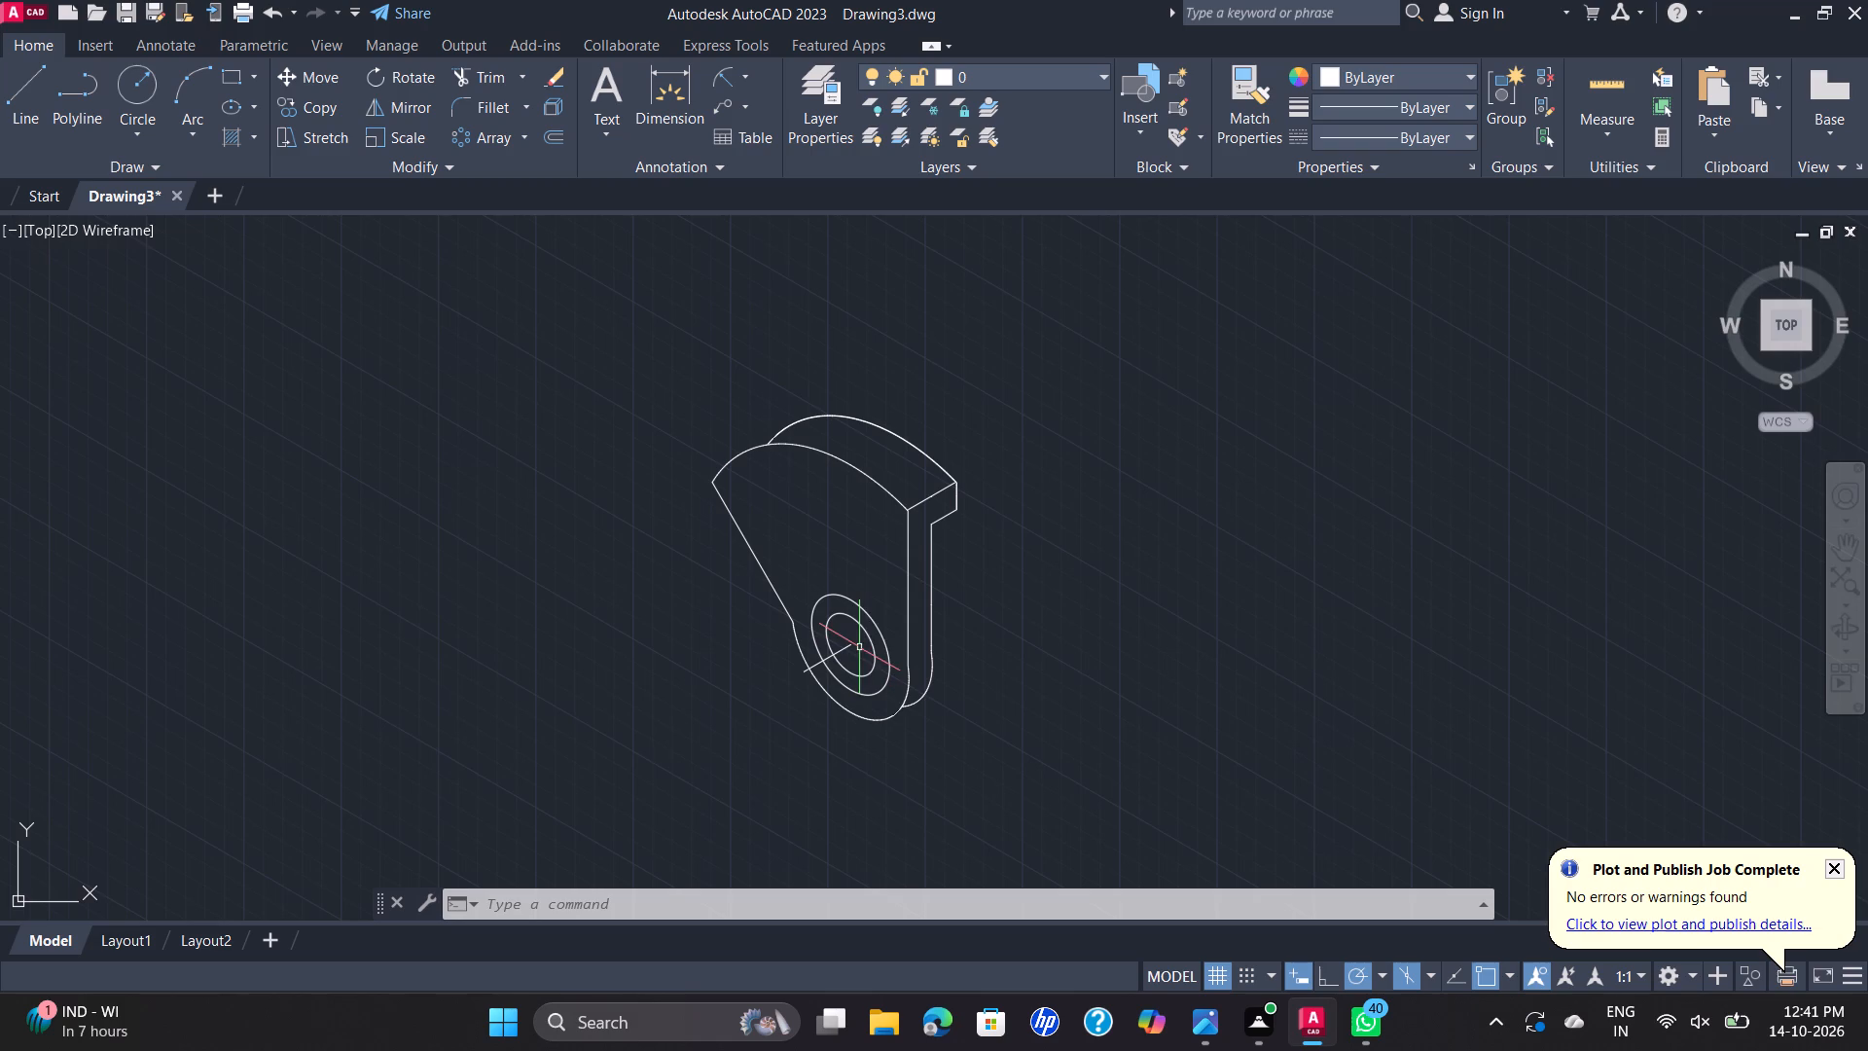
# Copy the outer ellipse from its centre to the free end of the 24-unit line.
pyautogui.scroll(2, 840, 598)
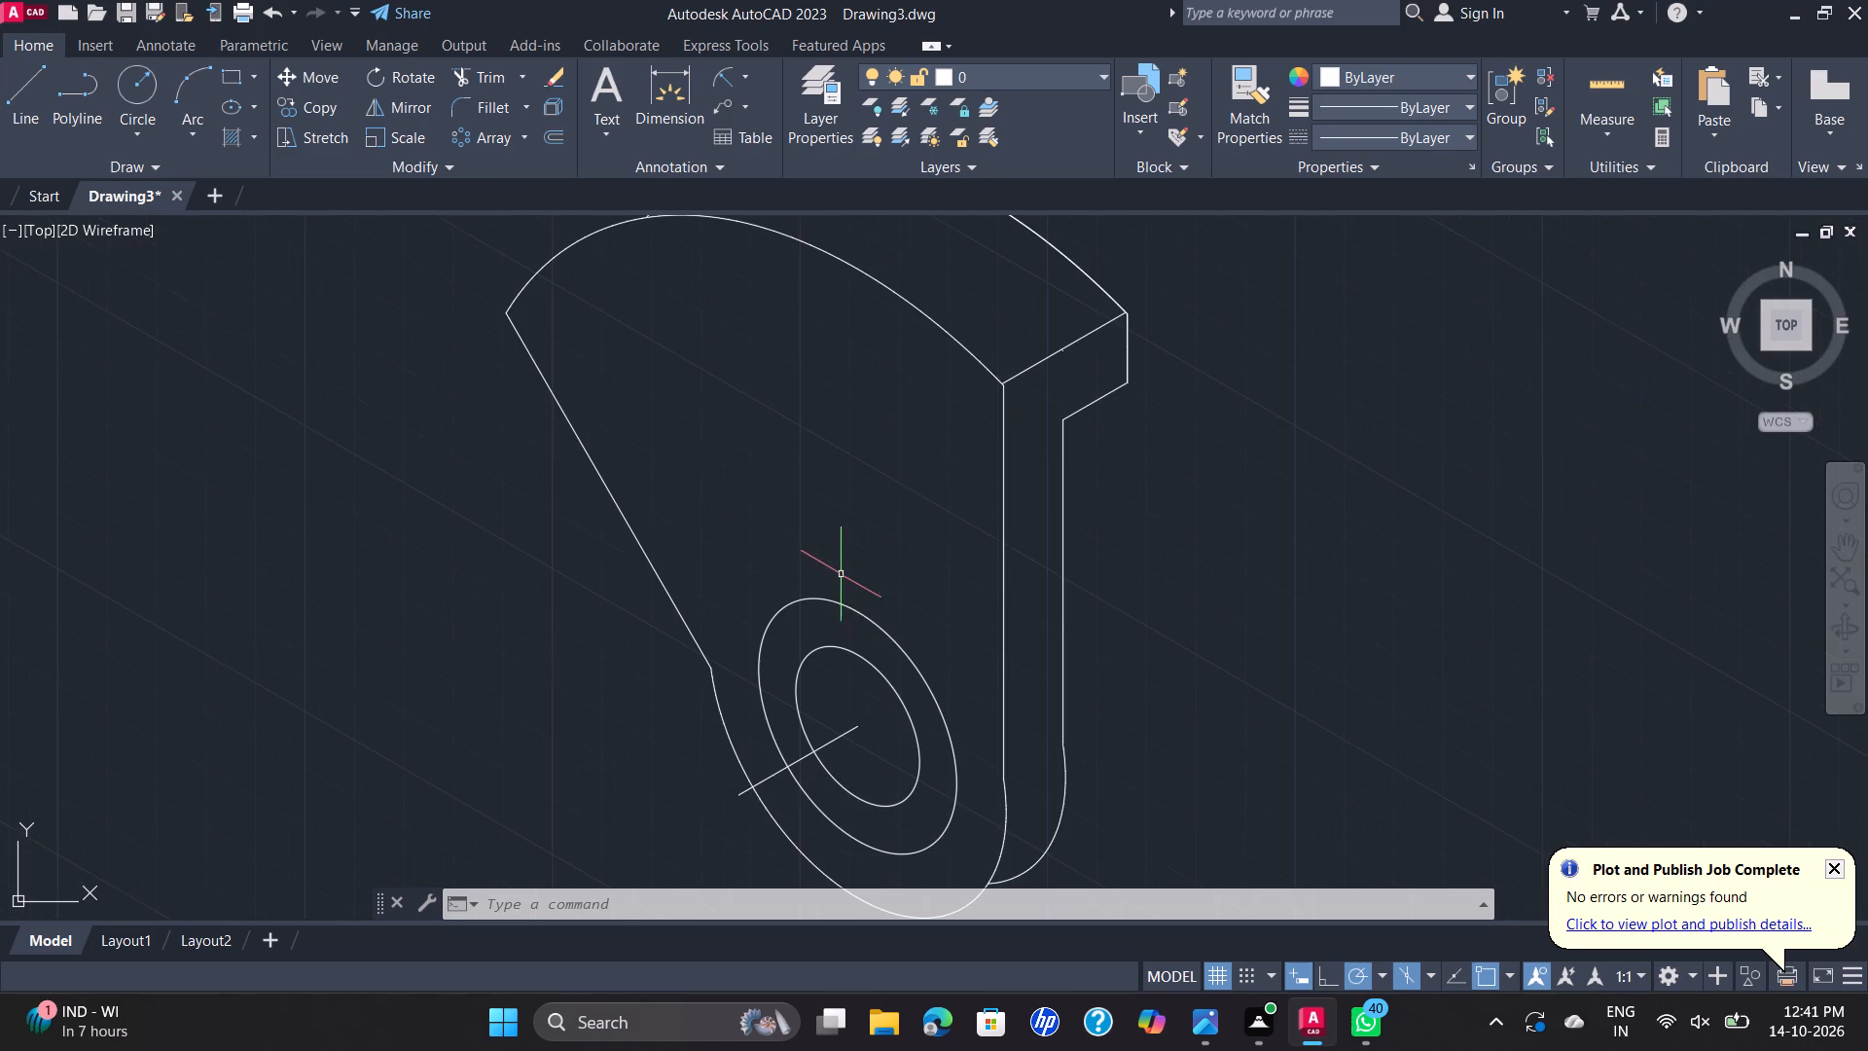
pyautogui.scroll(-1, 866, 562)
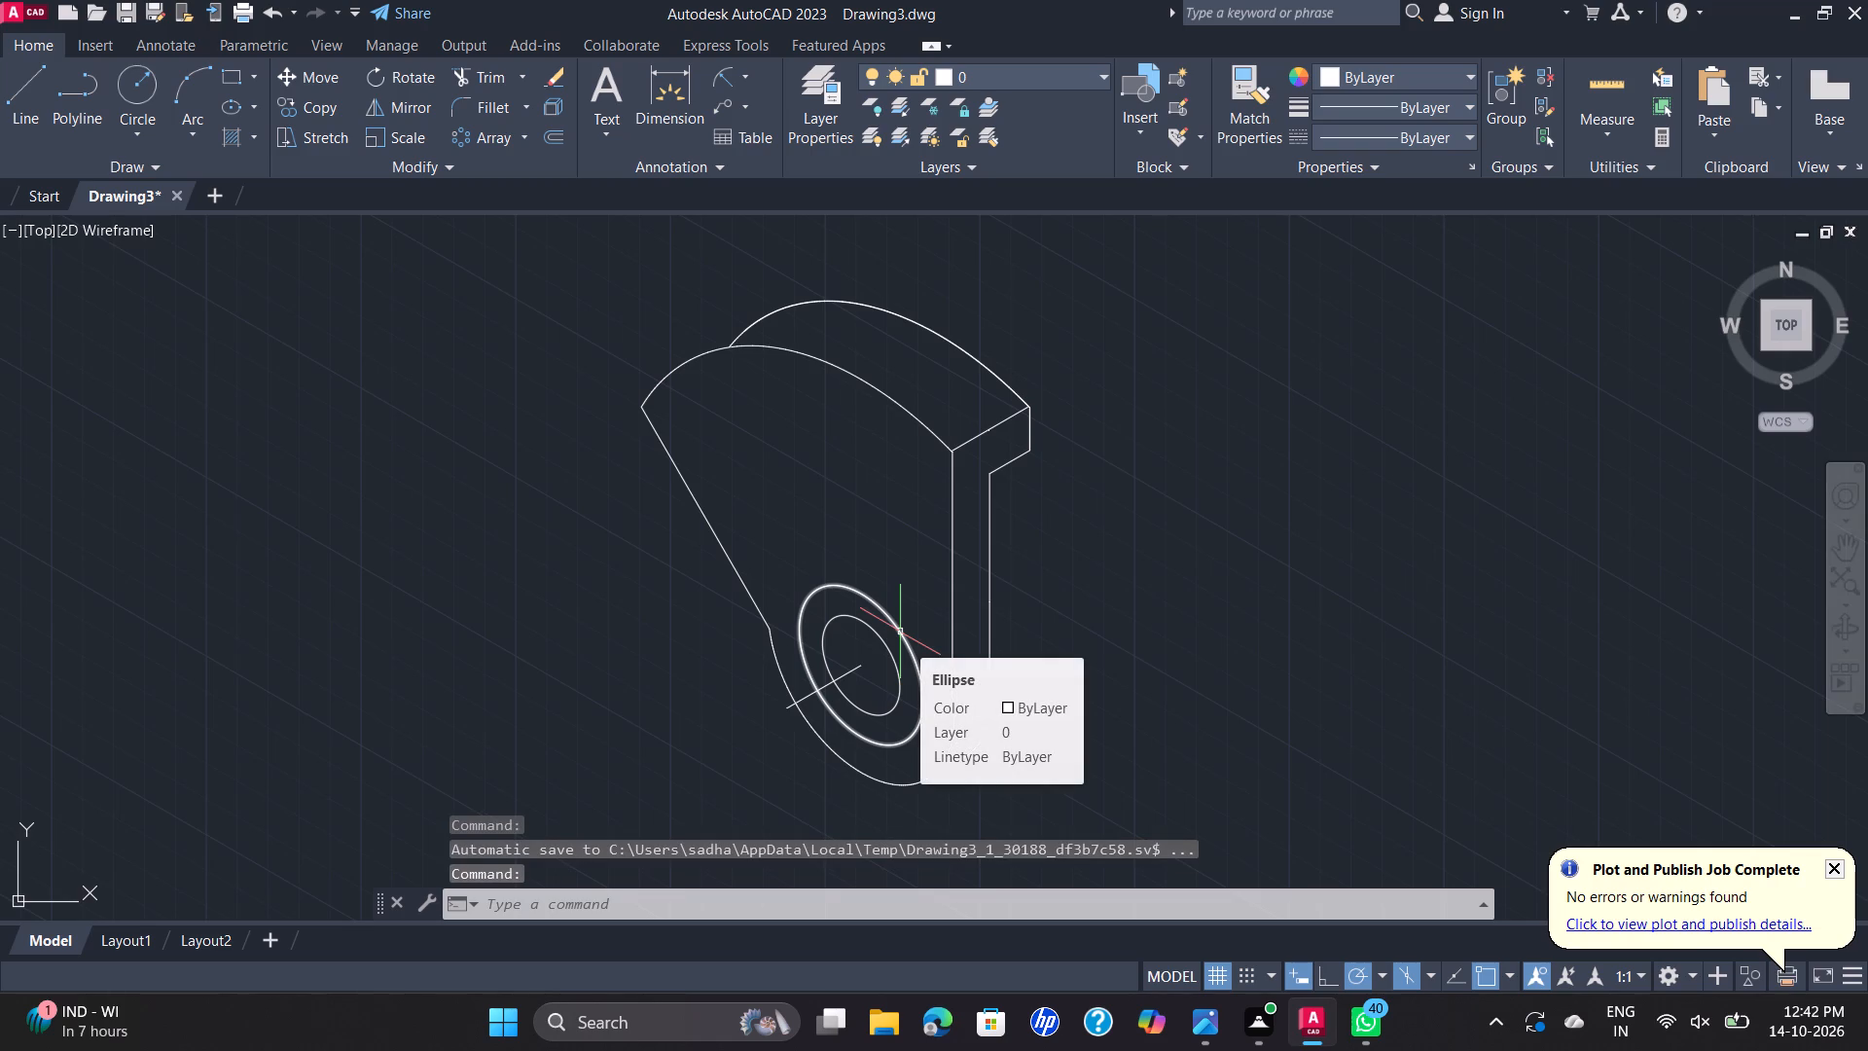
pyautogui.click(900, 632)
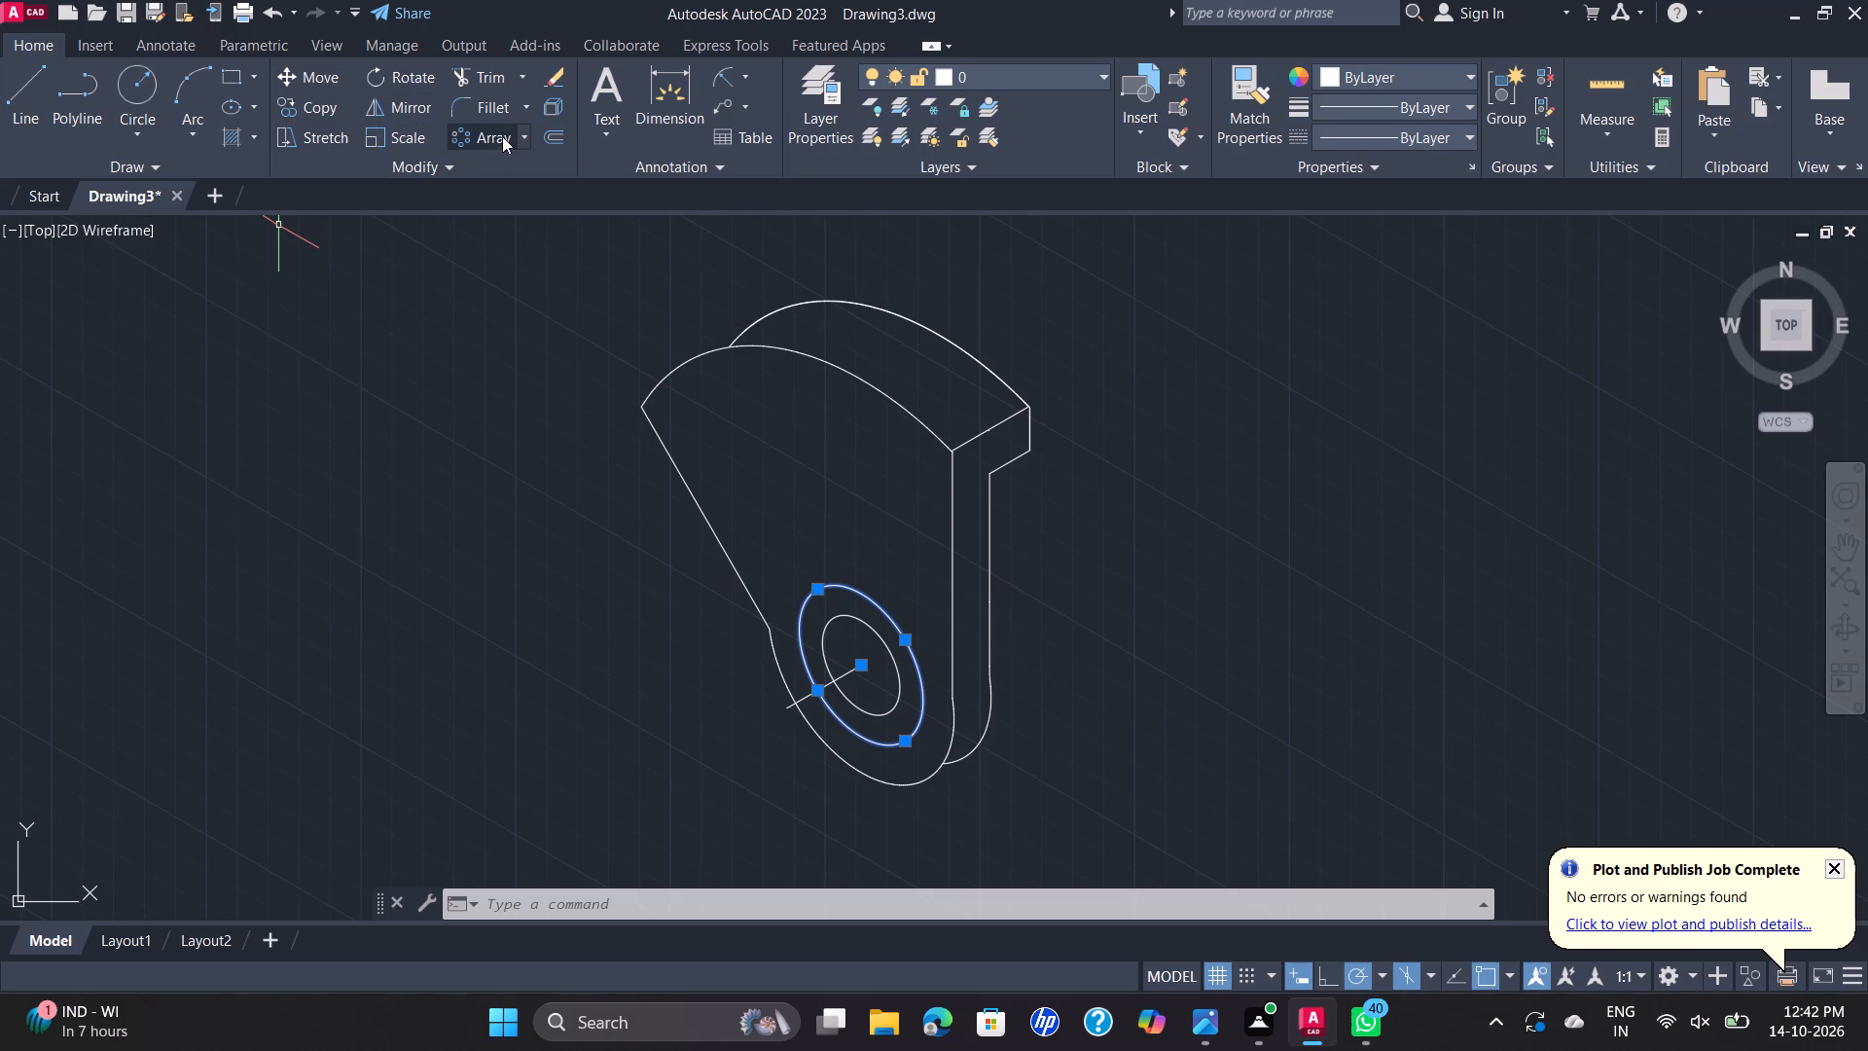
pyautogui.click(308, 110)
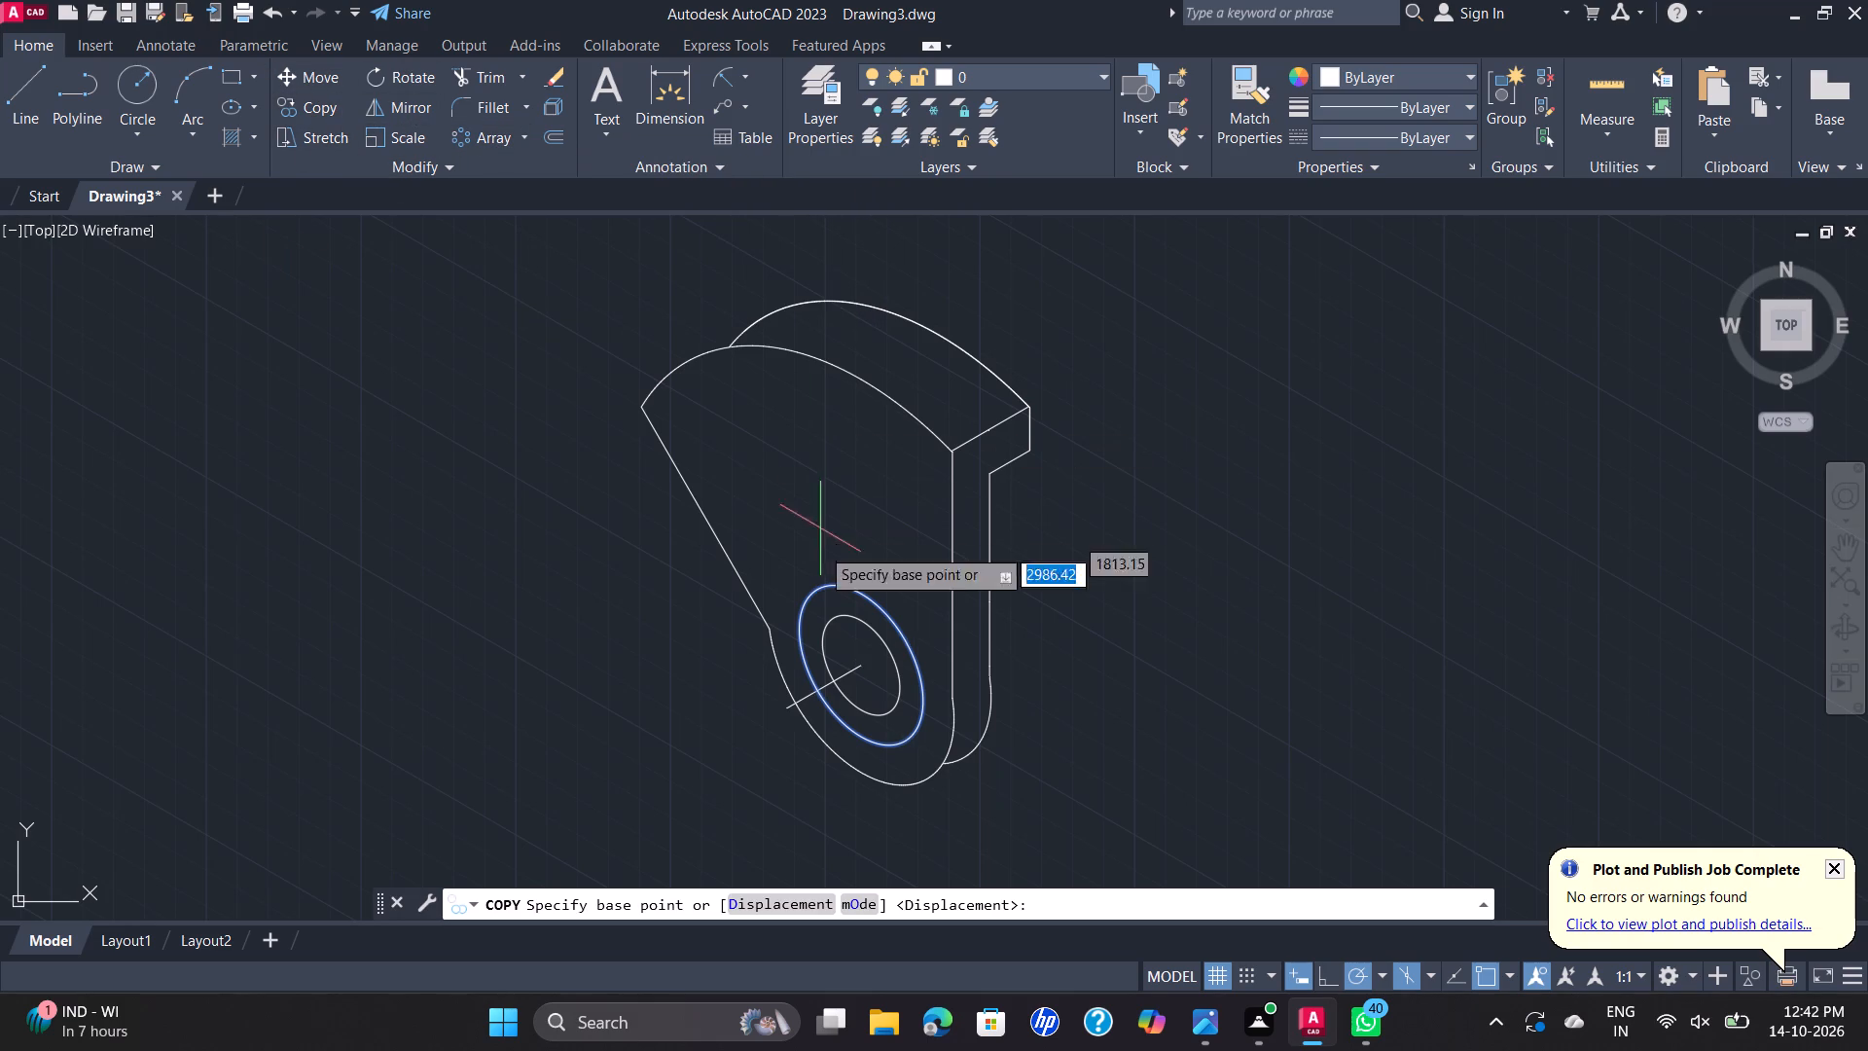
pyautogui.click(859, 667)
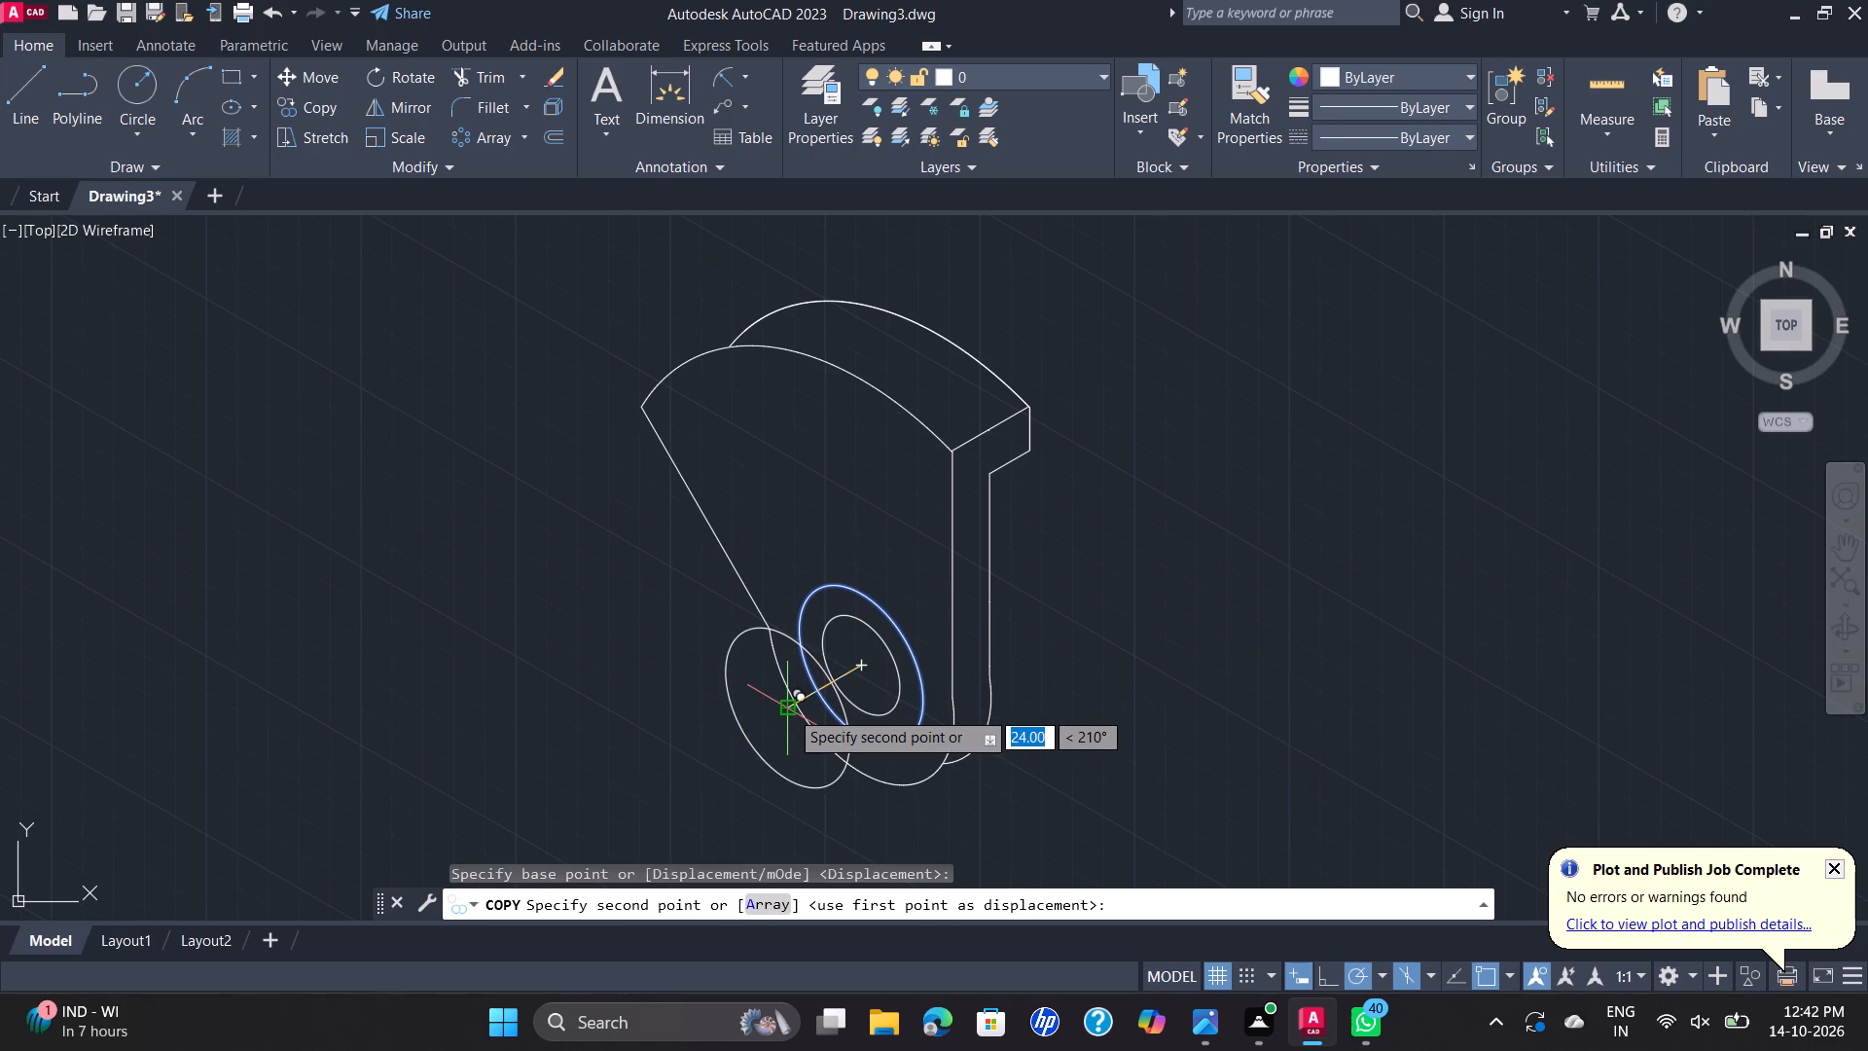
pyautogui.click(789, 709)
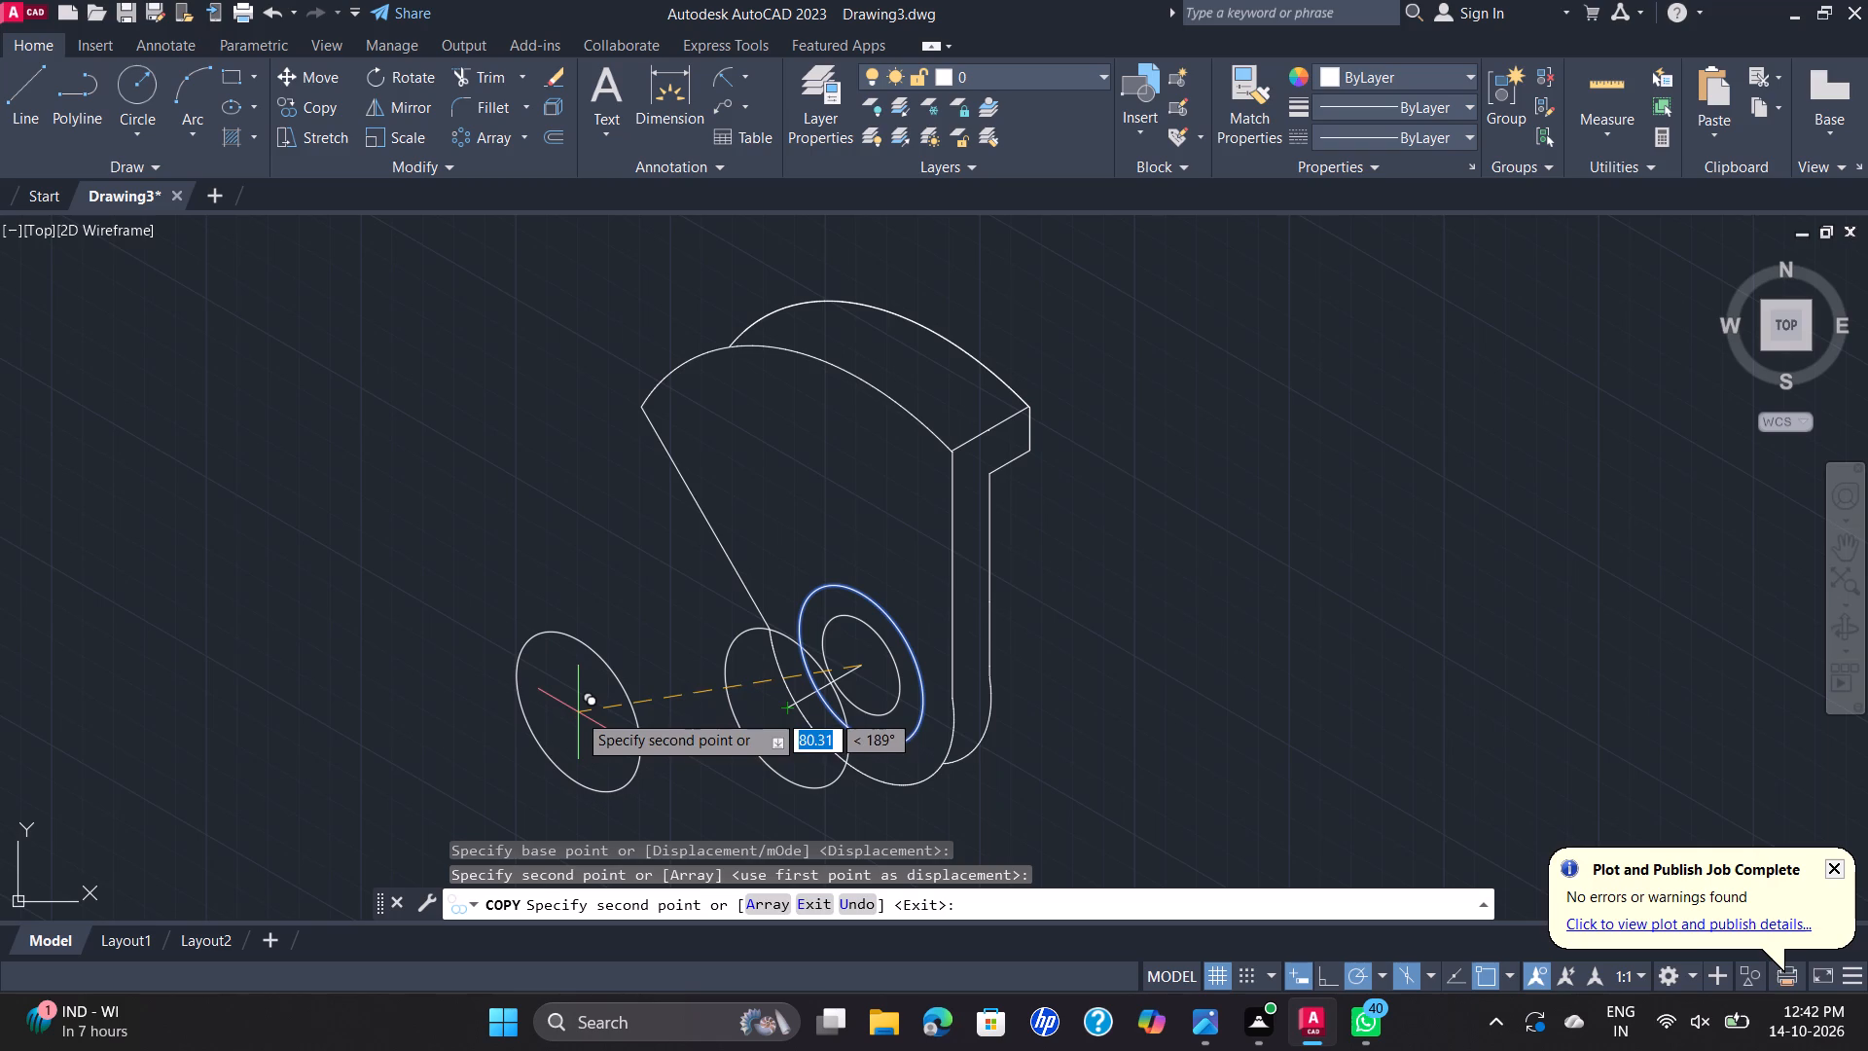
pyautogui.press('Escape')
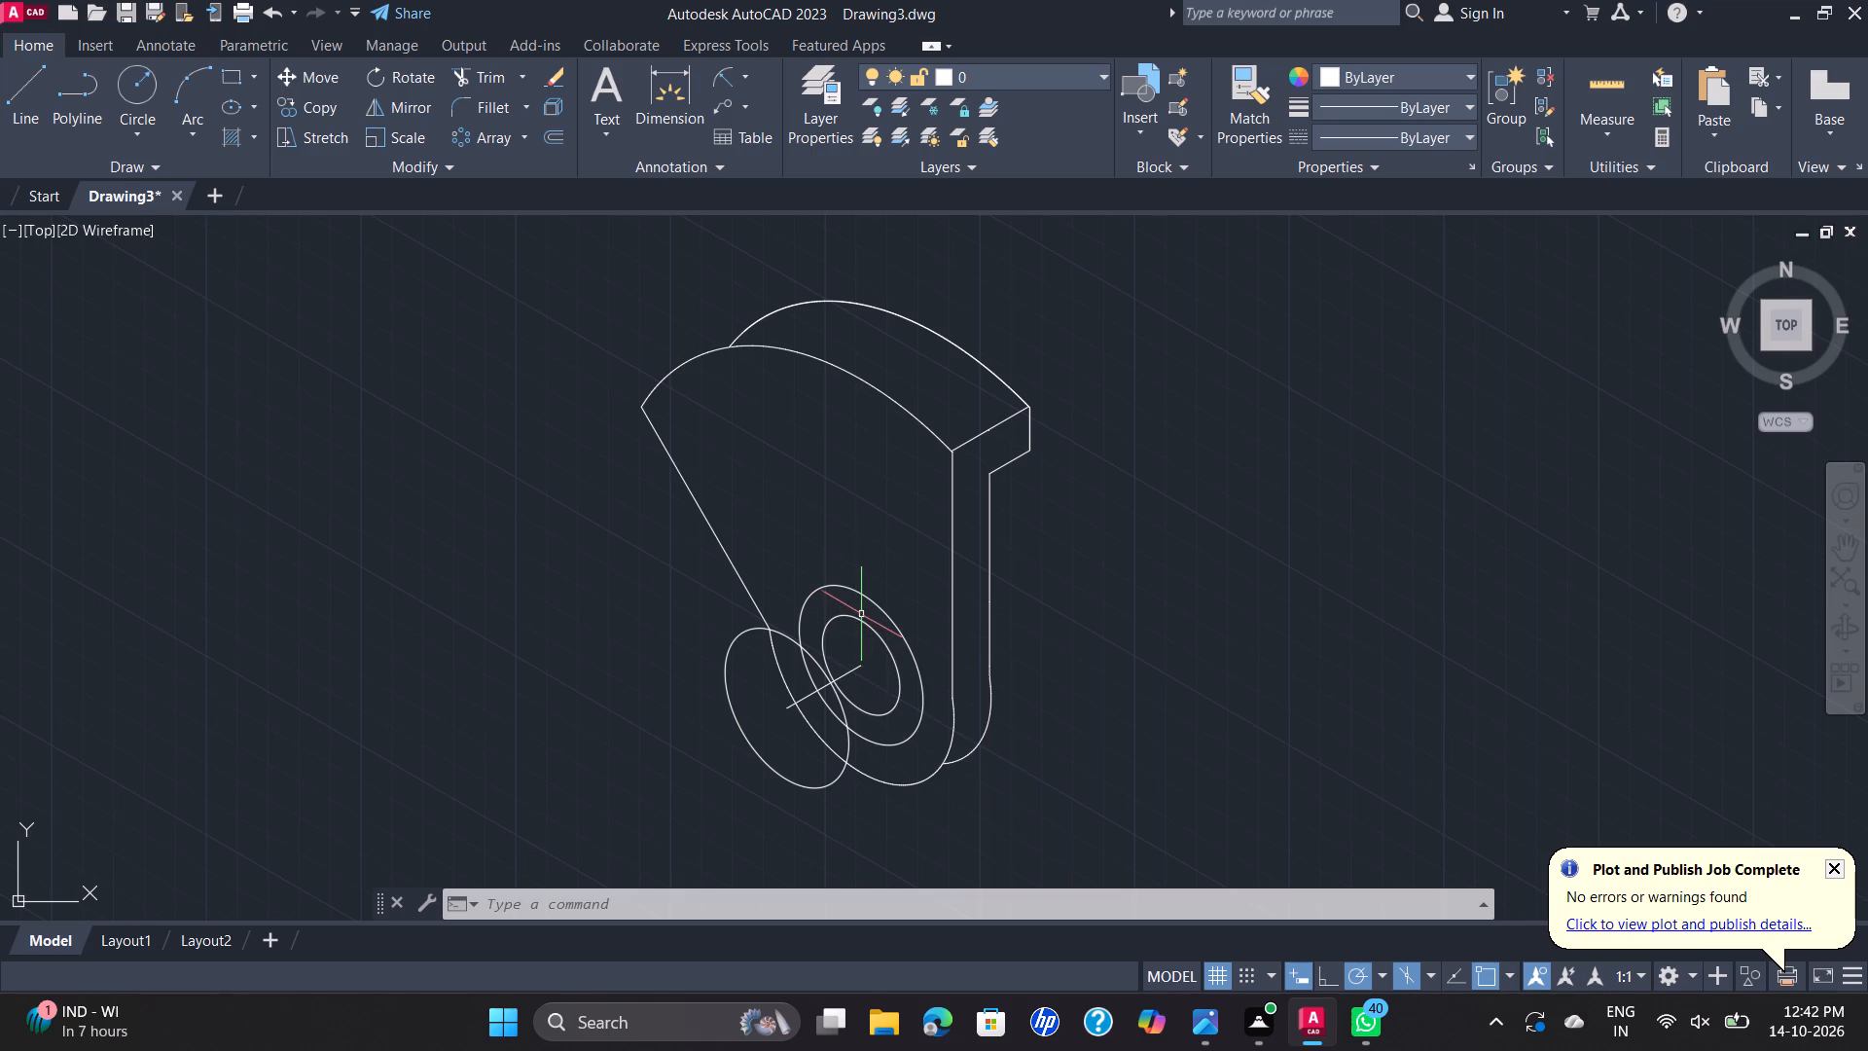
# Move the inner ellipse from its centre to the free end of the 24-unit line, inside the copied ellipse.
pyautogui.click(861, 618)
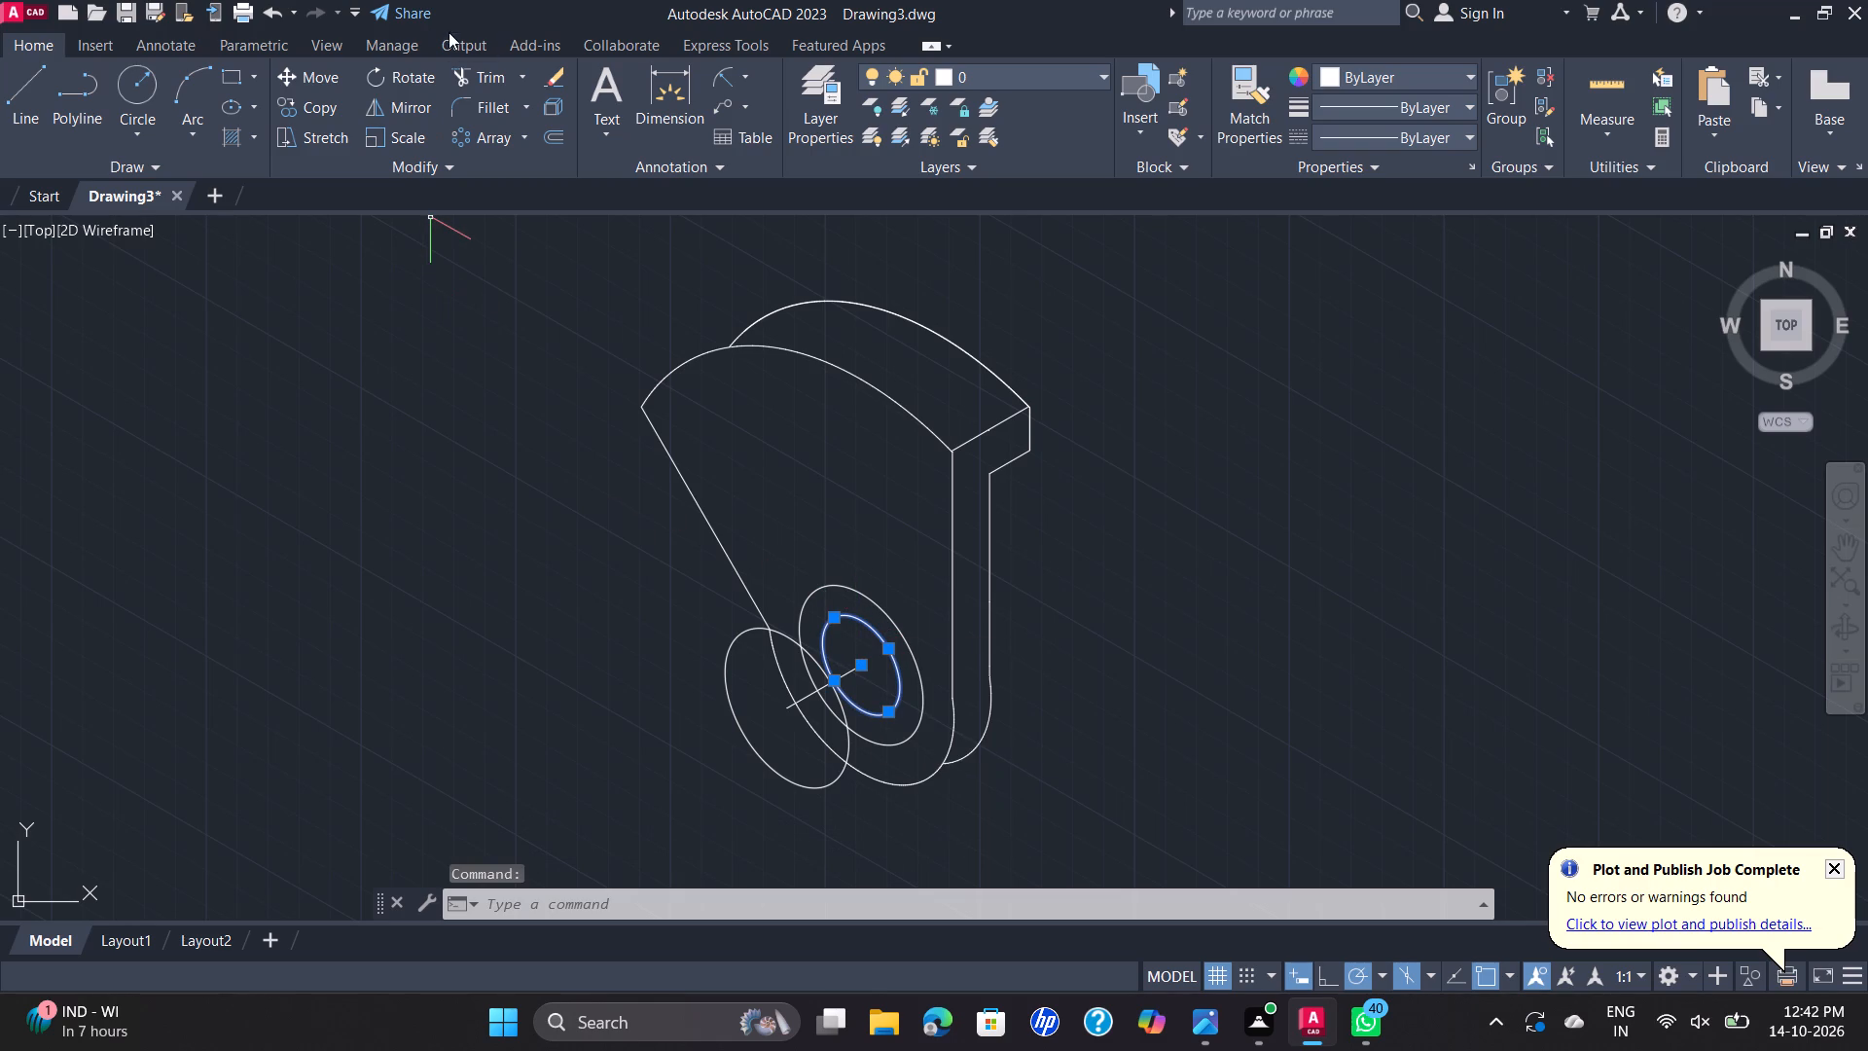
pyautogui.click(310, 82)
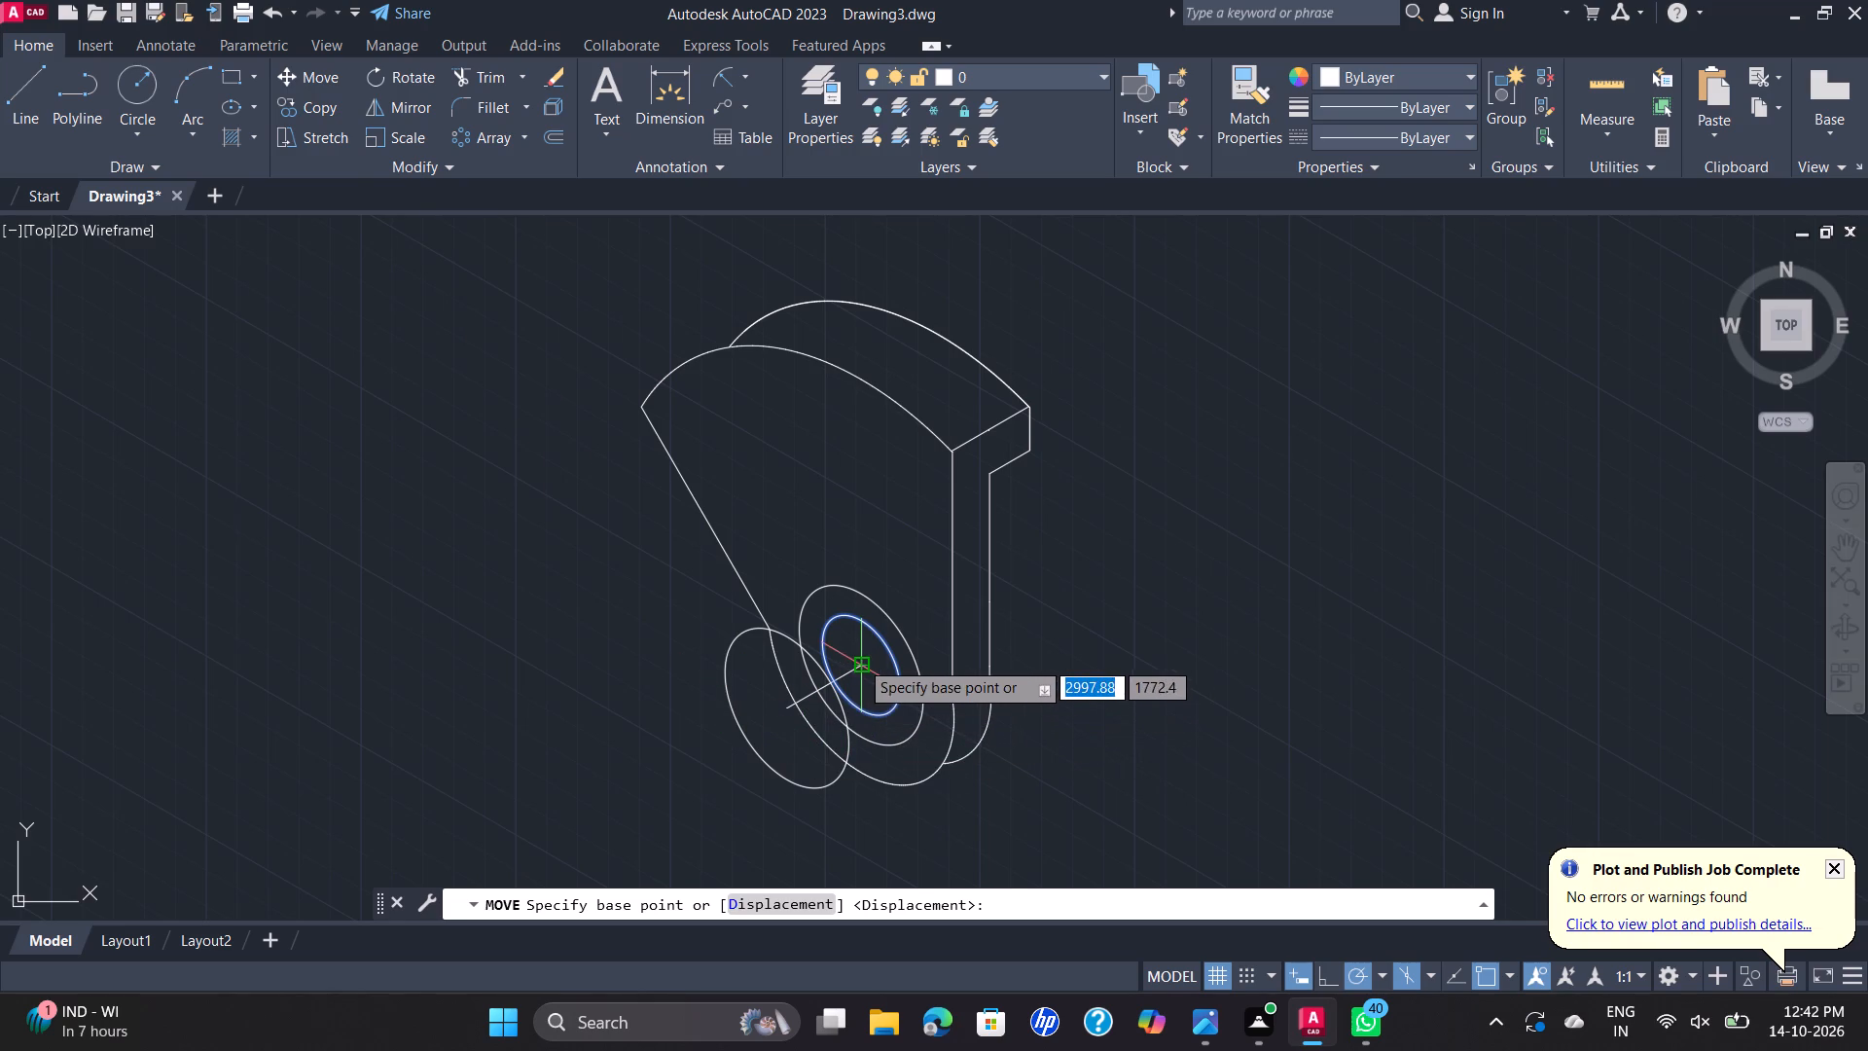
pyautogui.click(859, 660)
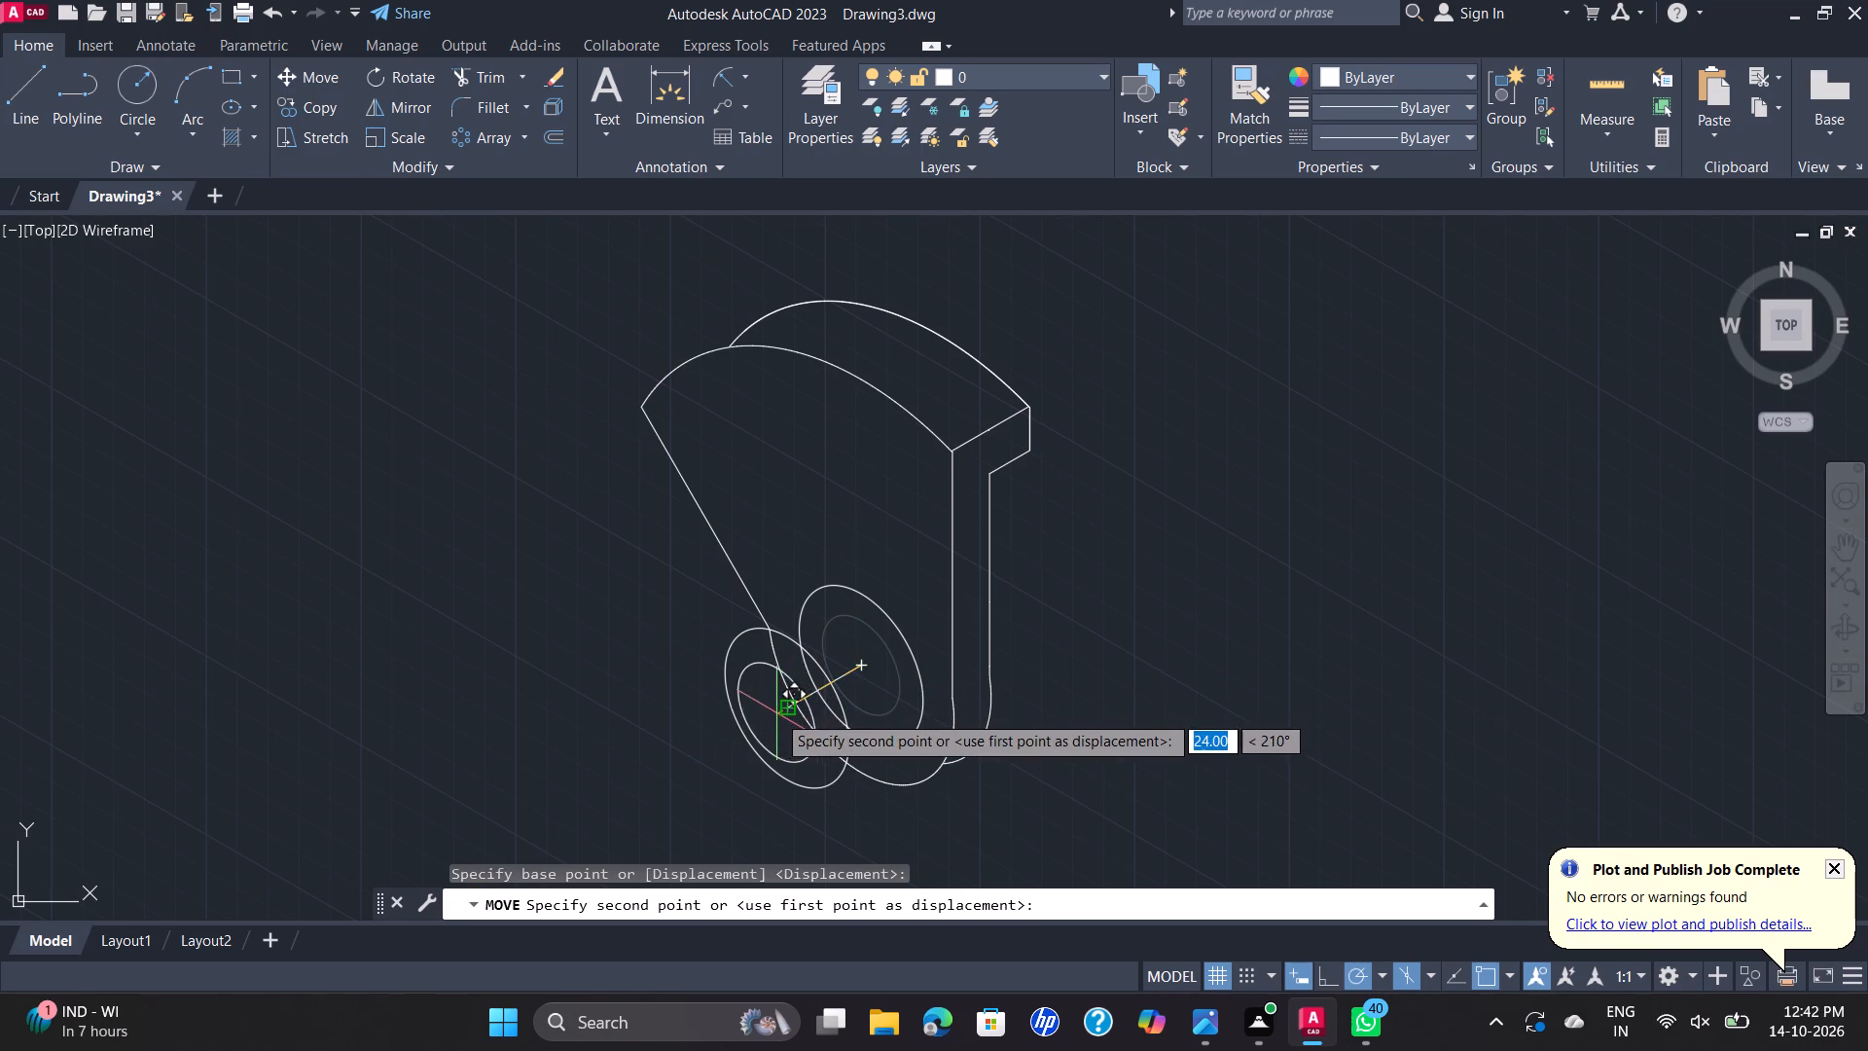
pyautogui.click(784, 714)
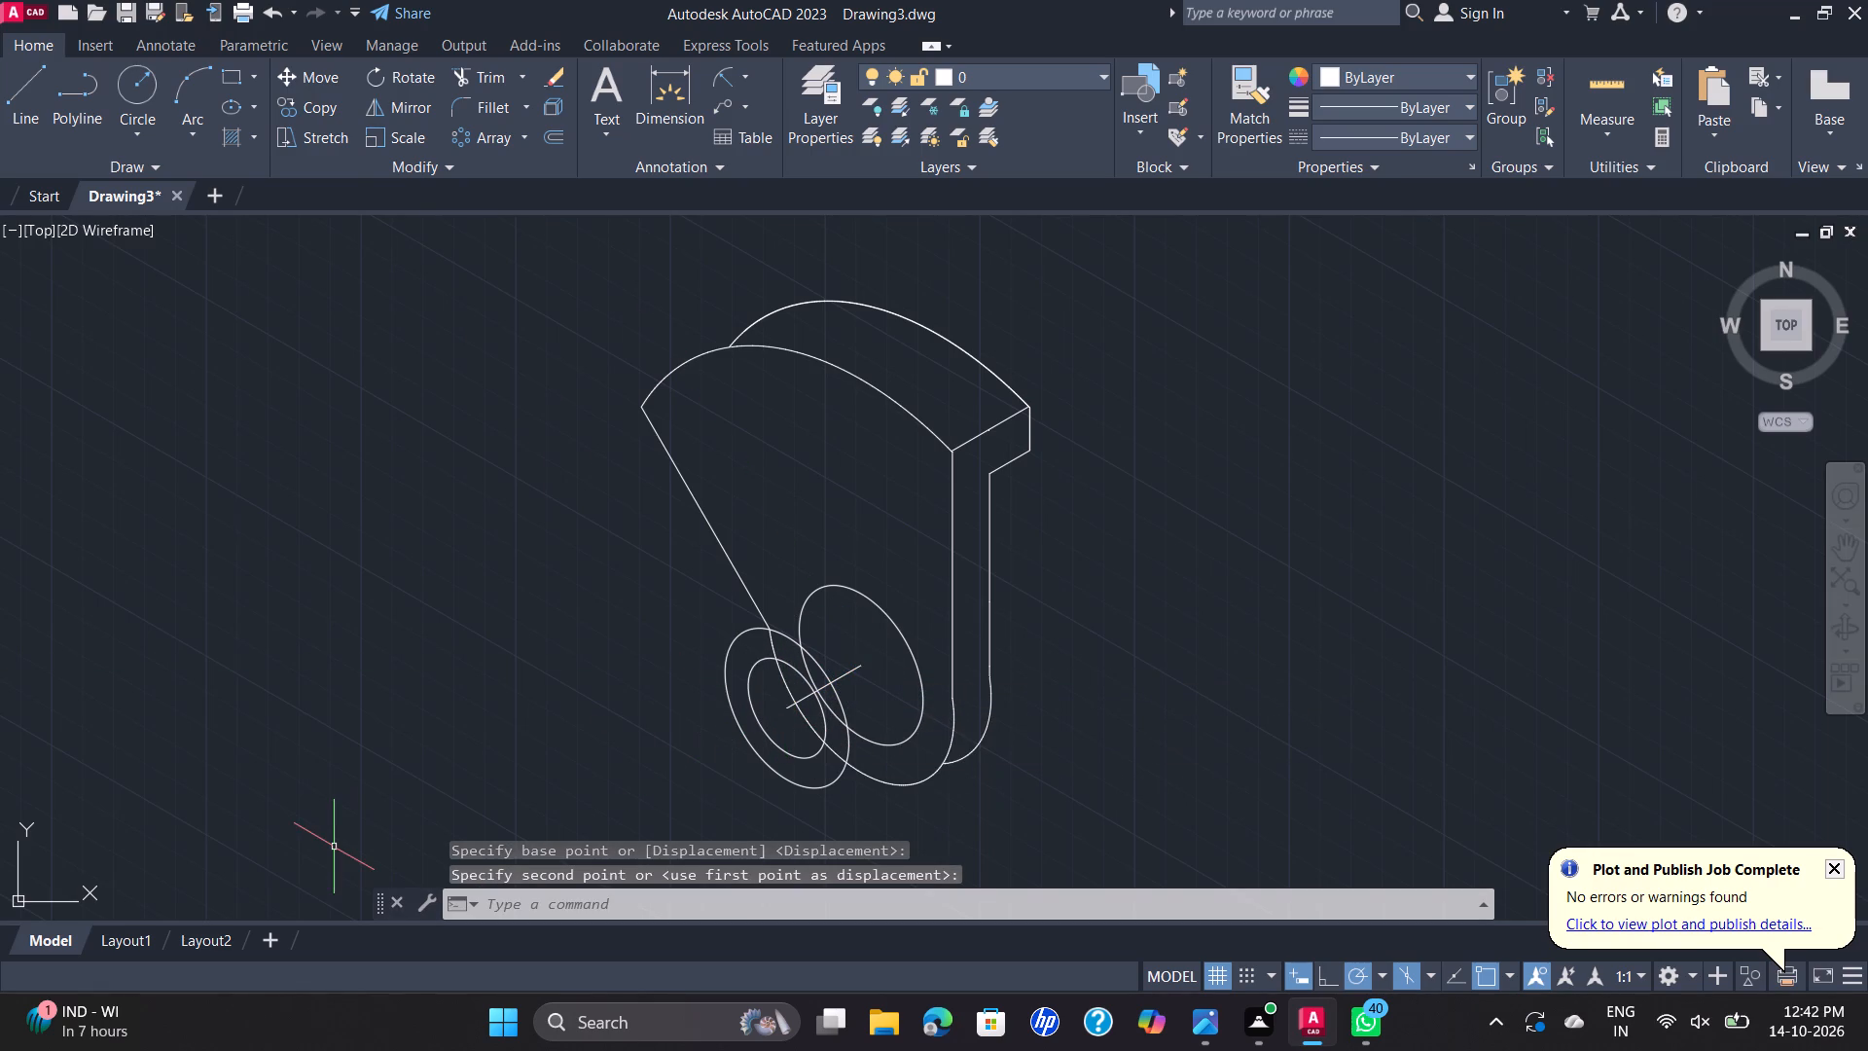
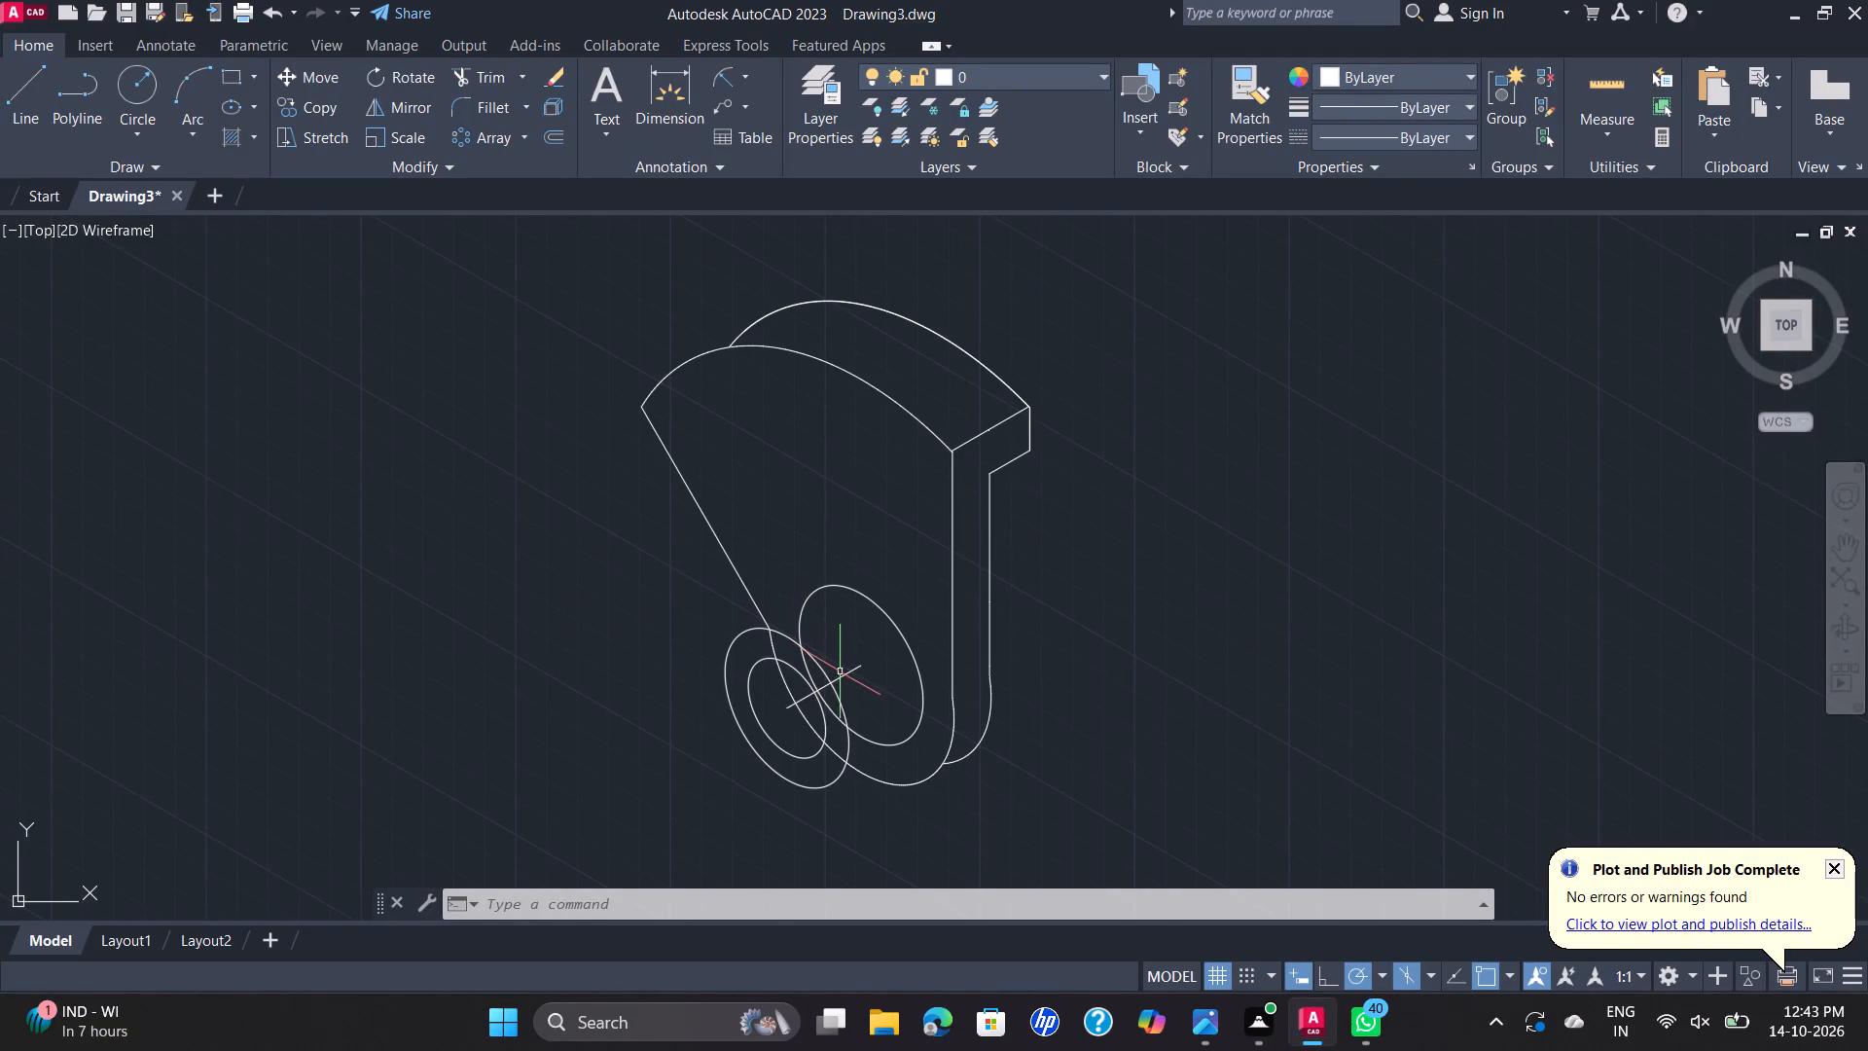
# Copy the boss's two front concentric ellipses from their centre to the empty space beside the plate.
pyautogui.scroll(1, 840, 671)
pyautogui.click(815, 679)
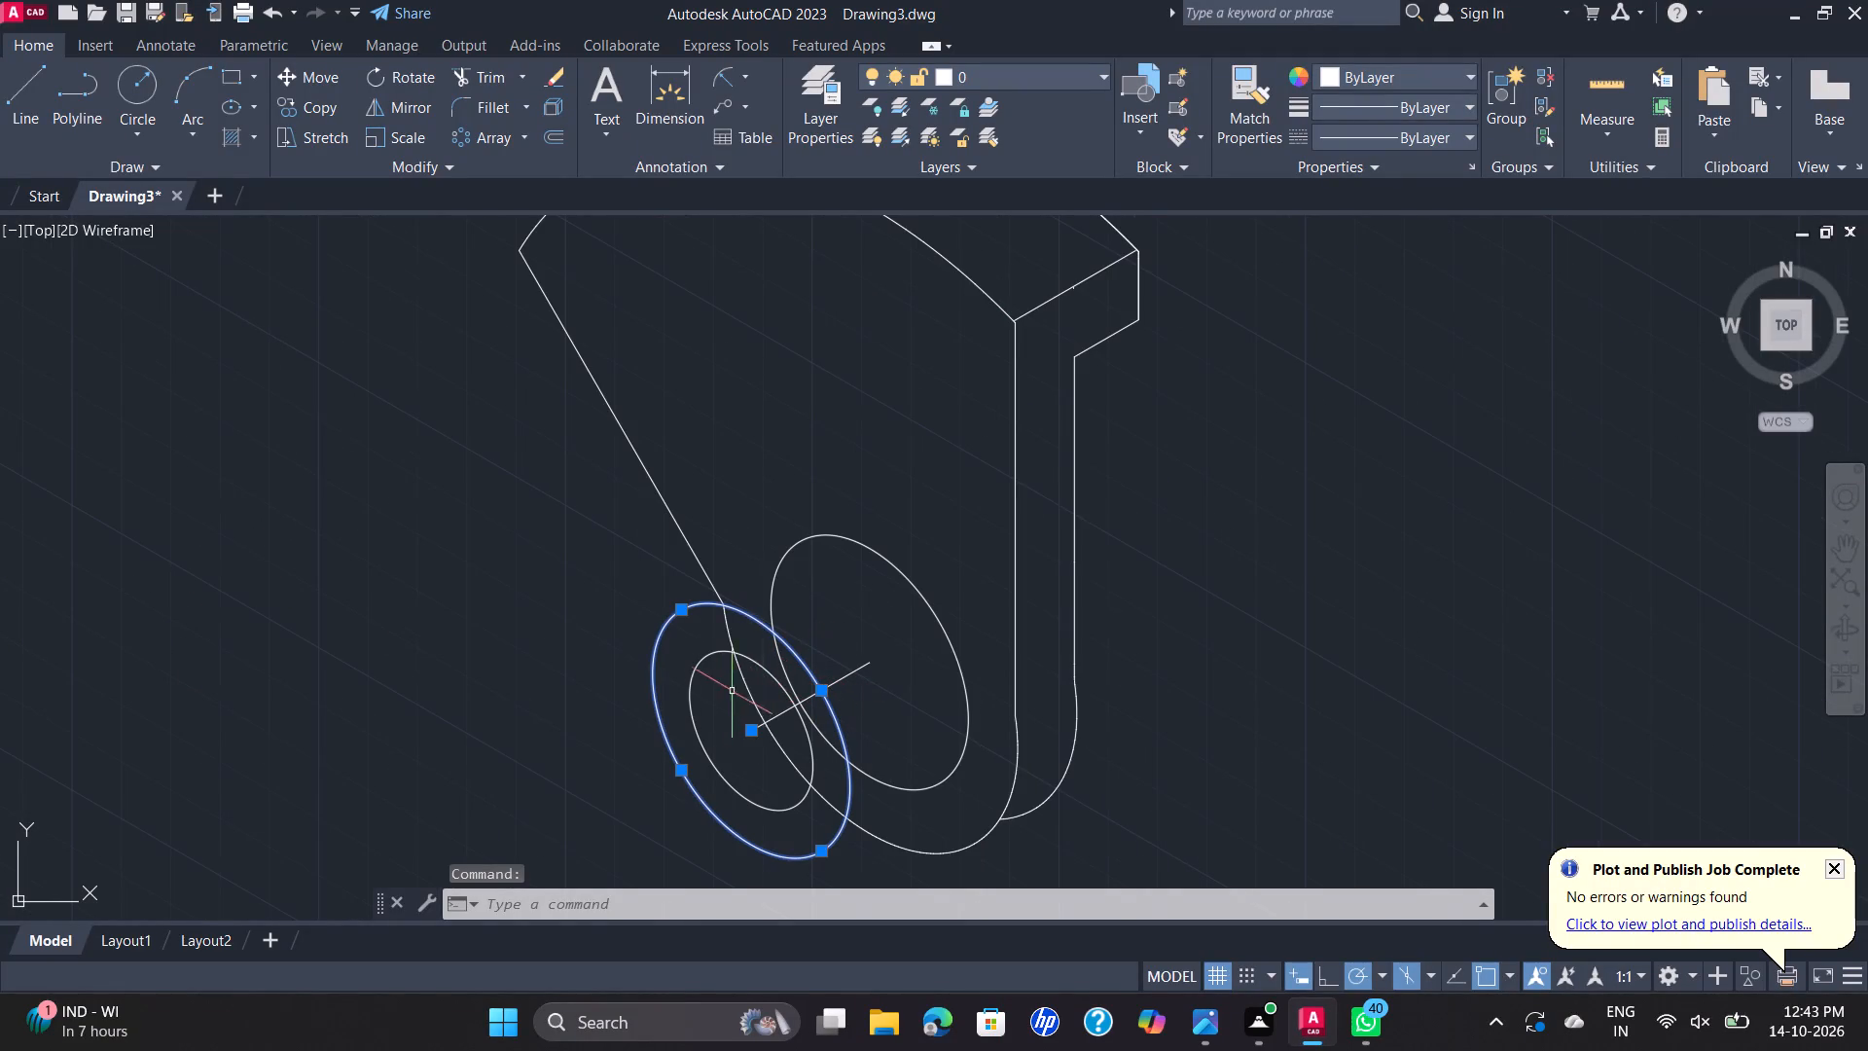
pyautogui.click(763, 671)
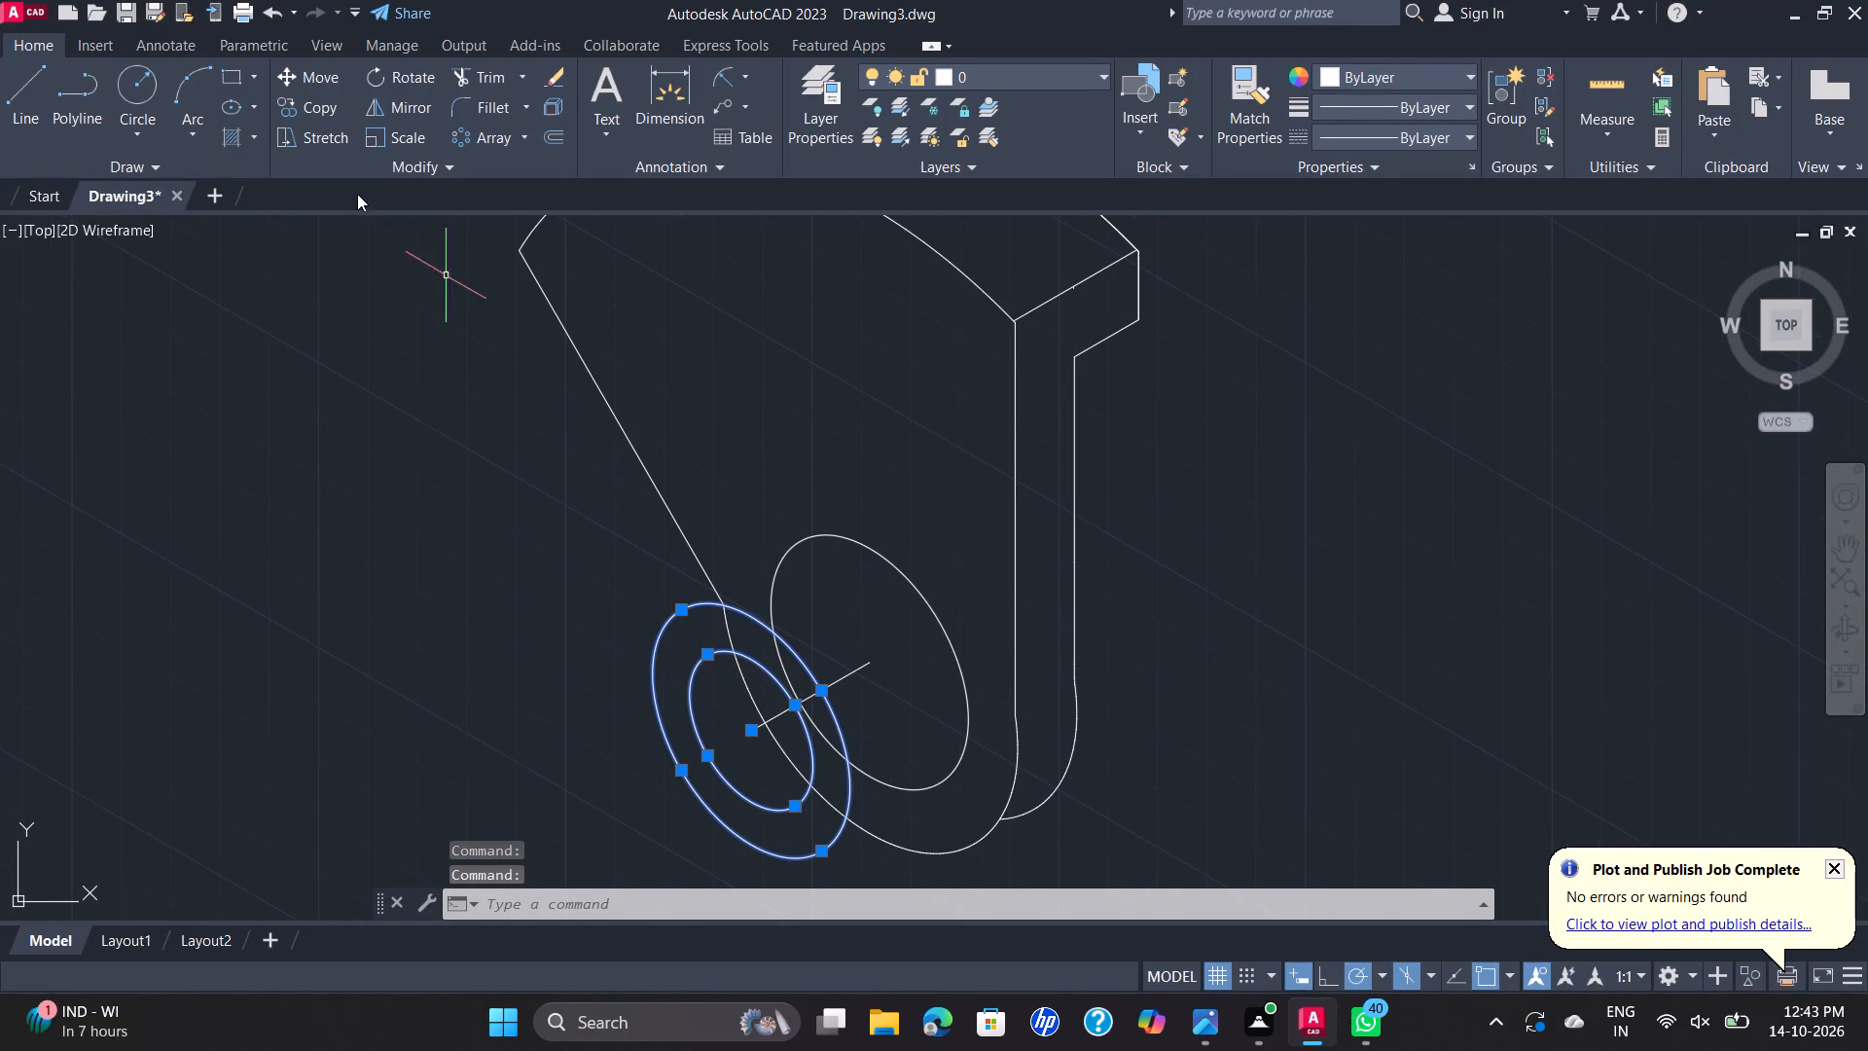
pyautogui.click(324, 112)
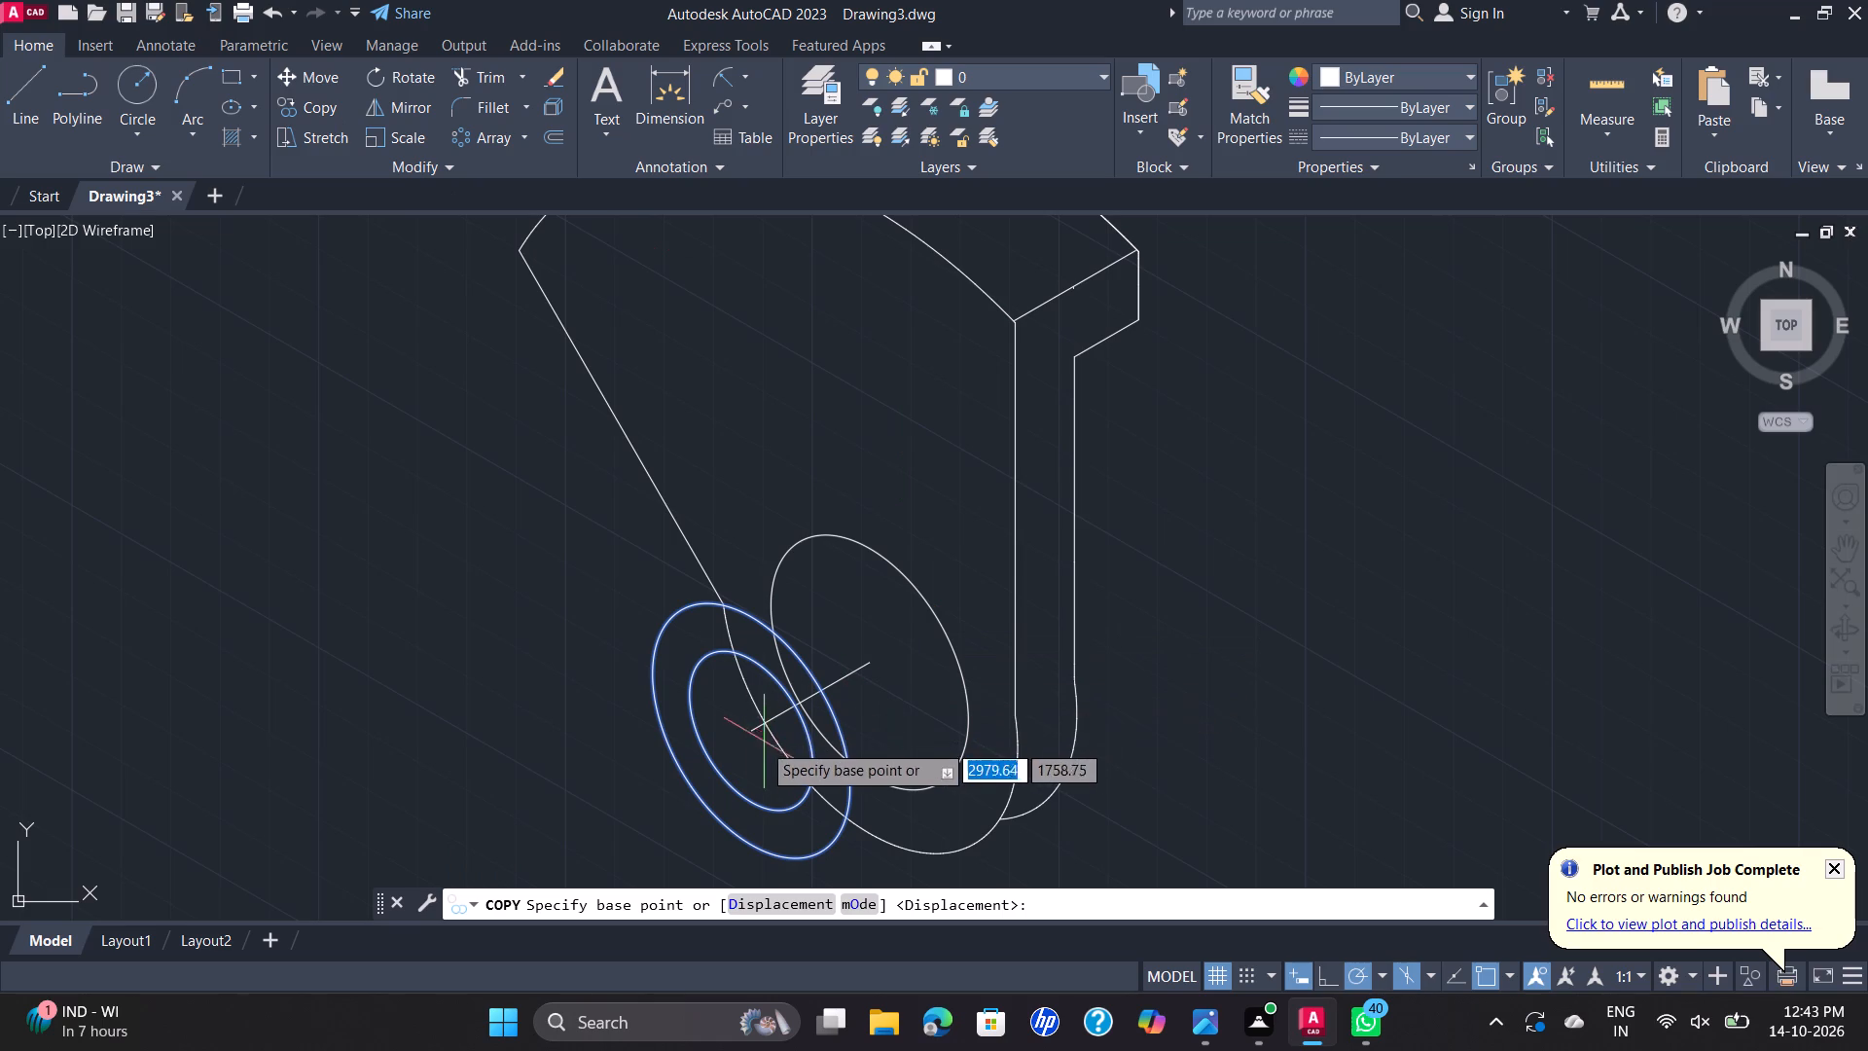
pyautogui.click(749, 726)
pyautogui.click(338, 528)
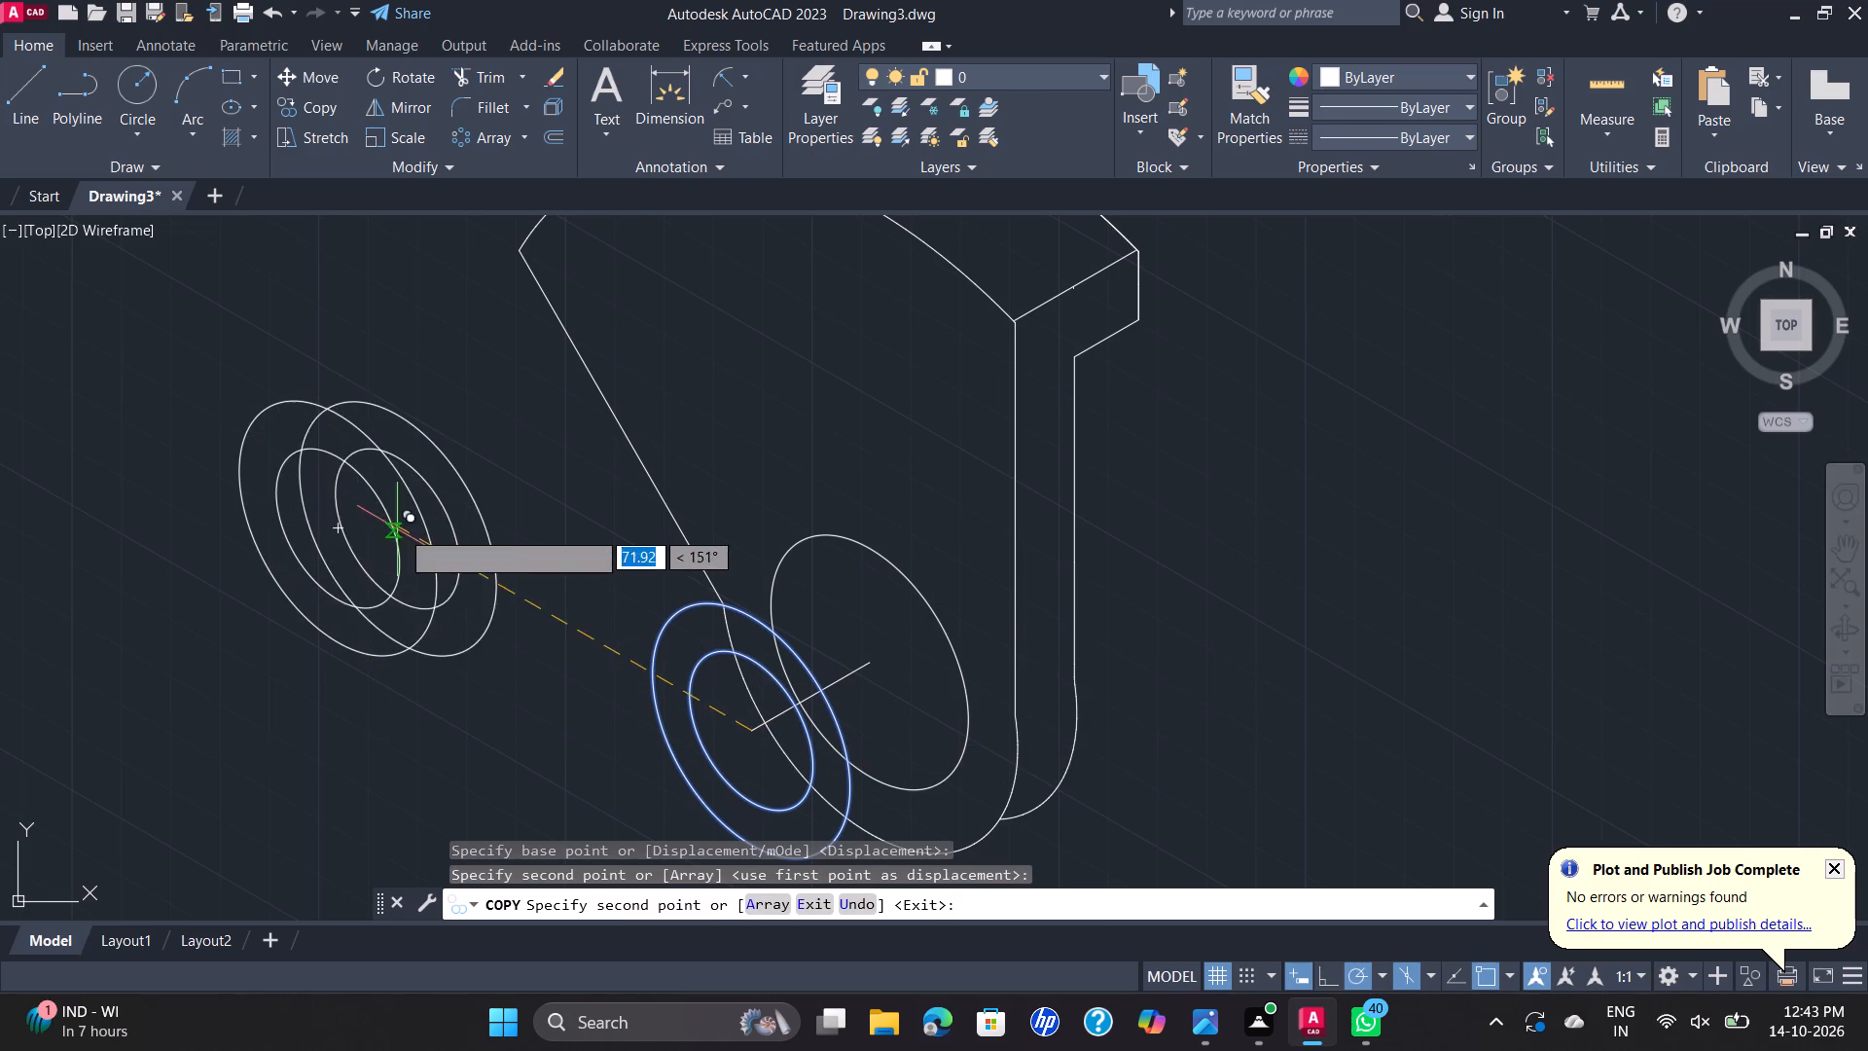
pyautogui.press('Escape')
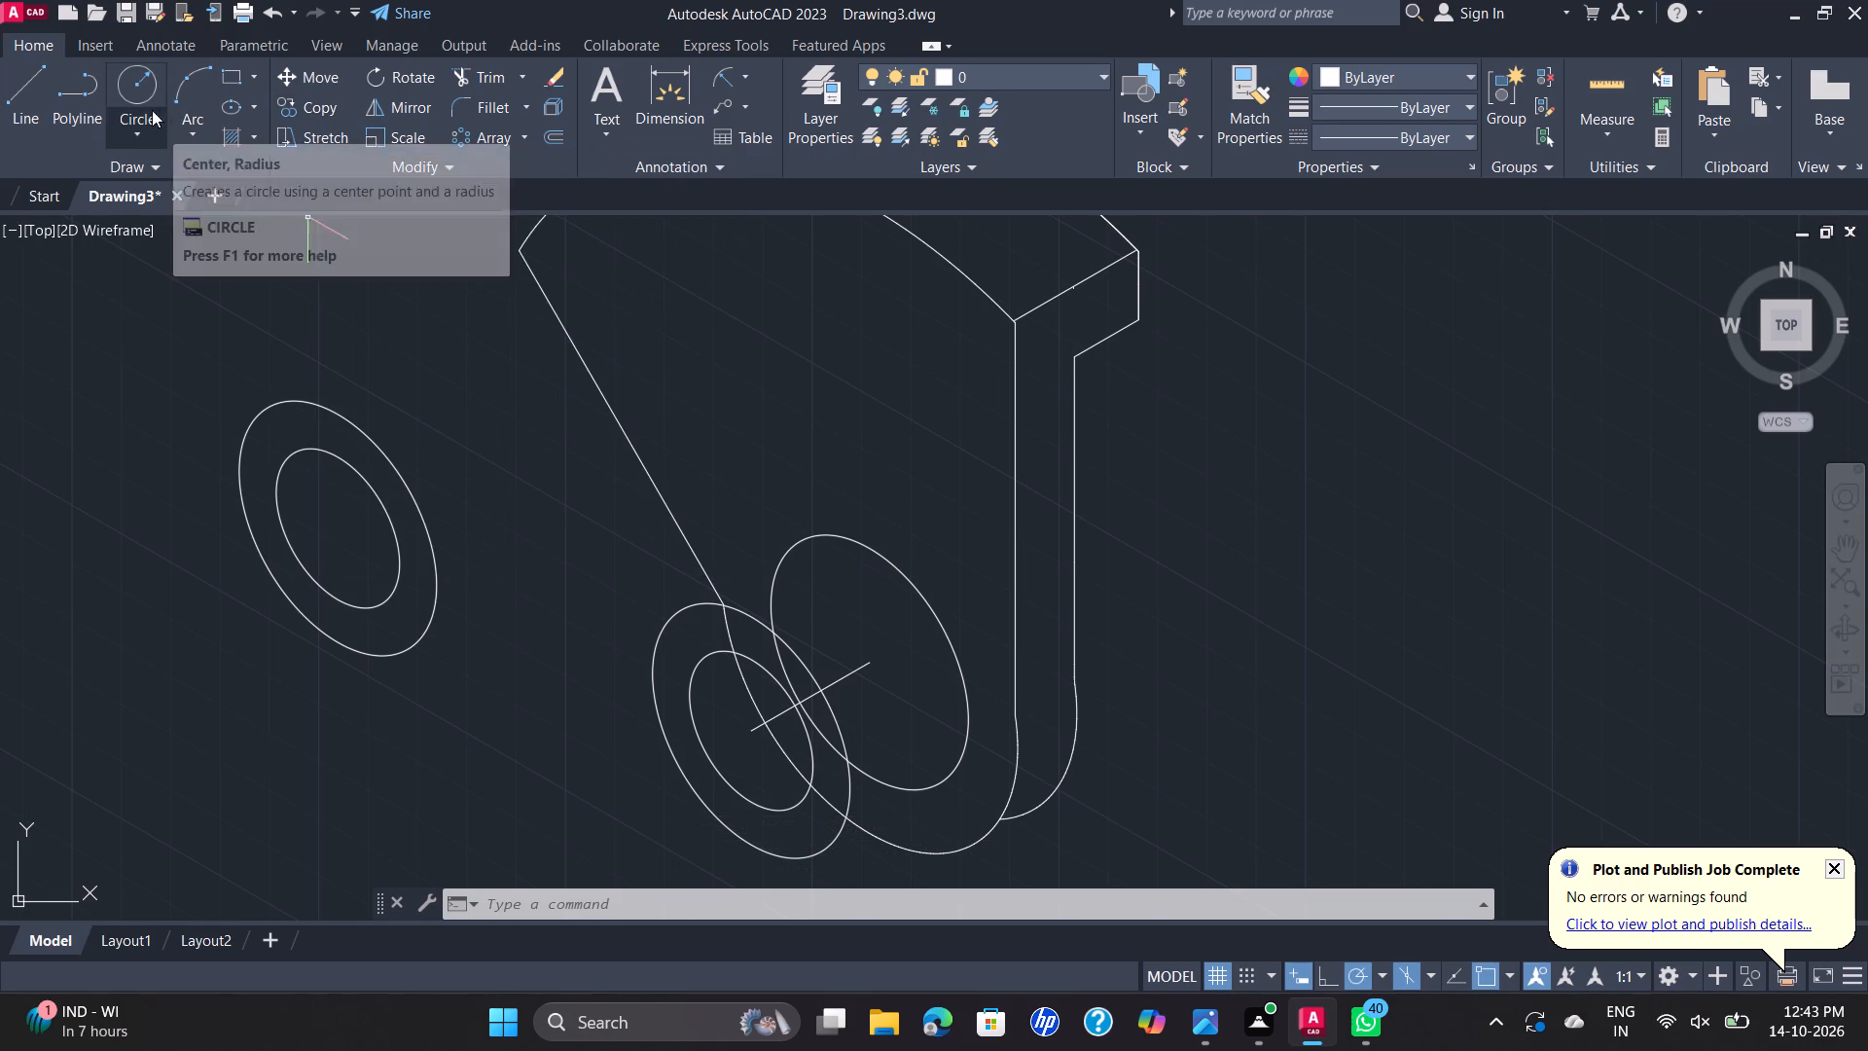
# Draw lines from the copied ellipses' centre: 10 units up, 20 units down, and along the receding isometric axis past the outer ellipse.
pyautogui.click(15, 108)
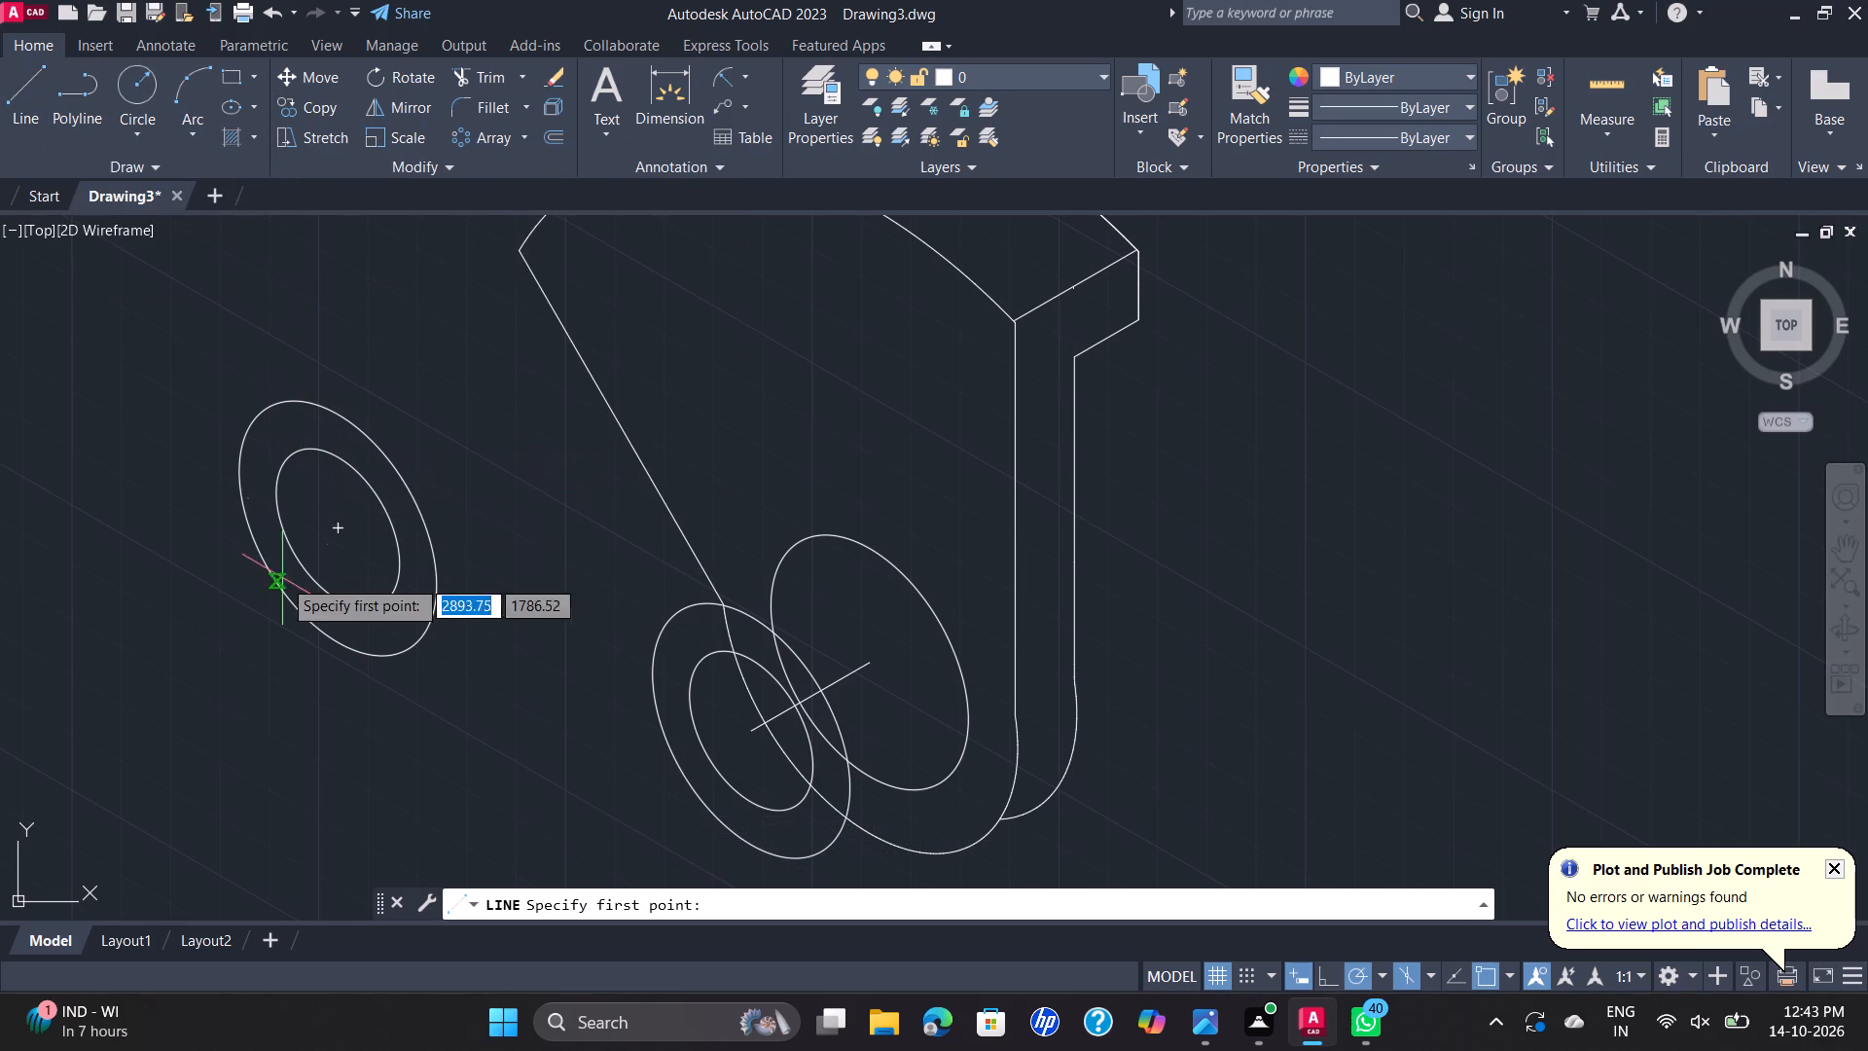
pyautogui.click(341, 532)
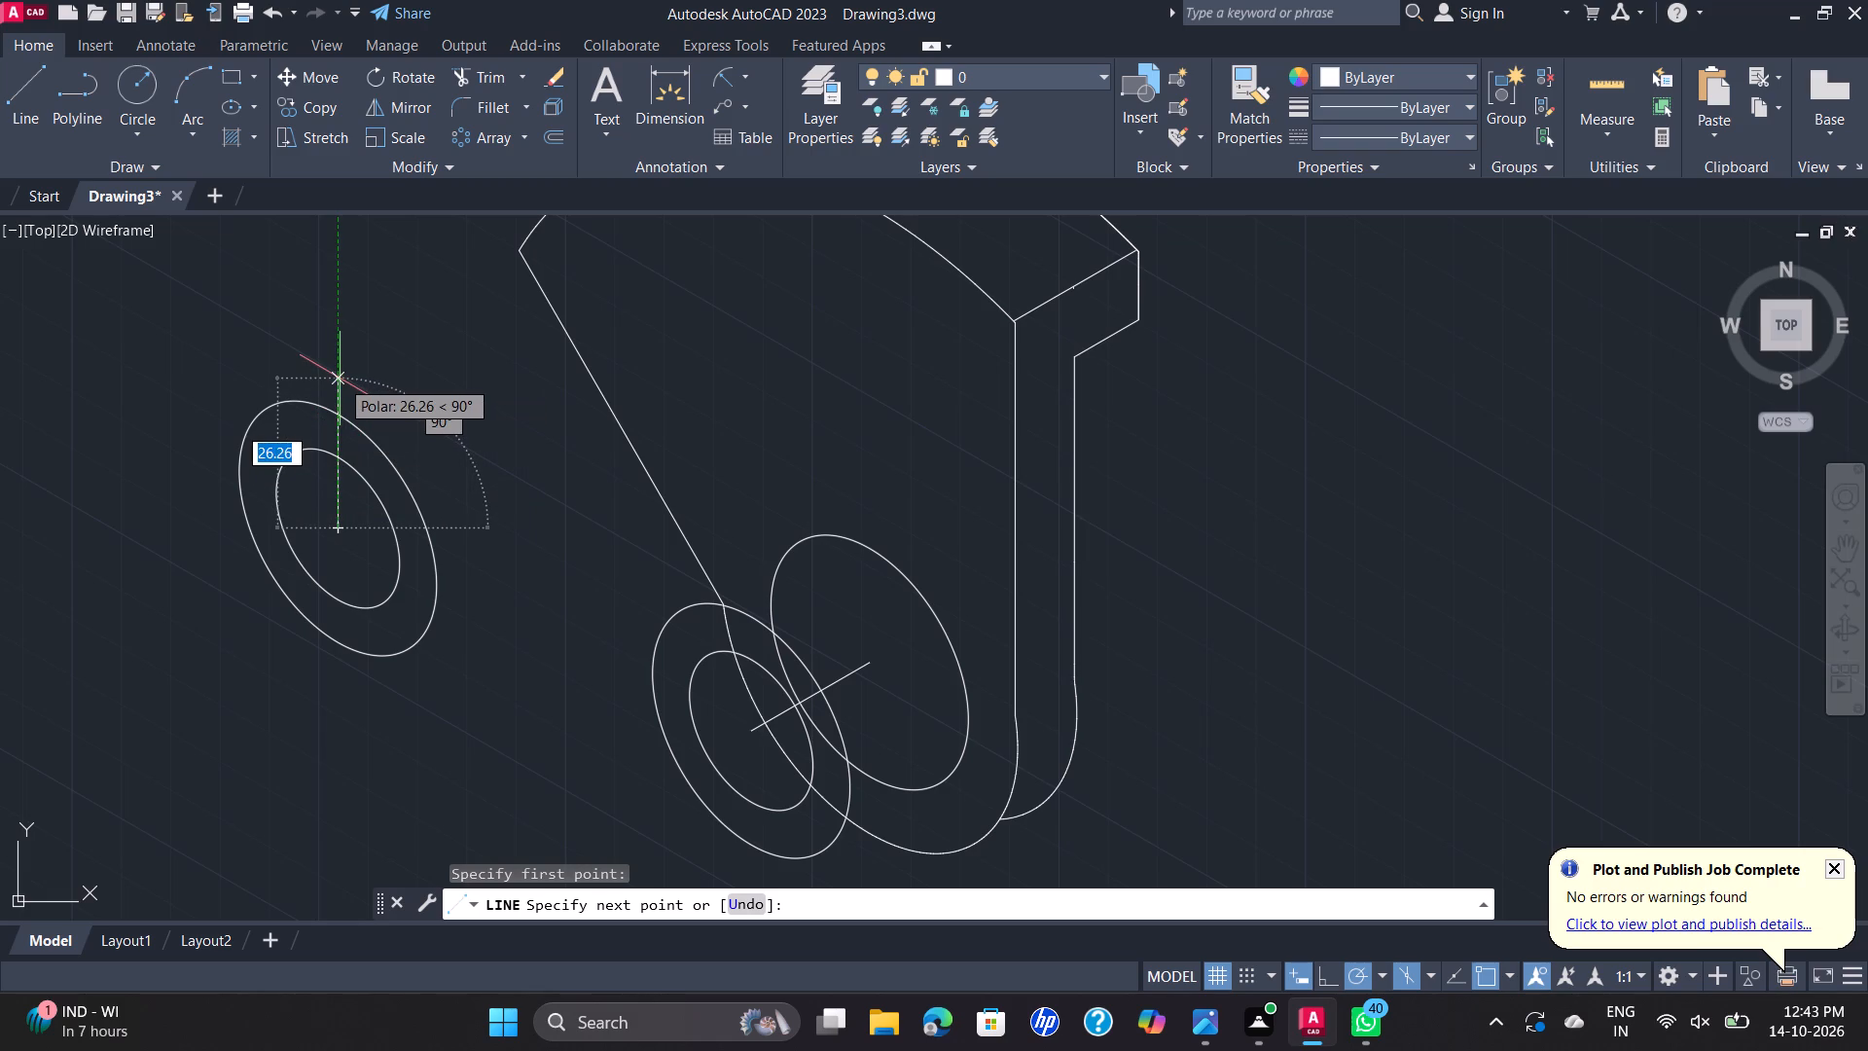
pyautogui.write('10')
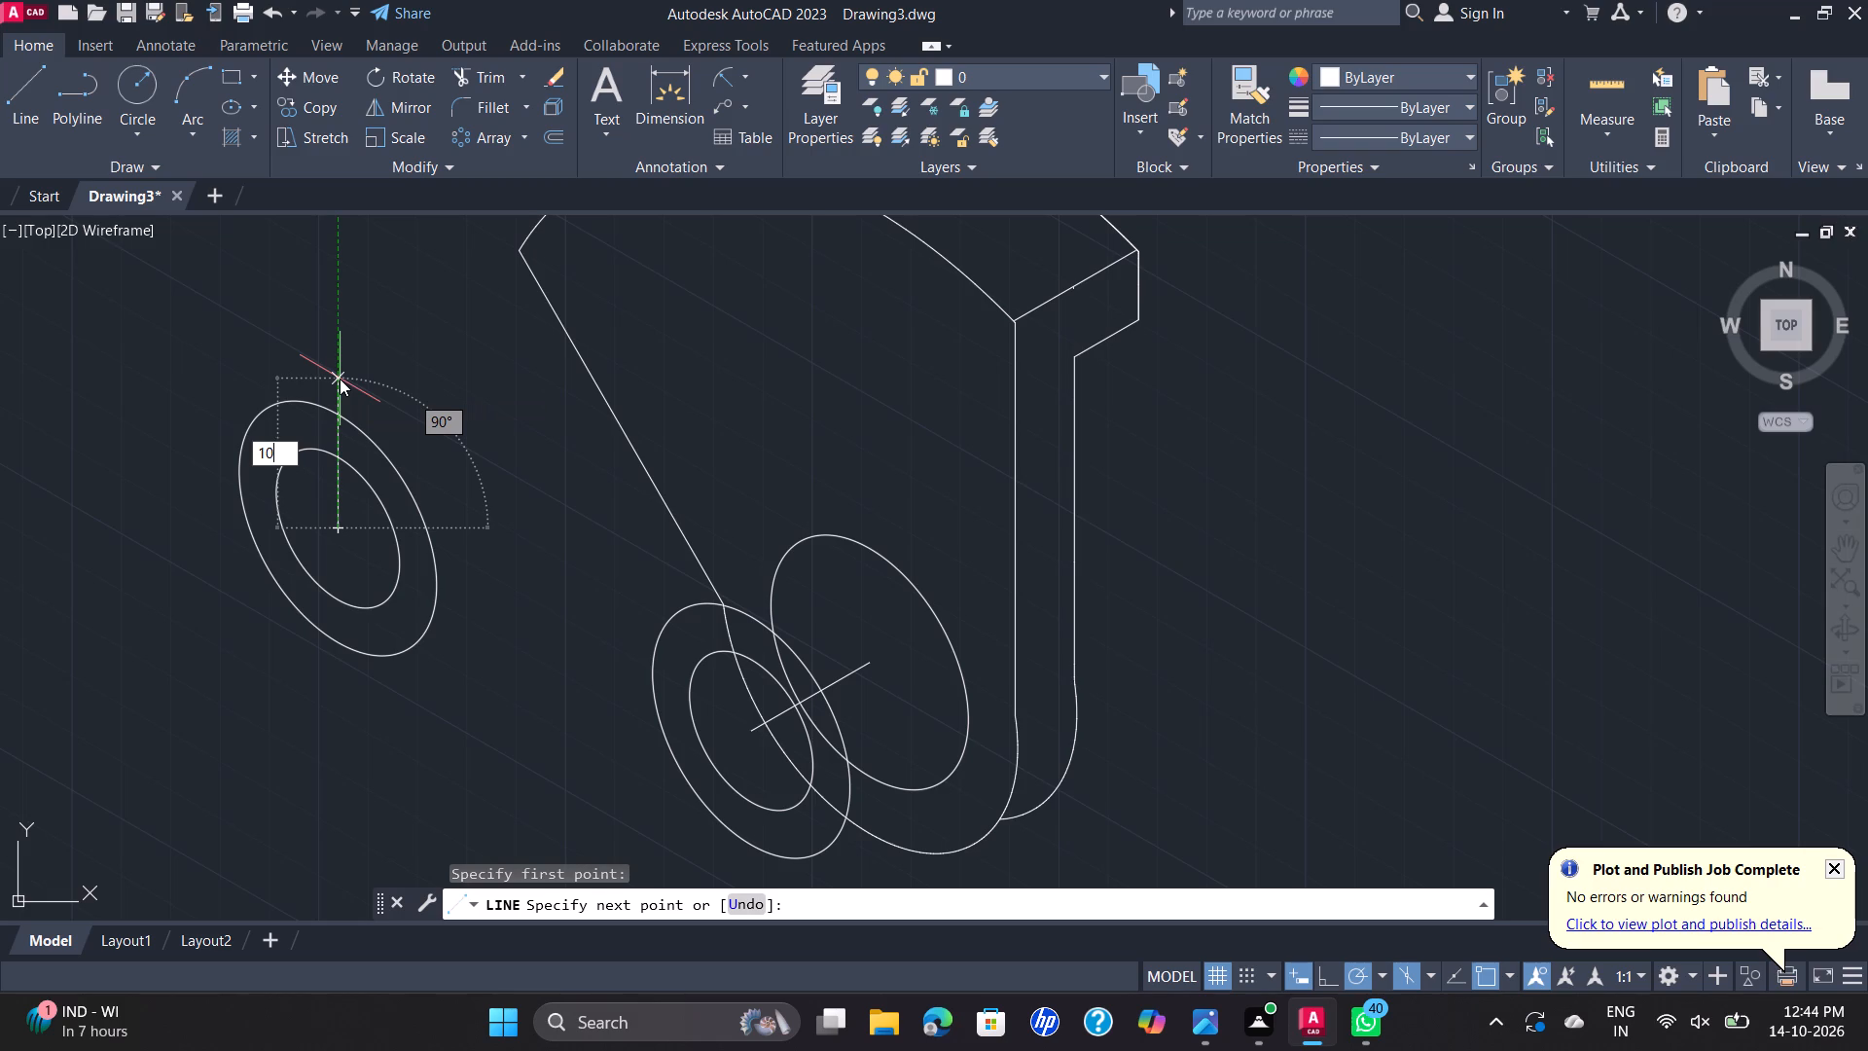
pyautogui.press('Return')
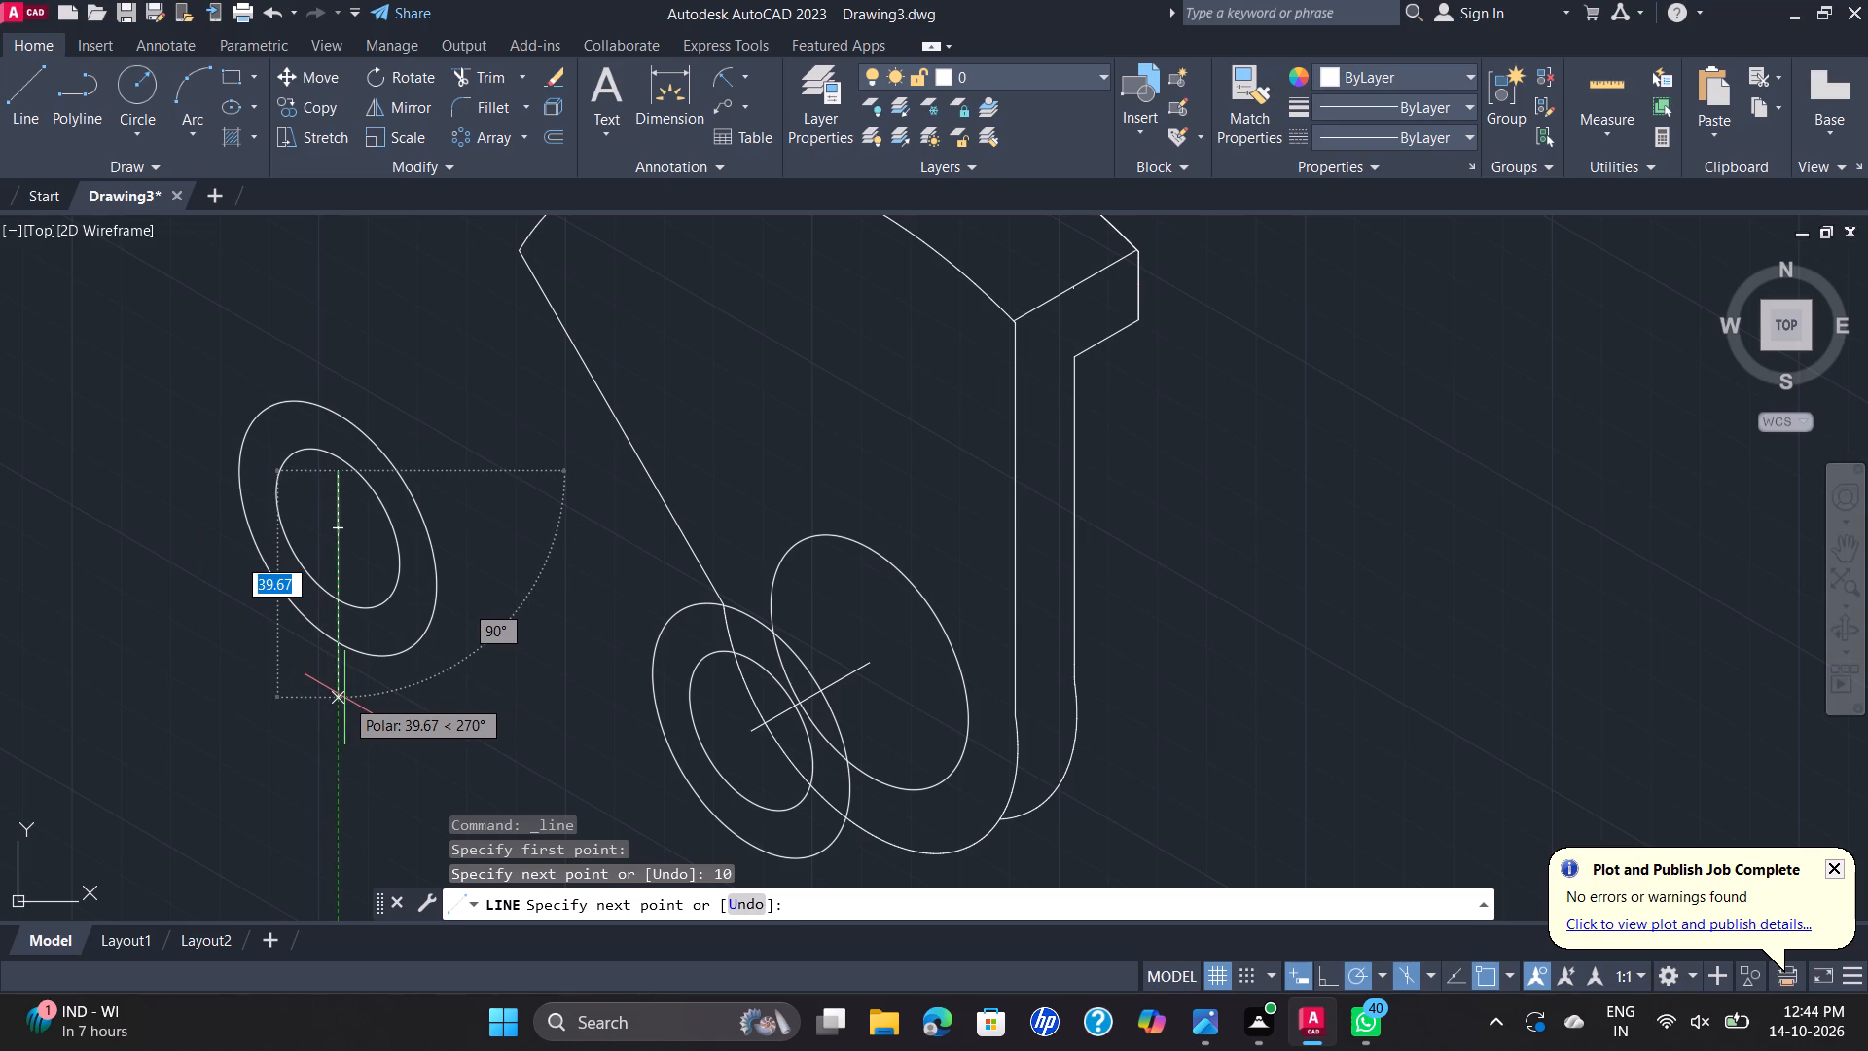
pyautogui.write('20')
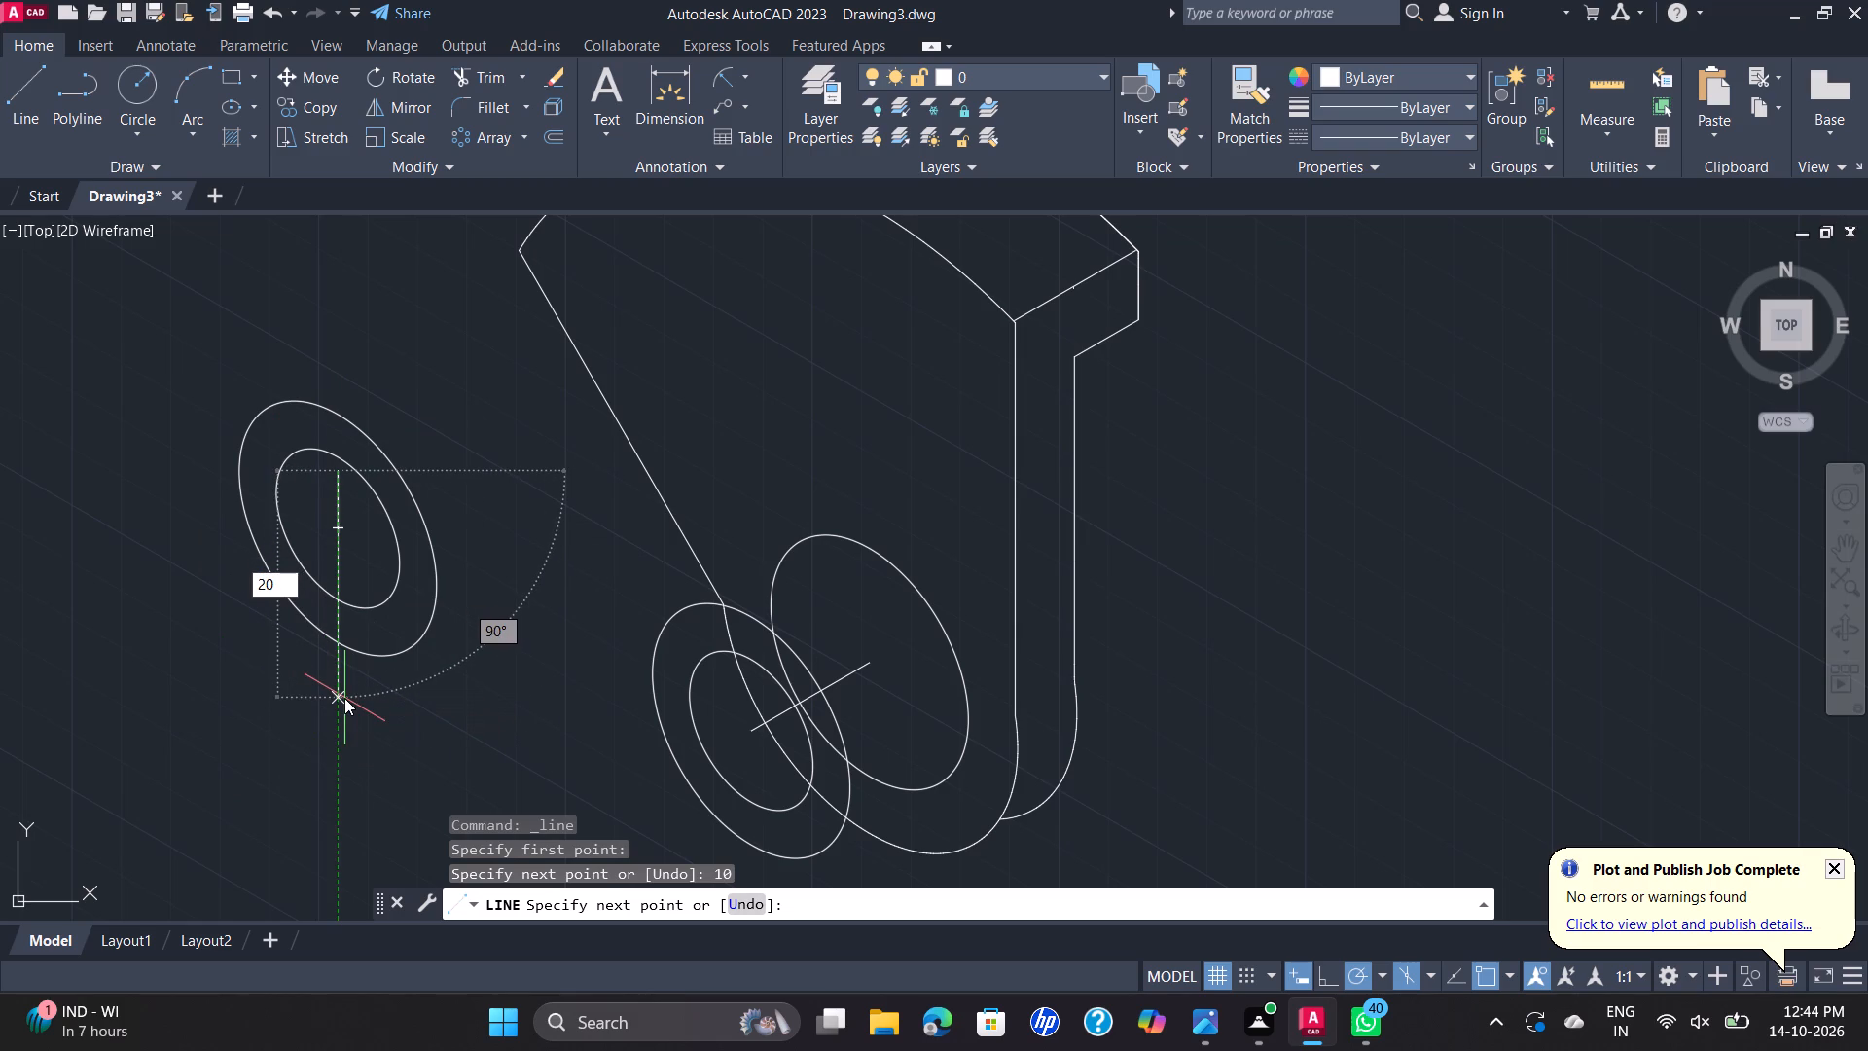
pyautogui.press('Return')
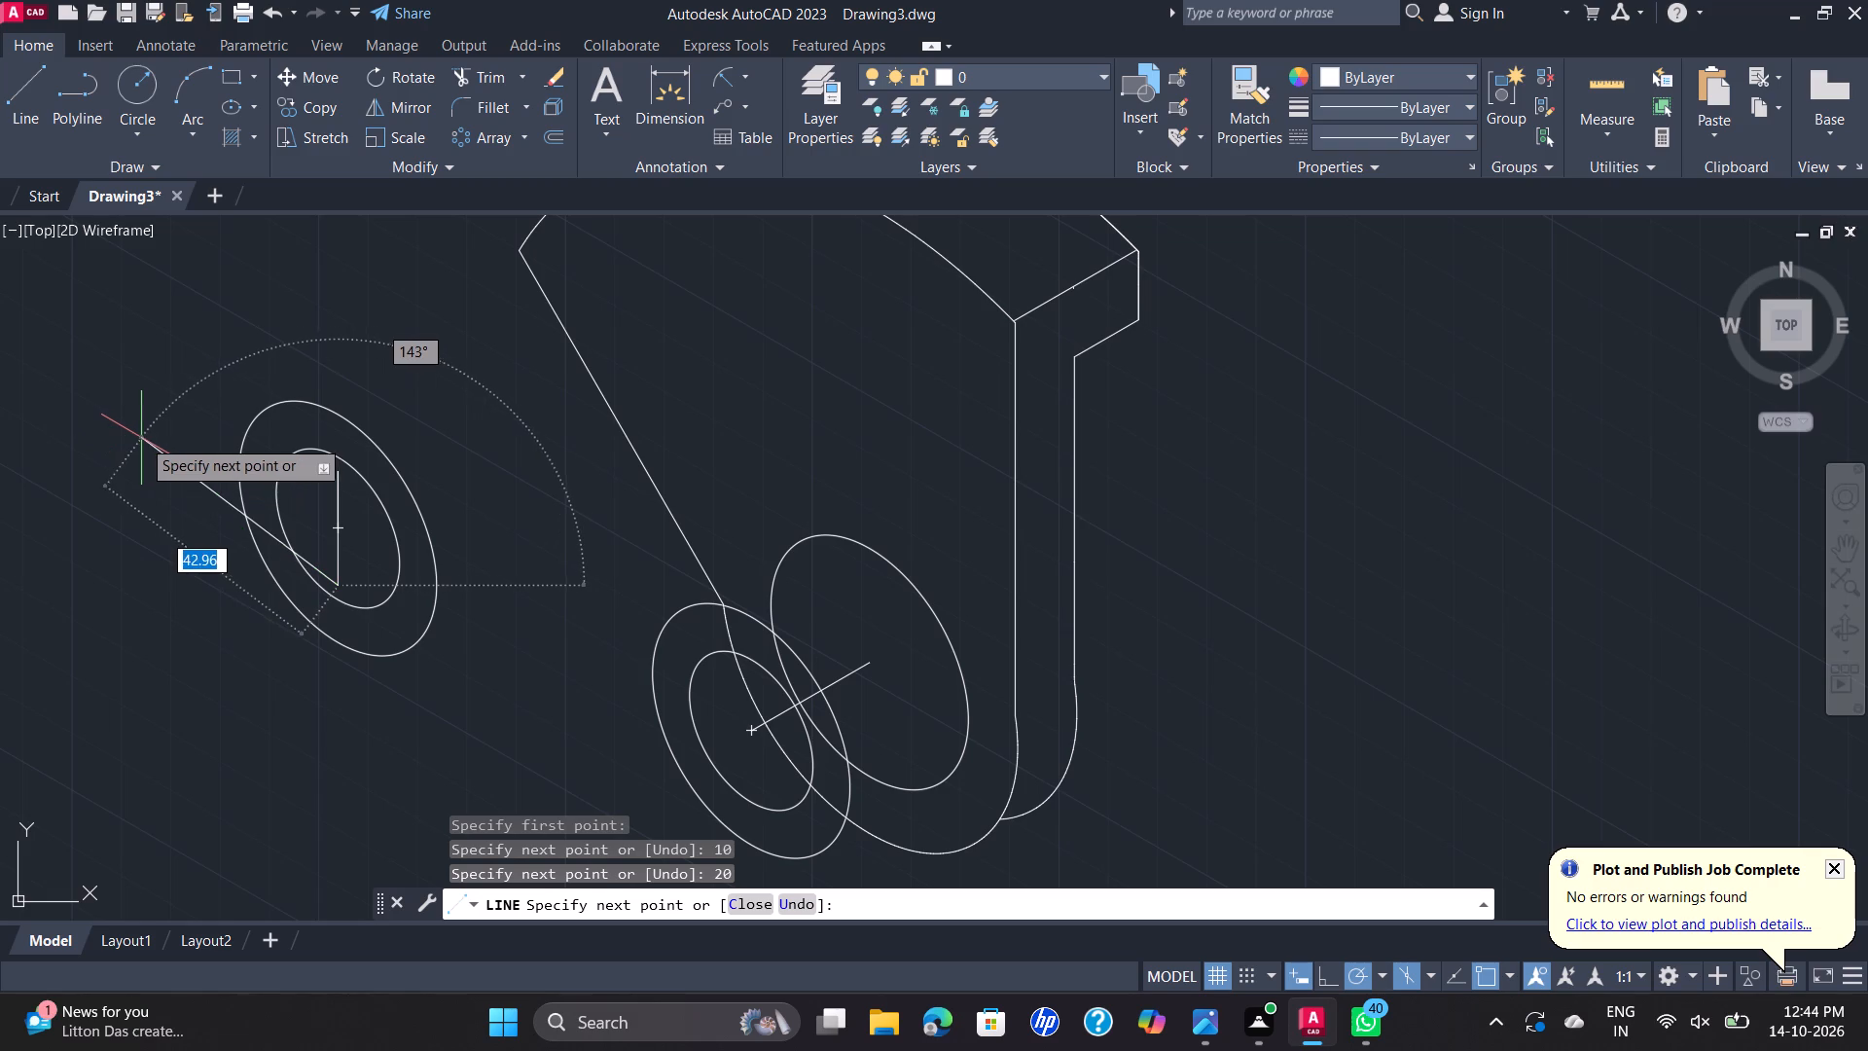
pyautogui.click(107, 448)
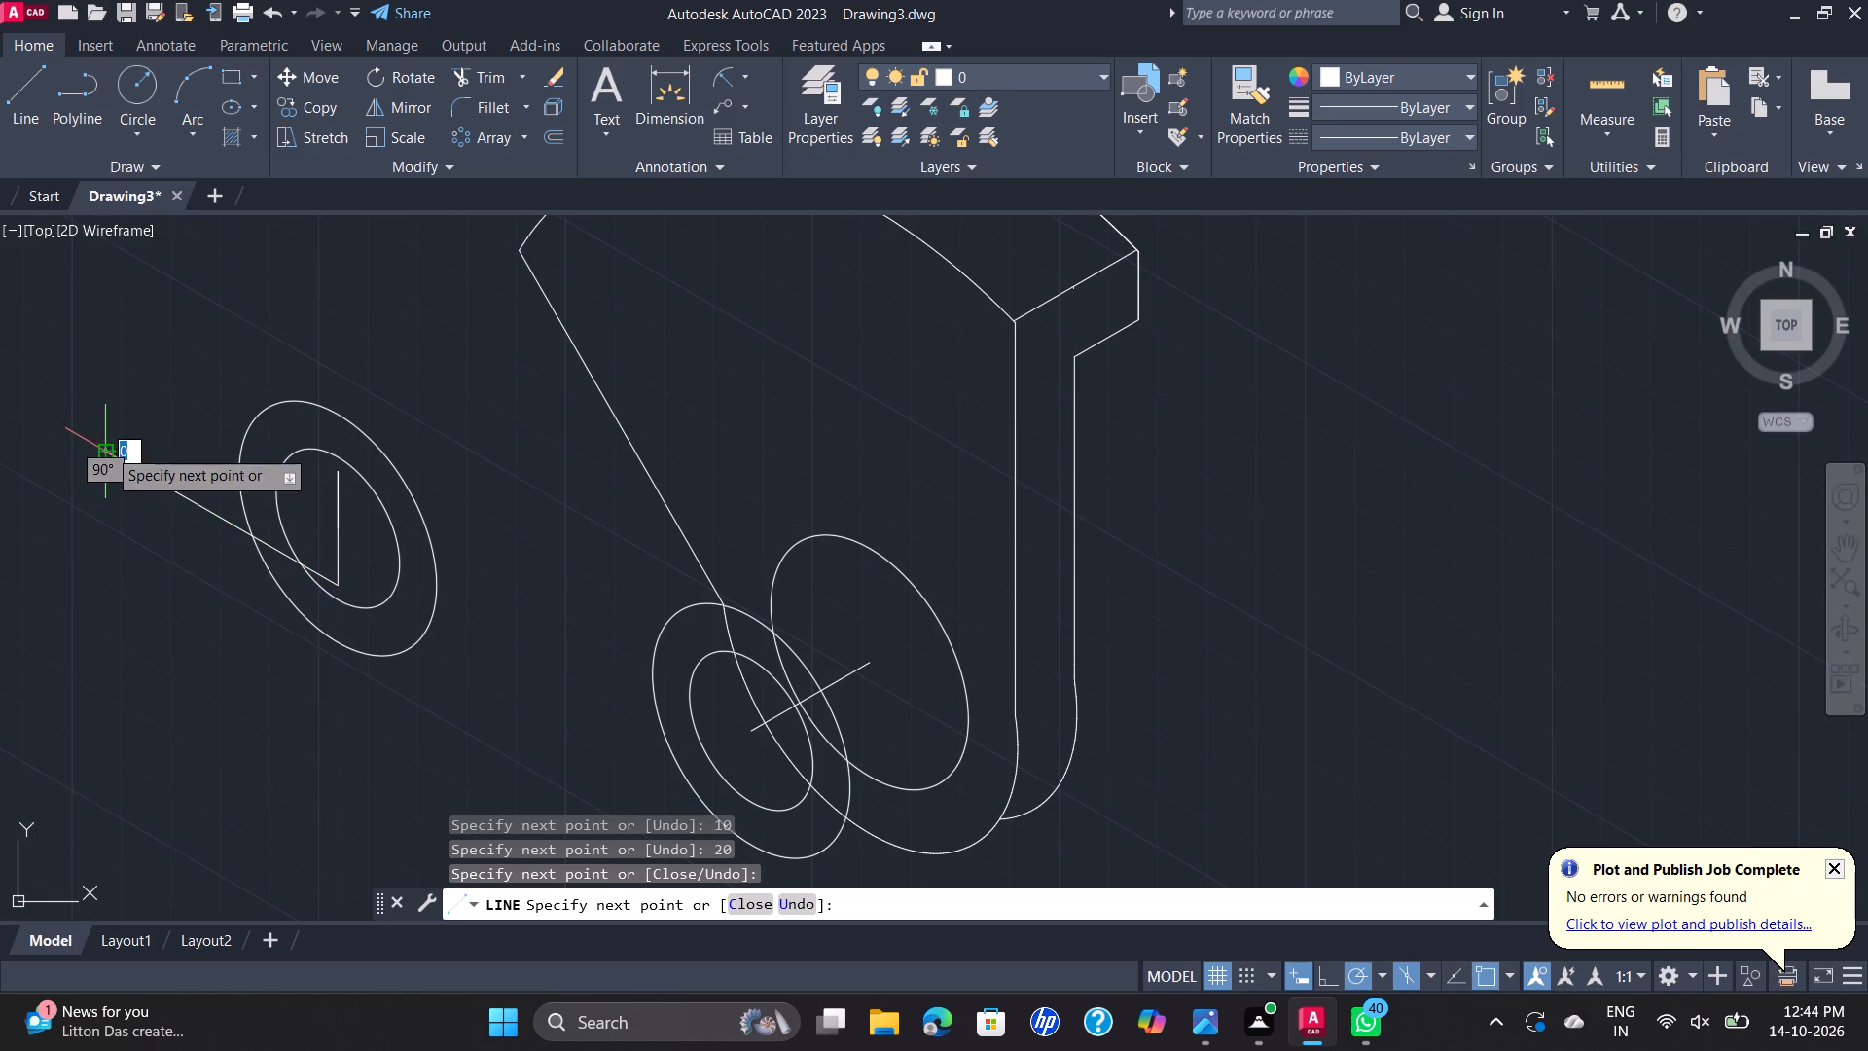
pyautogui.press('Escape')
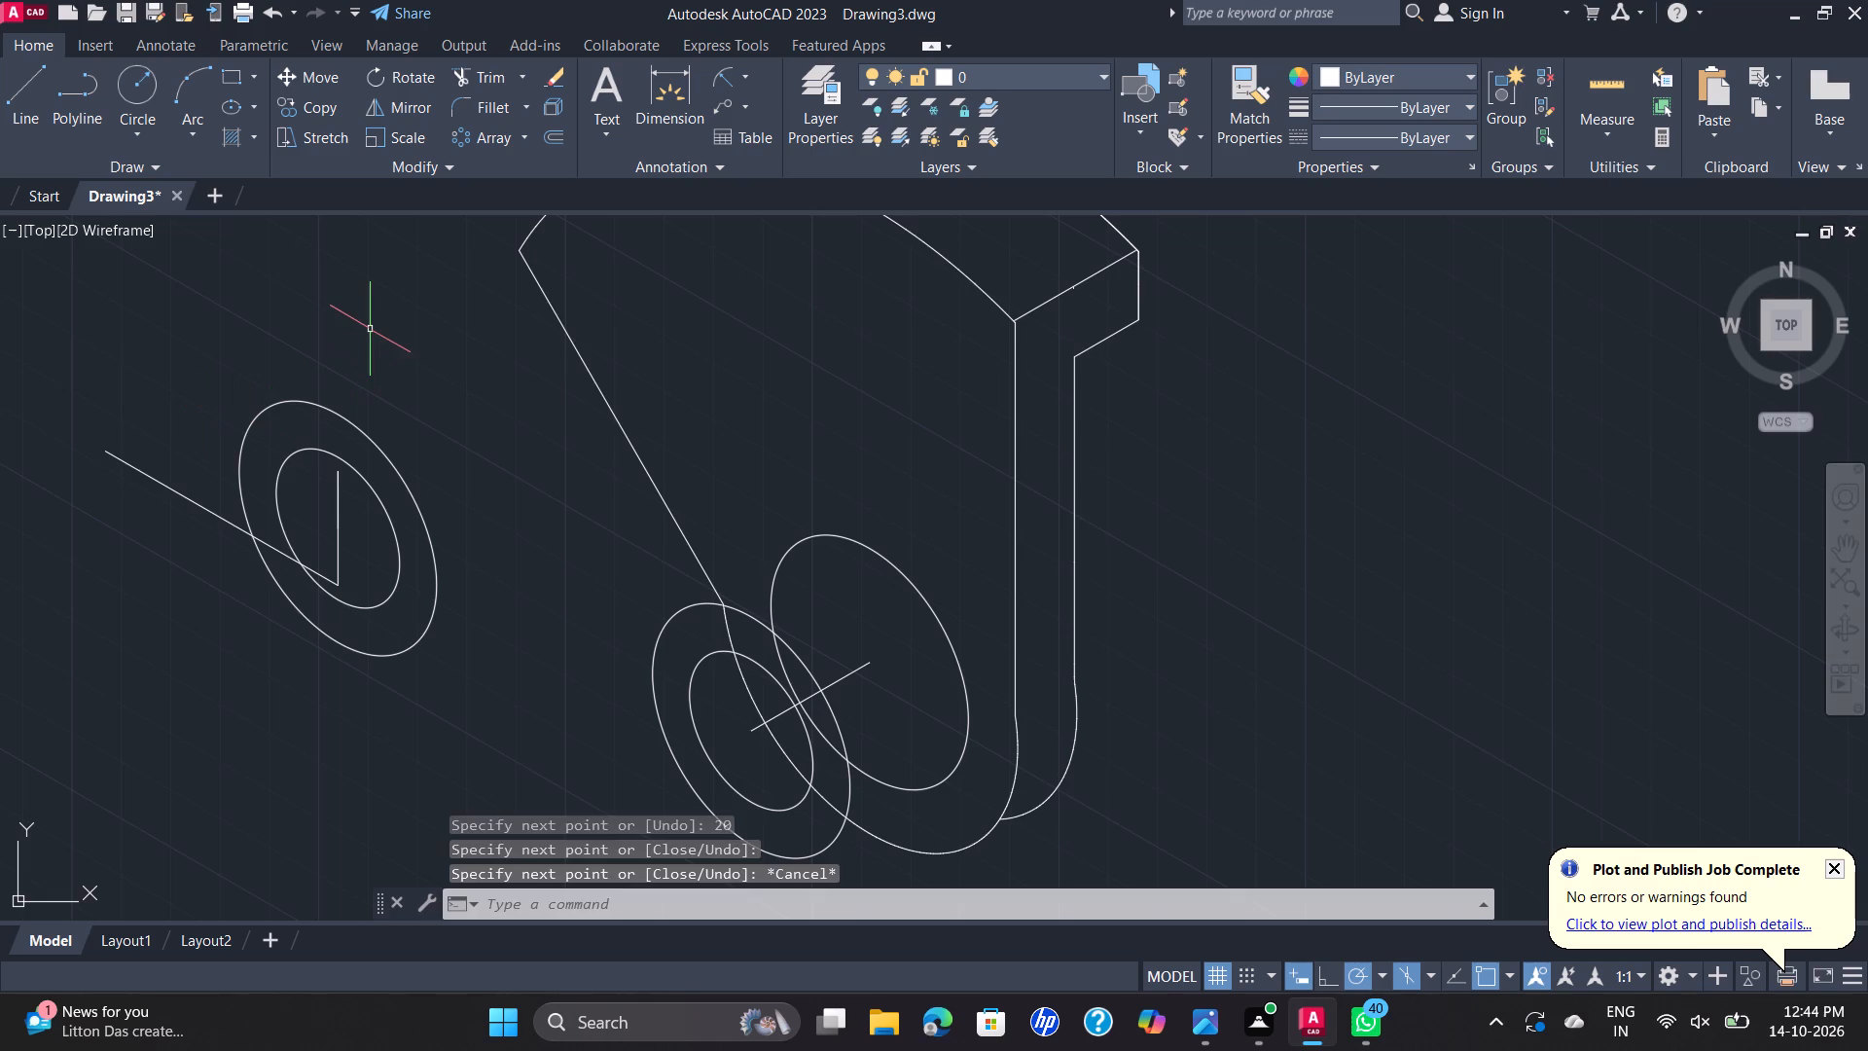
# Draw a parallel line from the upper end of the 20-unit vertical line out past the outer copied ellipse.
pyautogui.press('space')
pyautogui.click(337, 473)
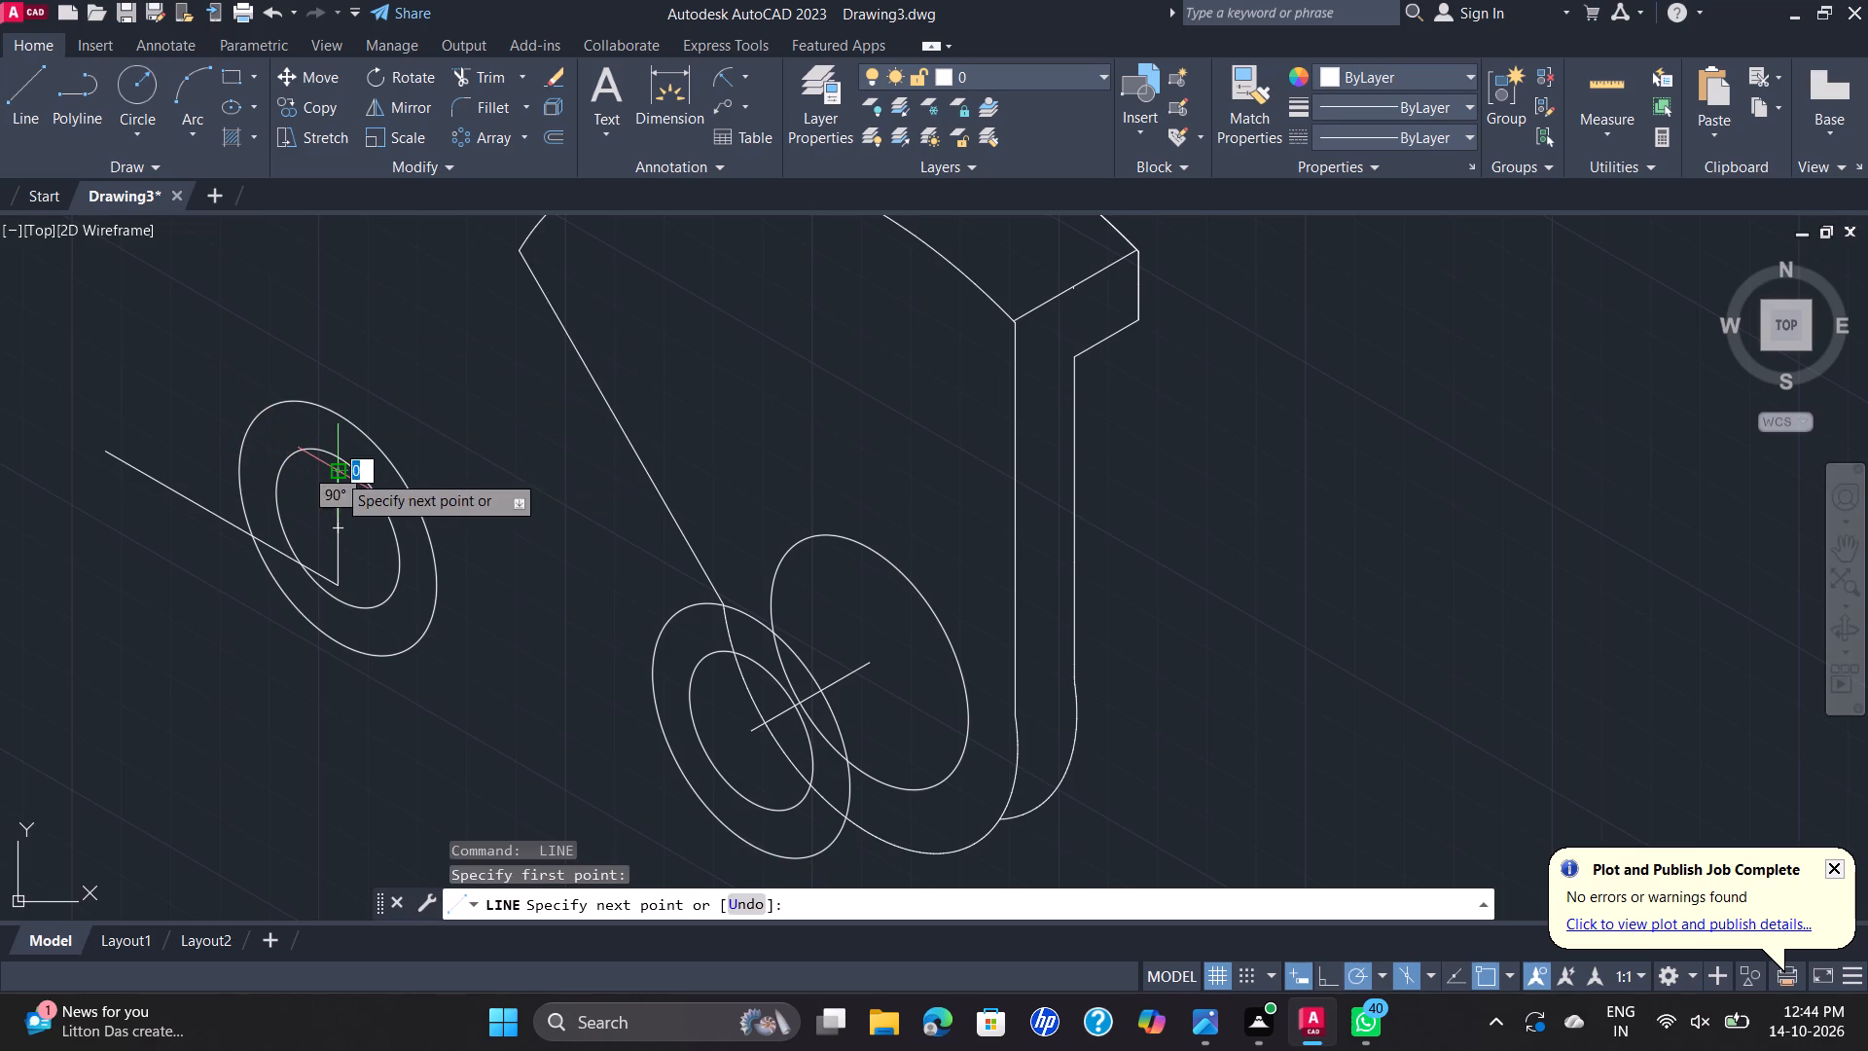
pyautogui.click(54, 309)
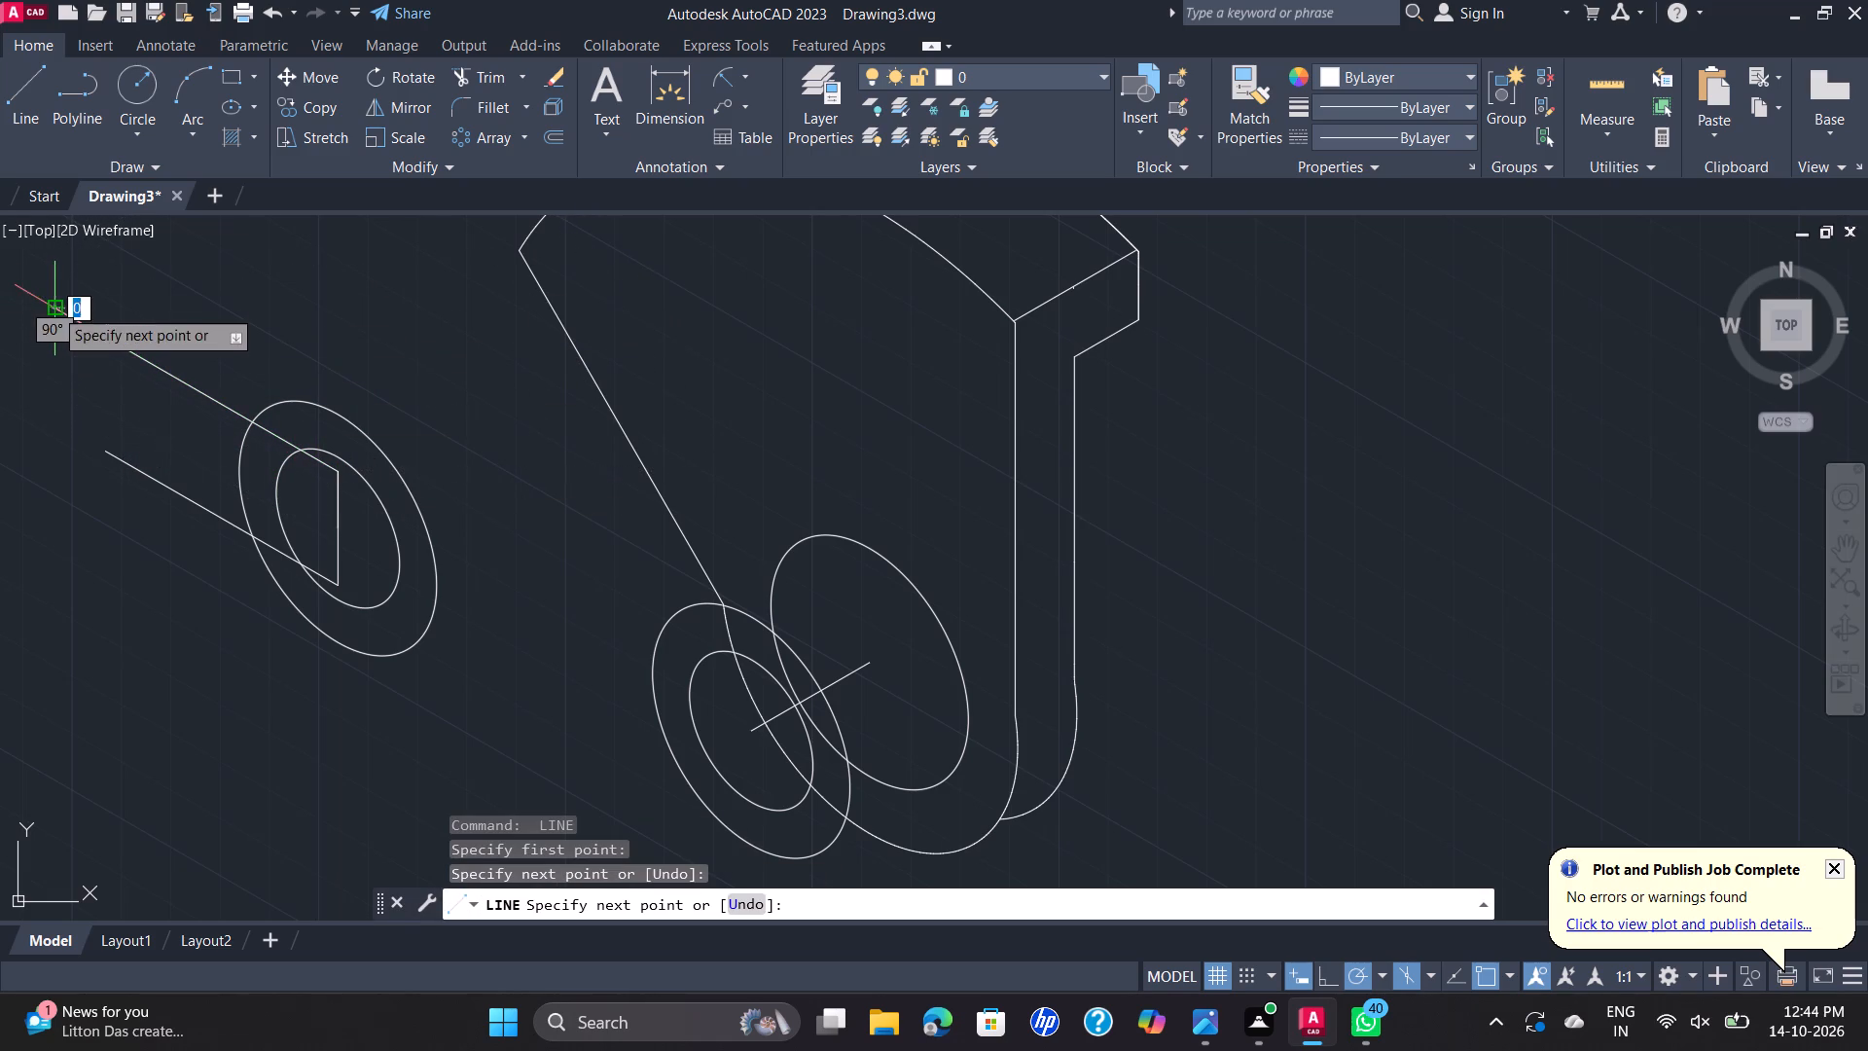
pyautogui.press('`')
pyautogui.press('Escape')
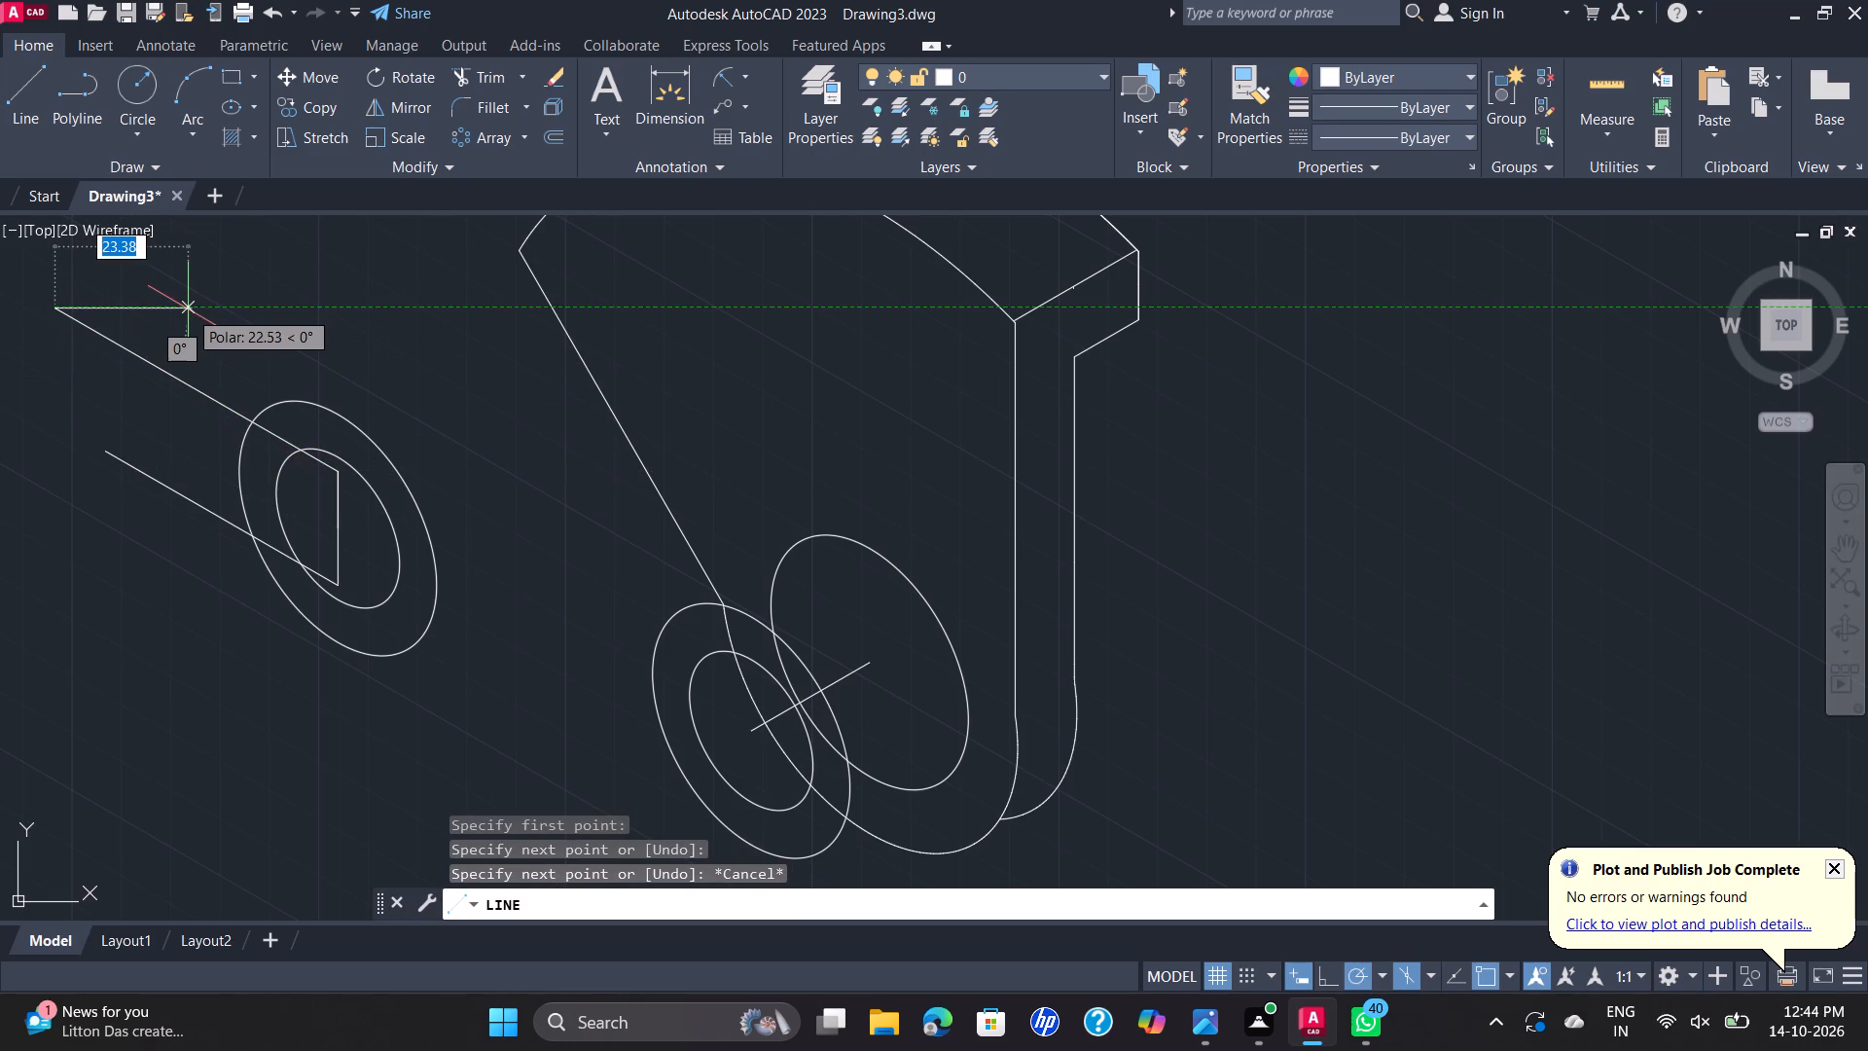
pyautogui.press('Escape')
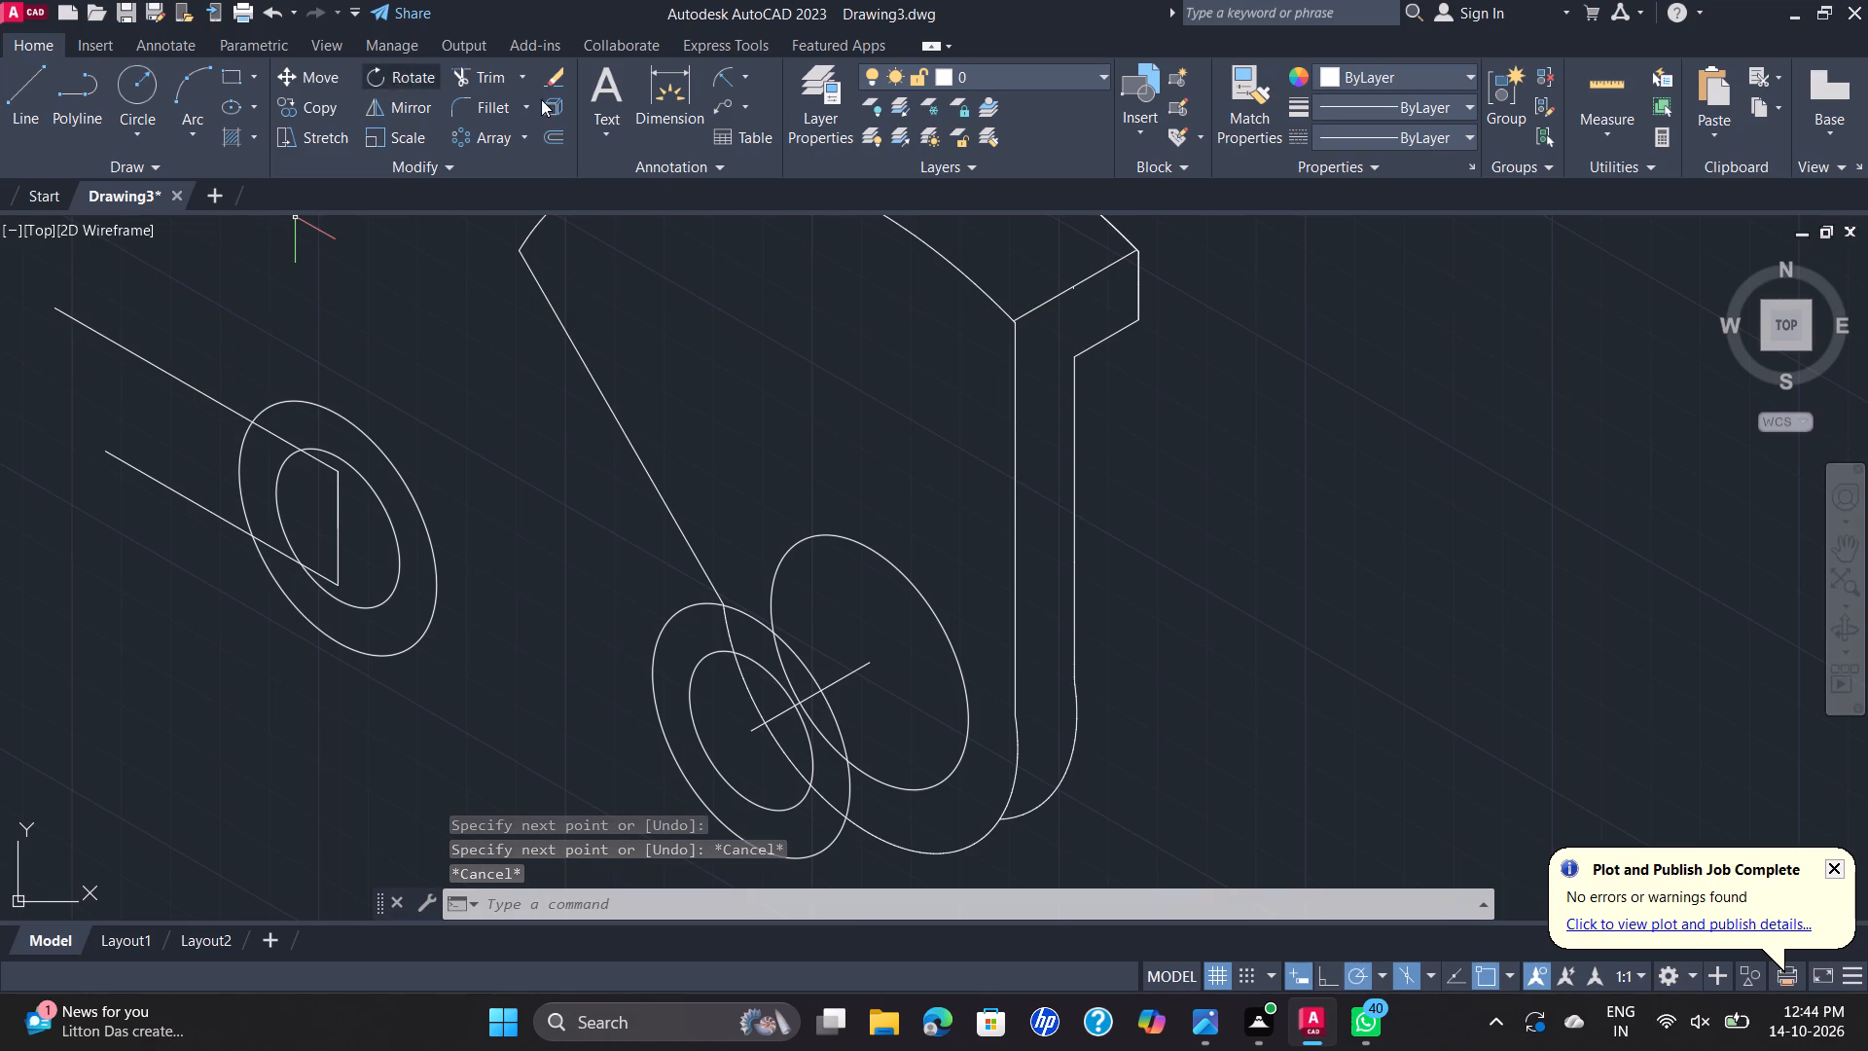
# Trim both copied ellipses between the two parallel lines, and trim the line ends extending beyond the outer ellipse.
pyautogui.click(489, 86)
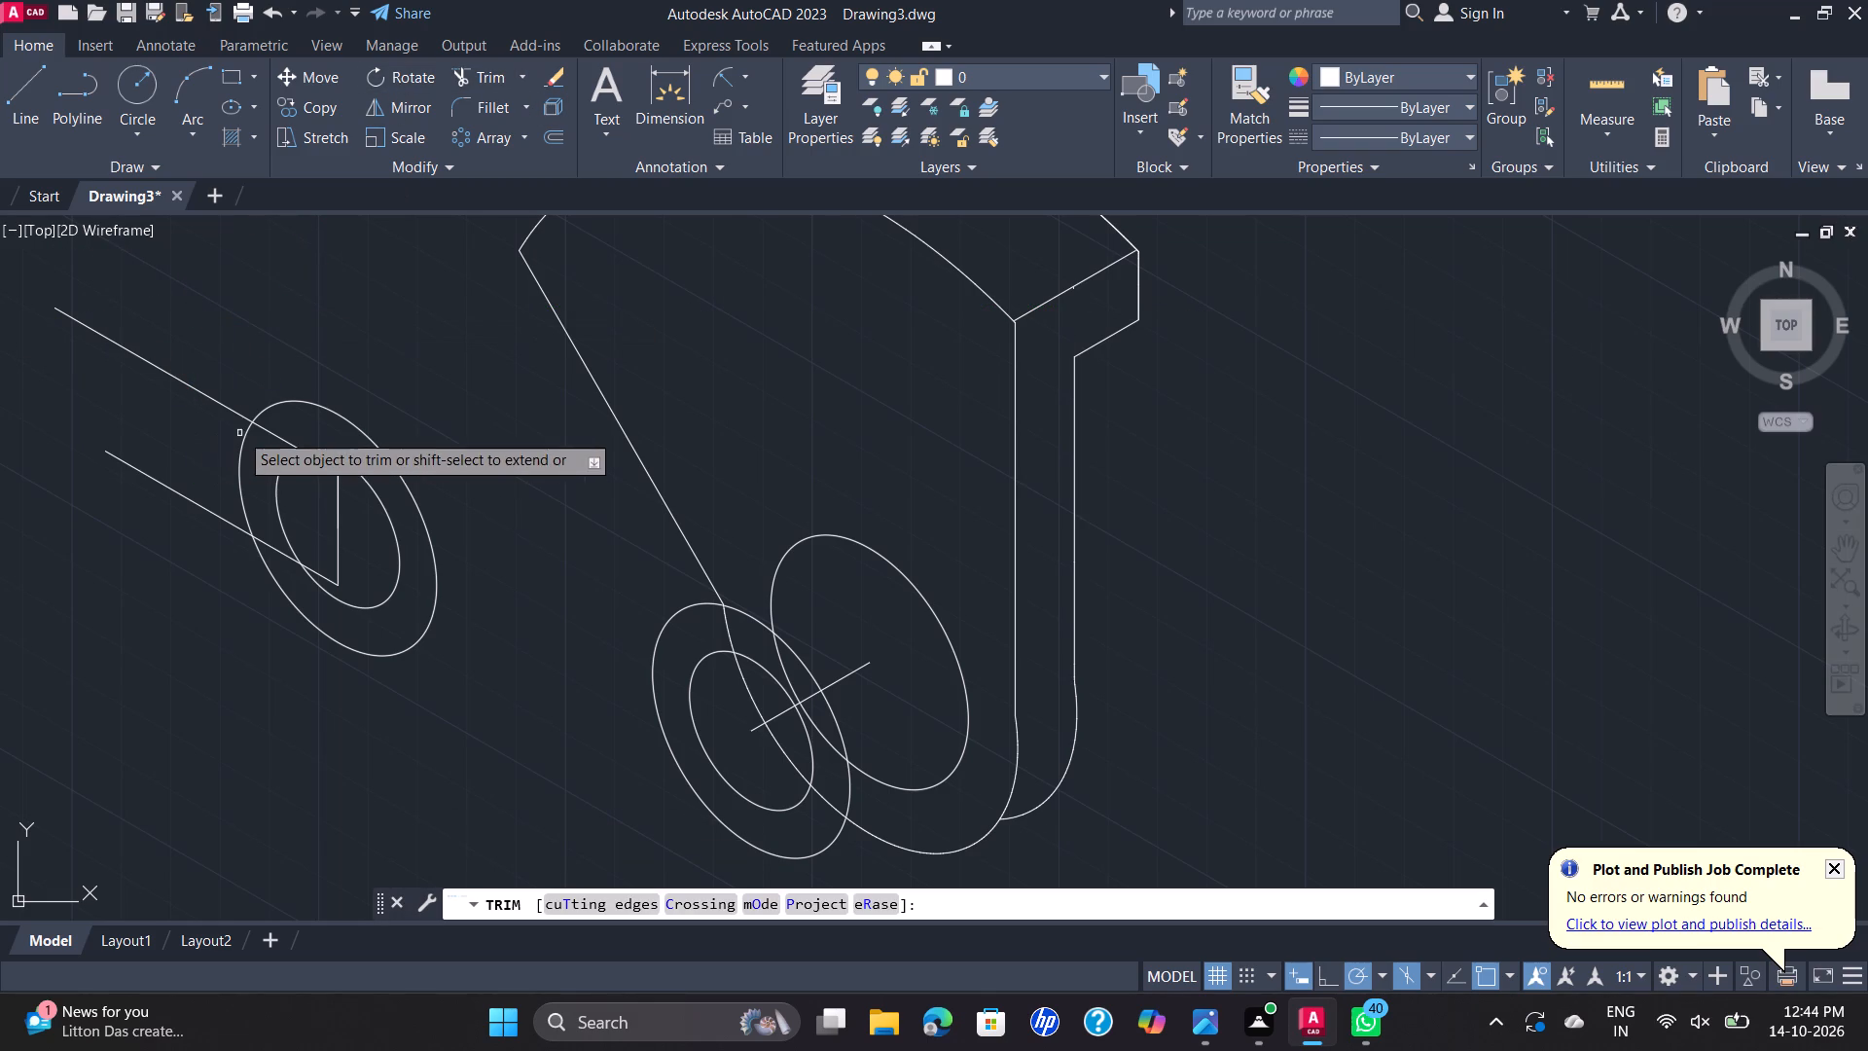
pyautogui.click(240, 455)
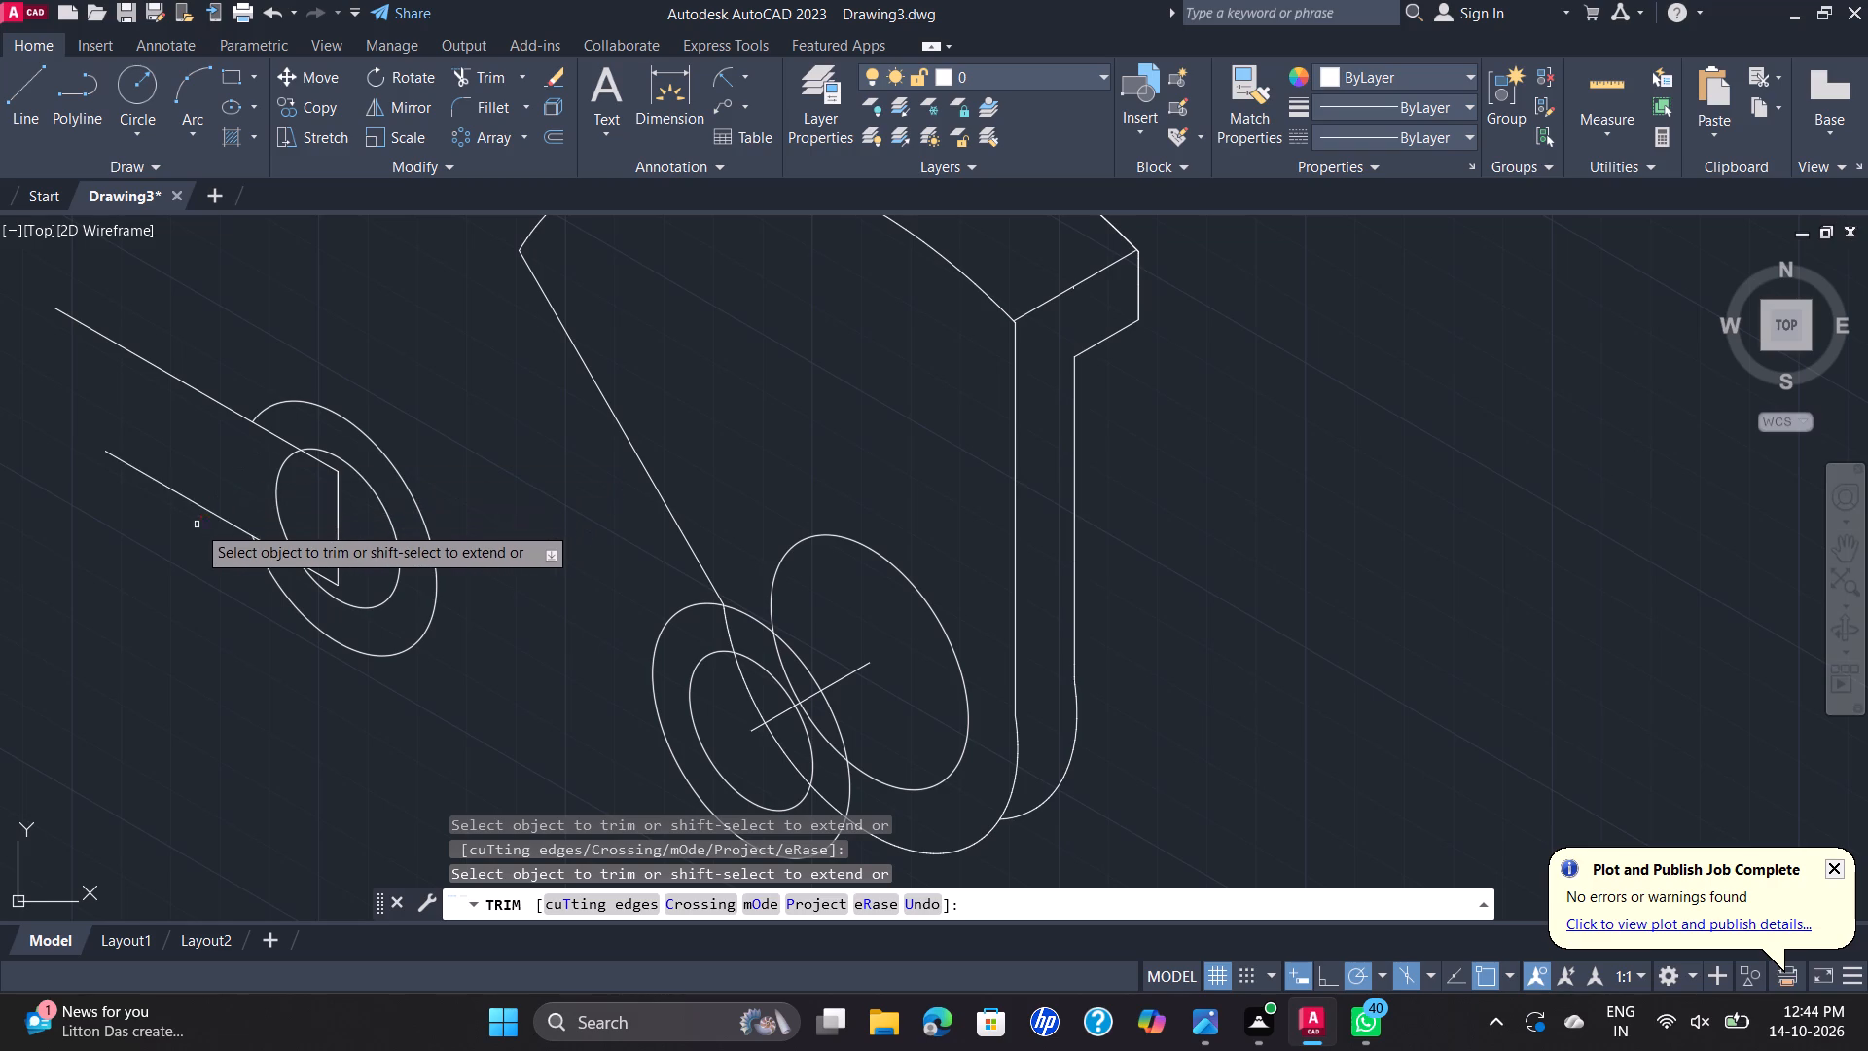
pyautogui.click(213, 519)
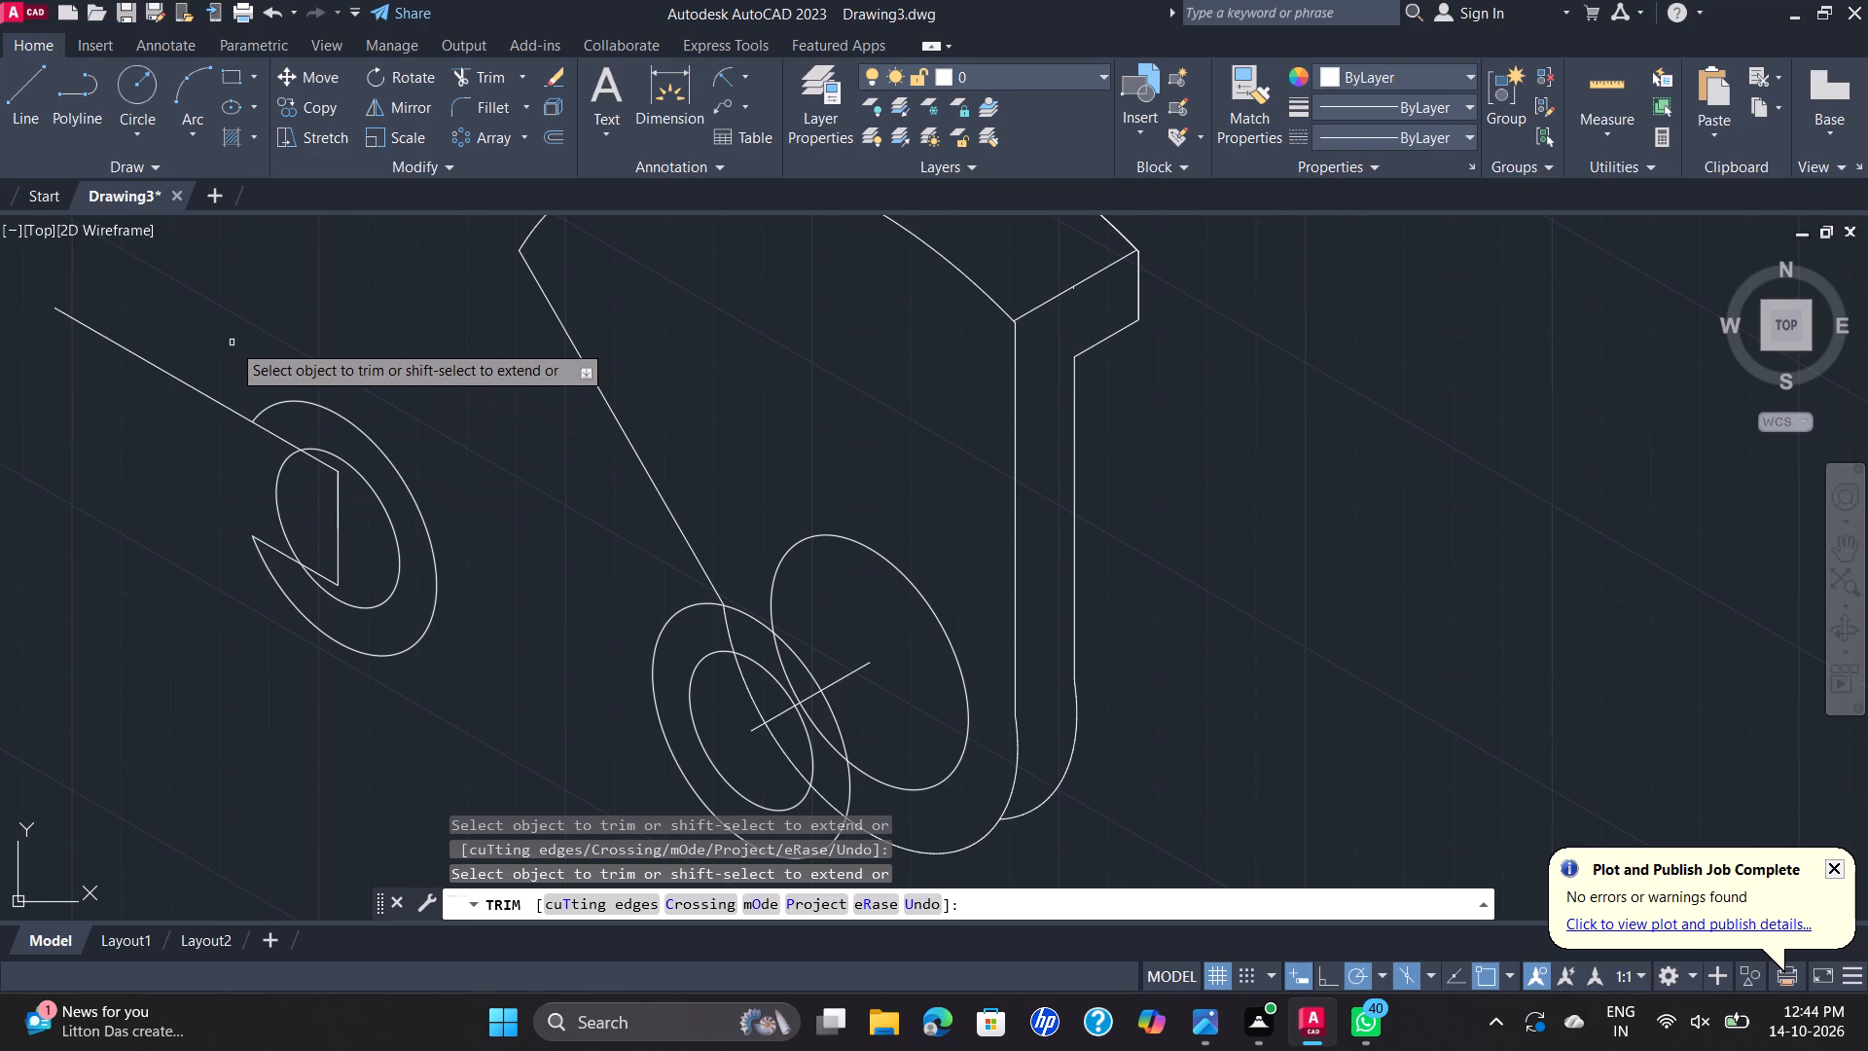
pyautogui.click(216, 403)
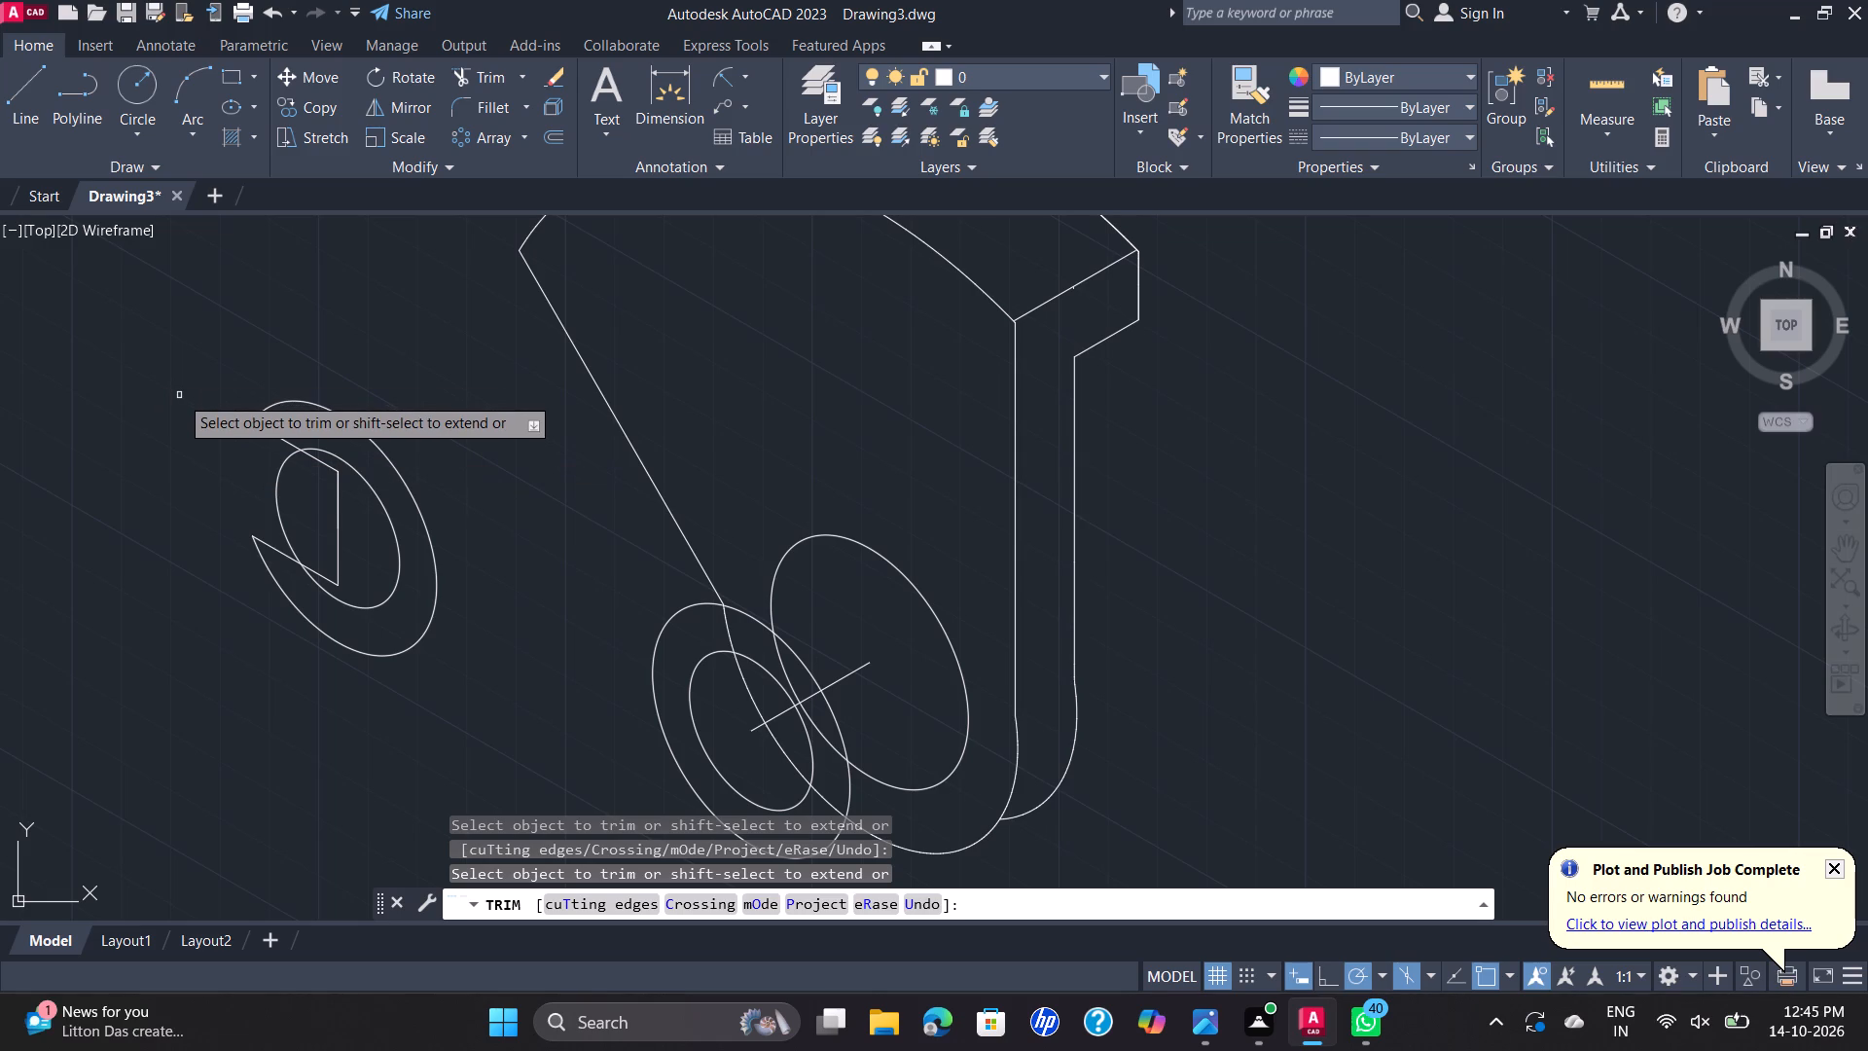
pyautogui.click(279, 476)
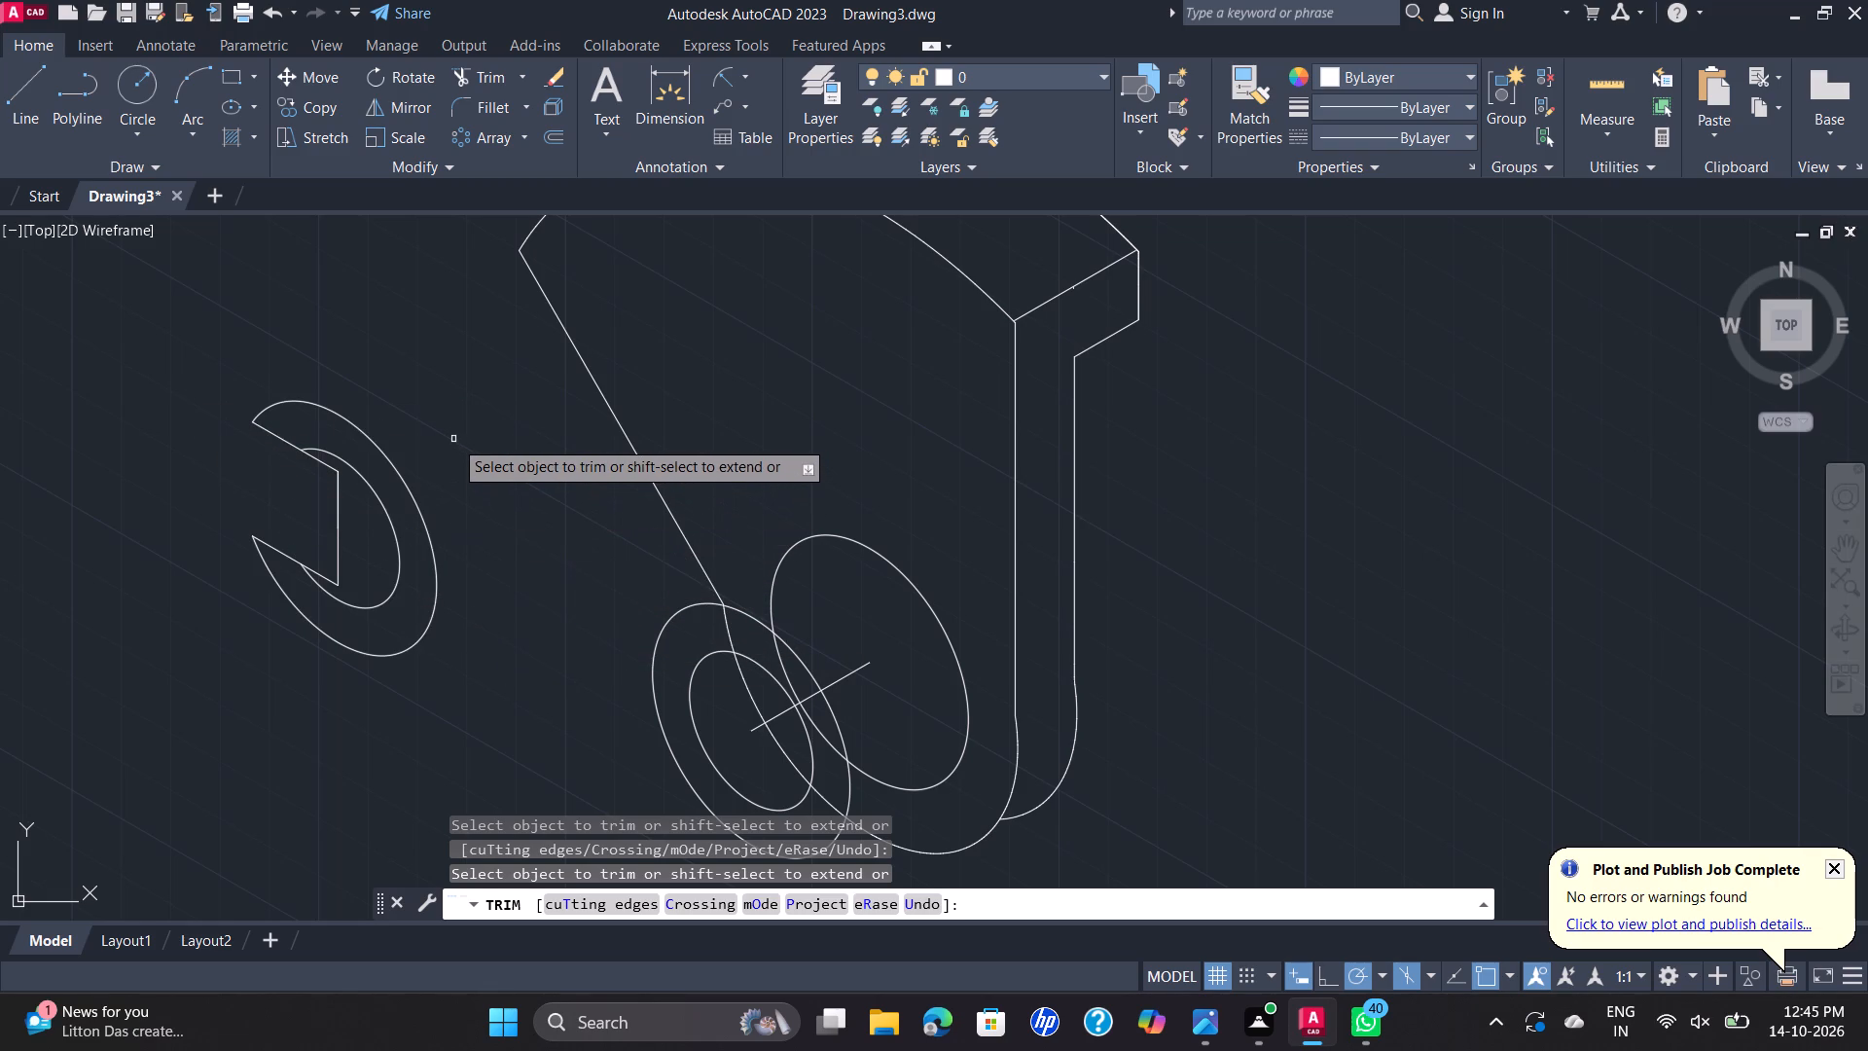
pyautogui.press('Escape')
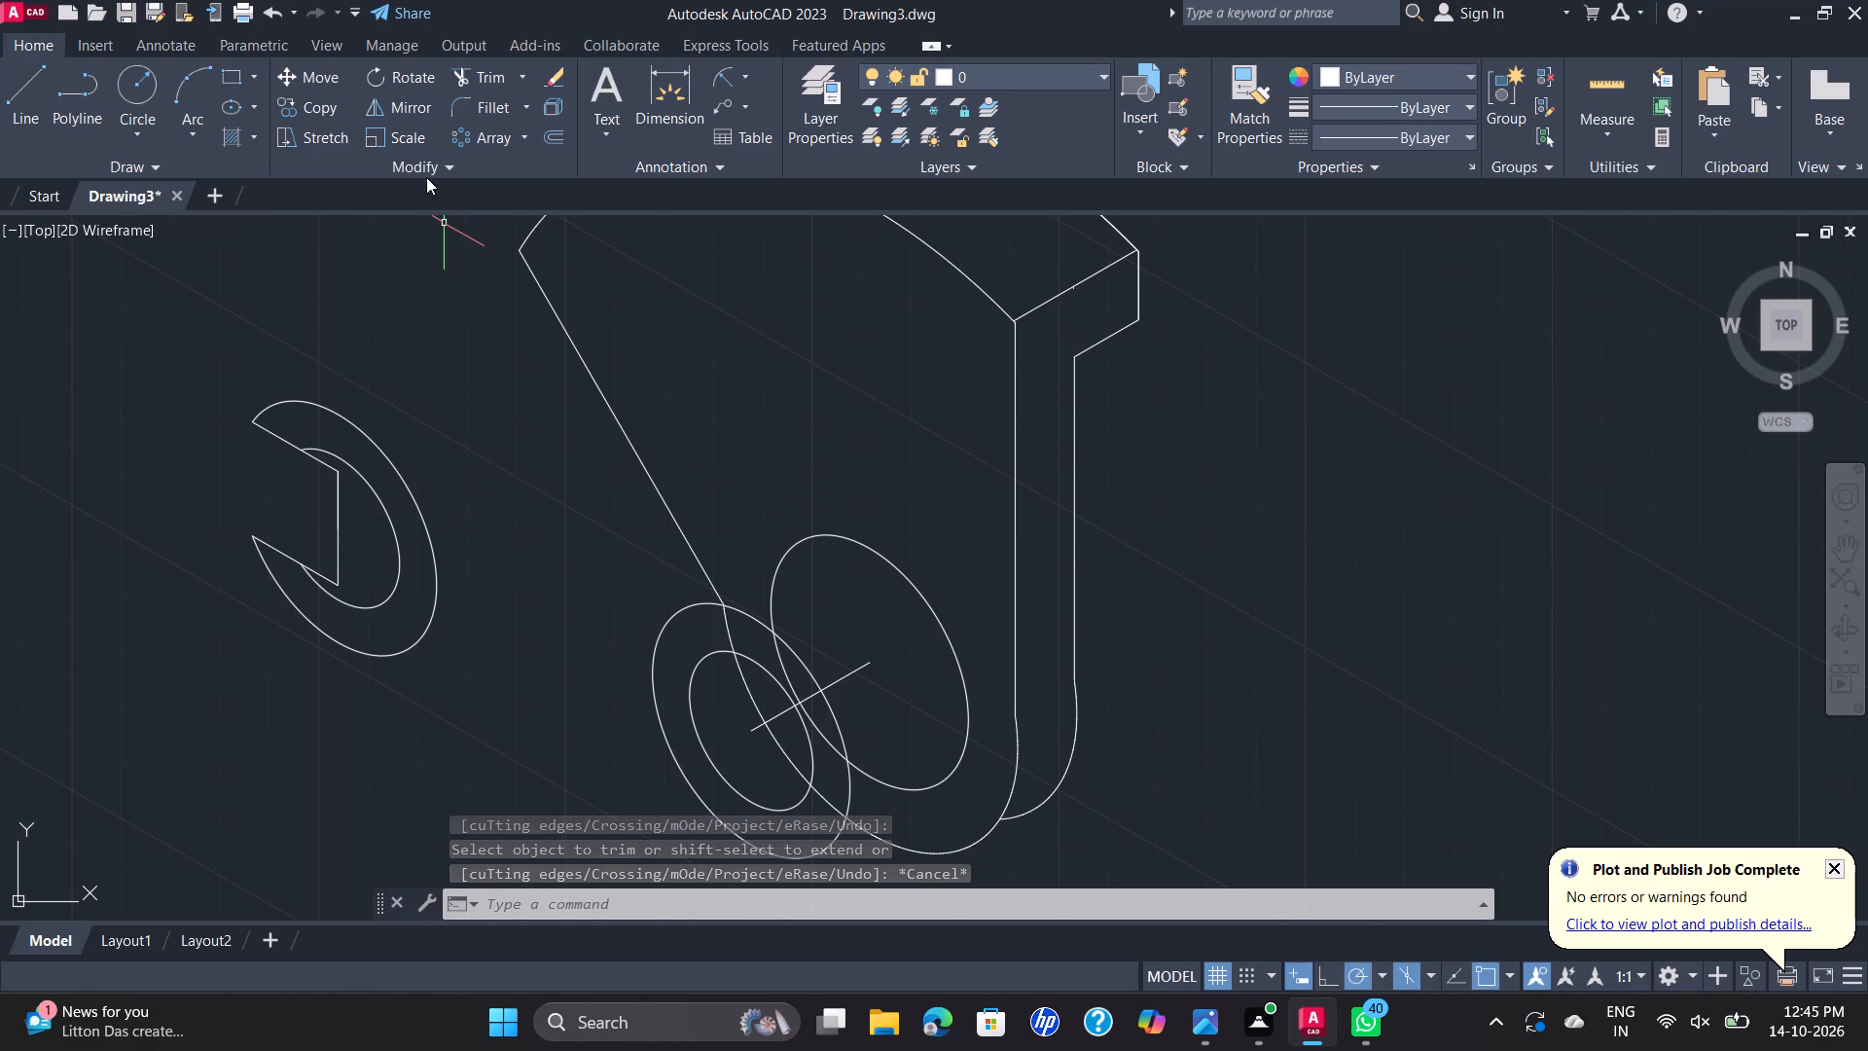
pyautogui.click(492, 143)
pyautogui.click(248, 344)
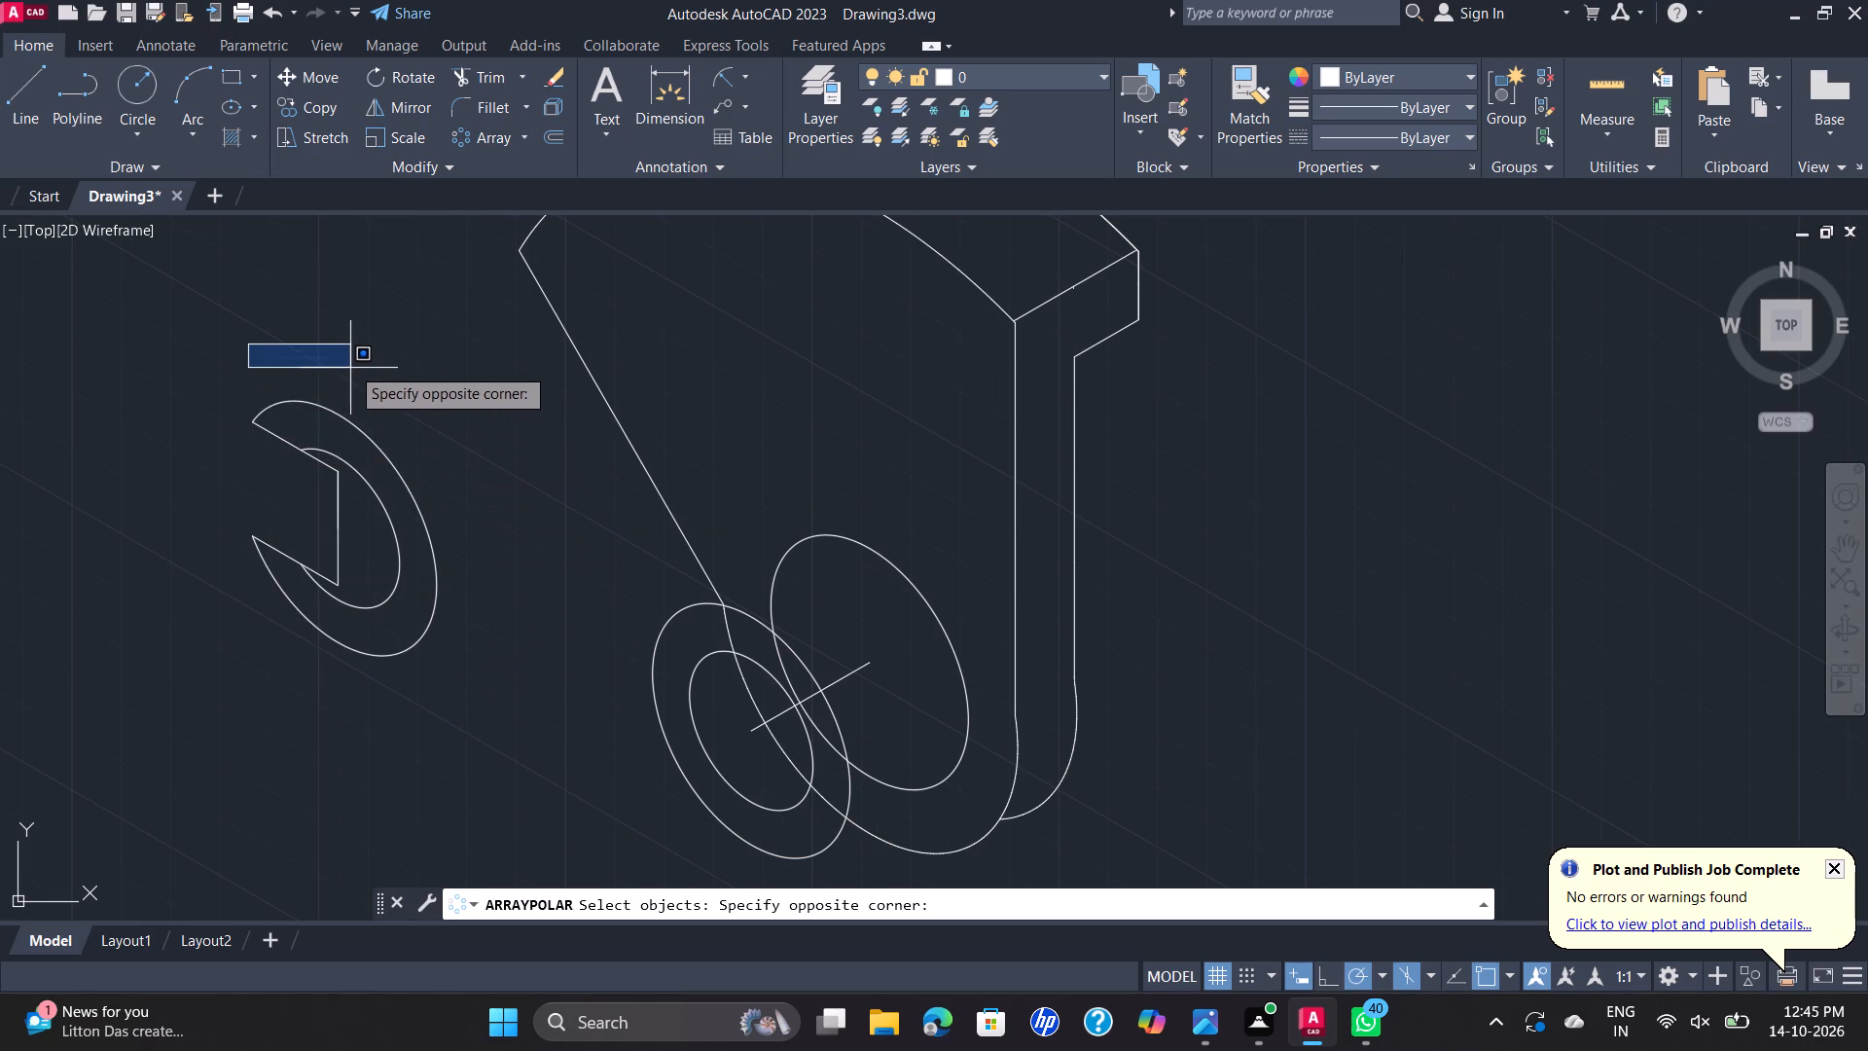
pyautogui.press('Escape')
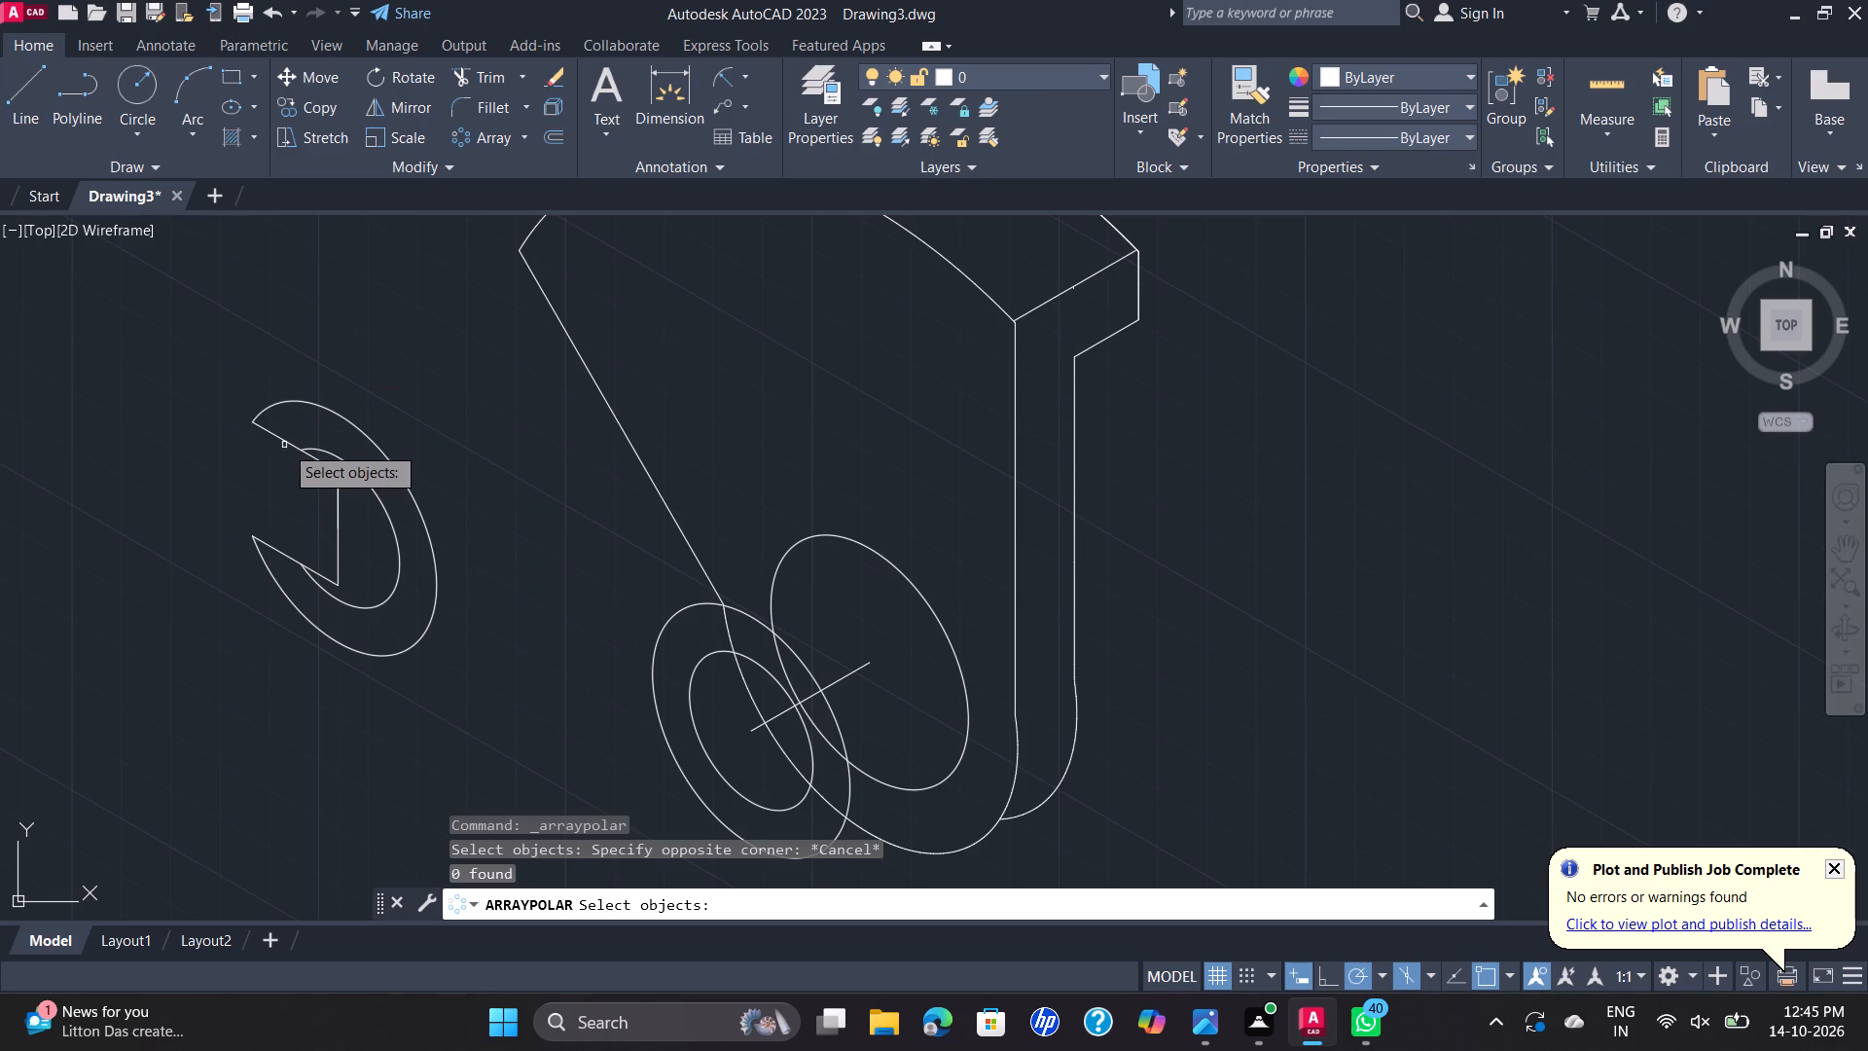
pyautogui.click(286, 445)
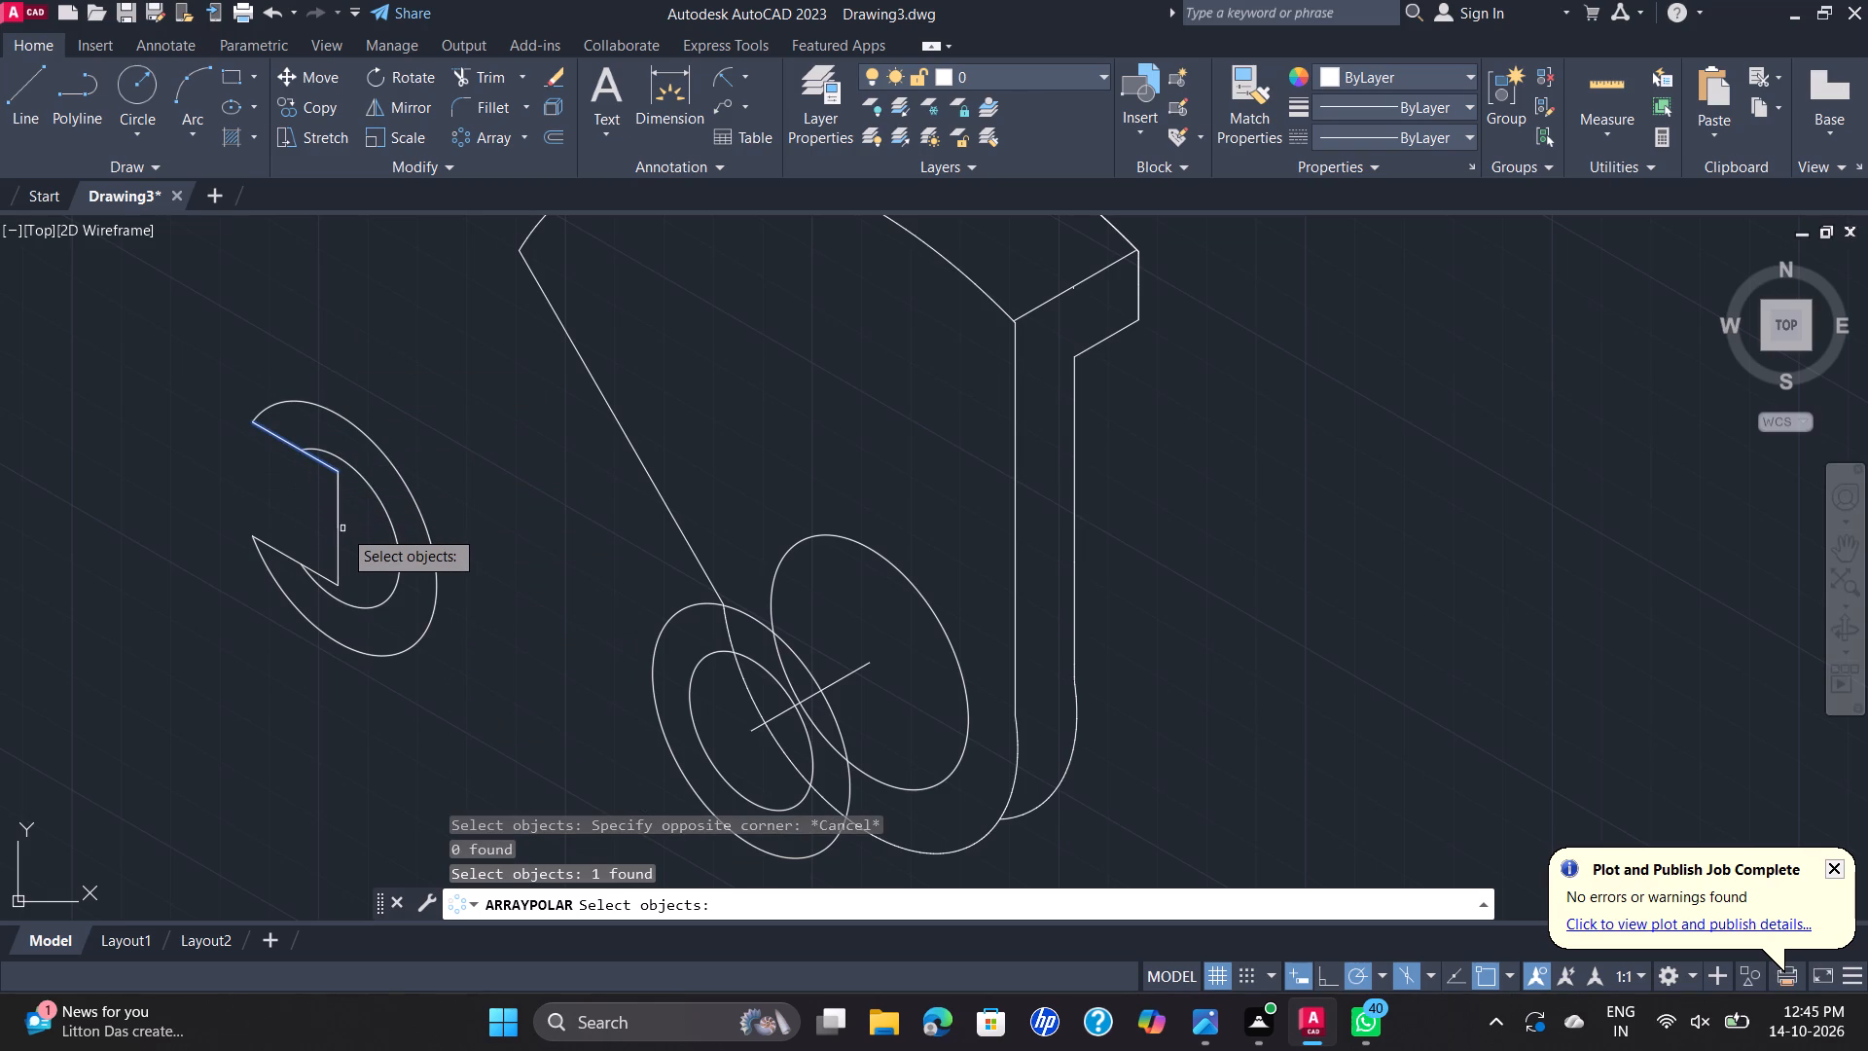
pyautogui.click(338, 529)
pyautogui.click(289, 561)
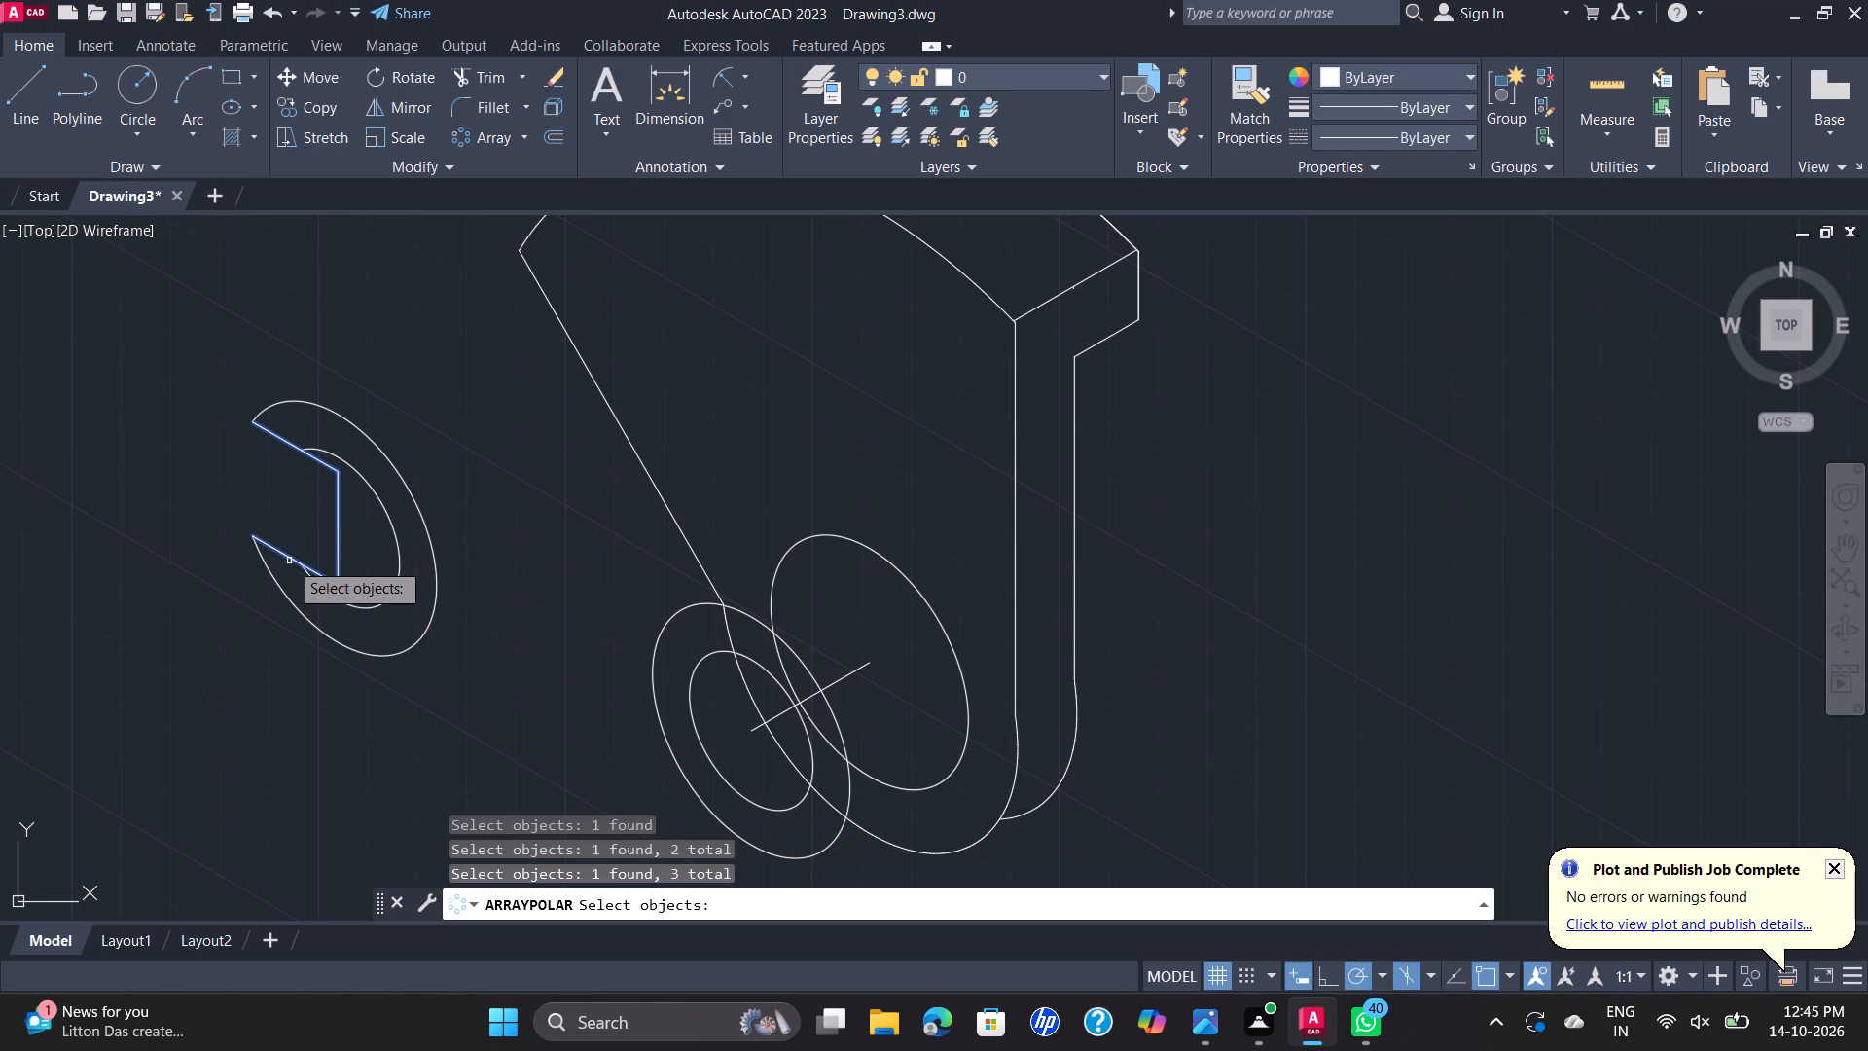
# Polar array the two slot lines and the vertical line about the copied ellipses' centre with 2 items.
pyautogui.click(486, 142)
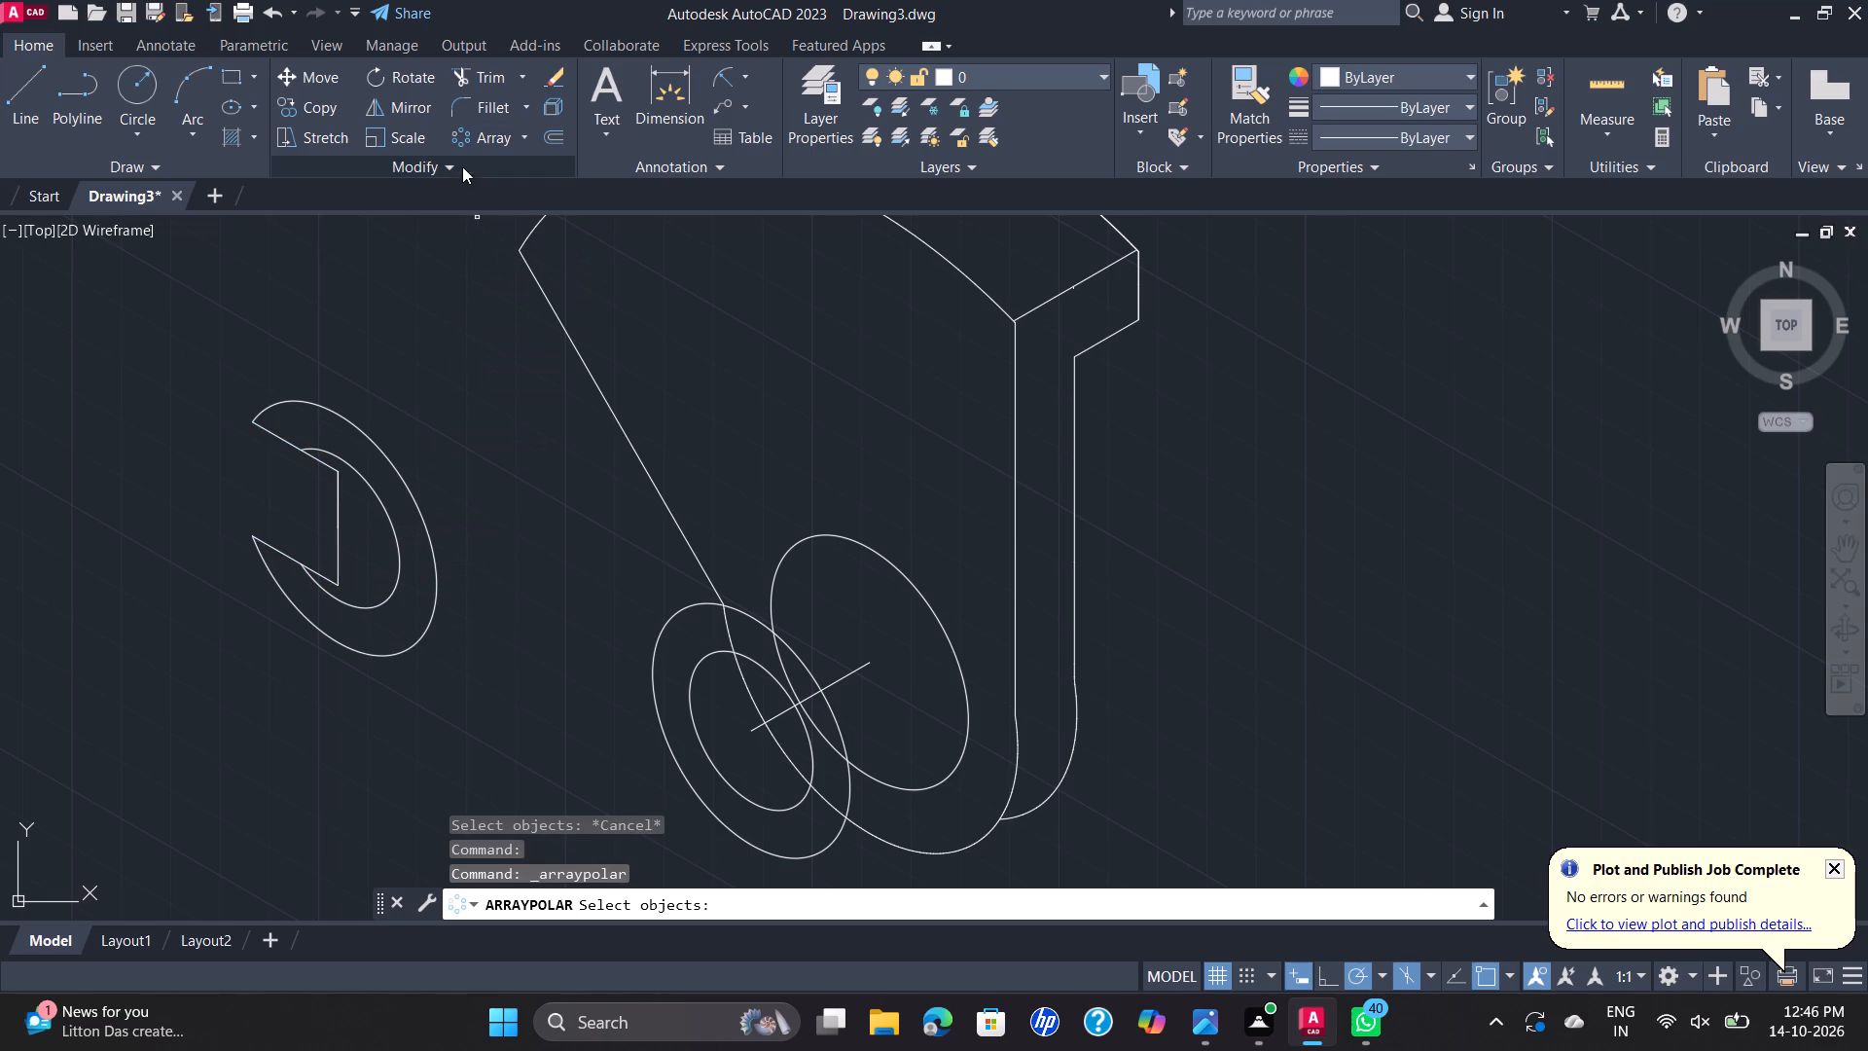
pyautogui.click(277, 438)
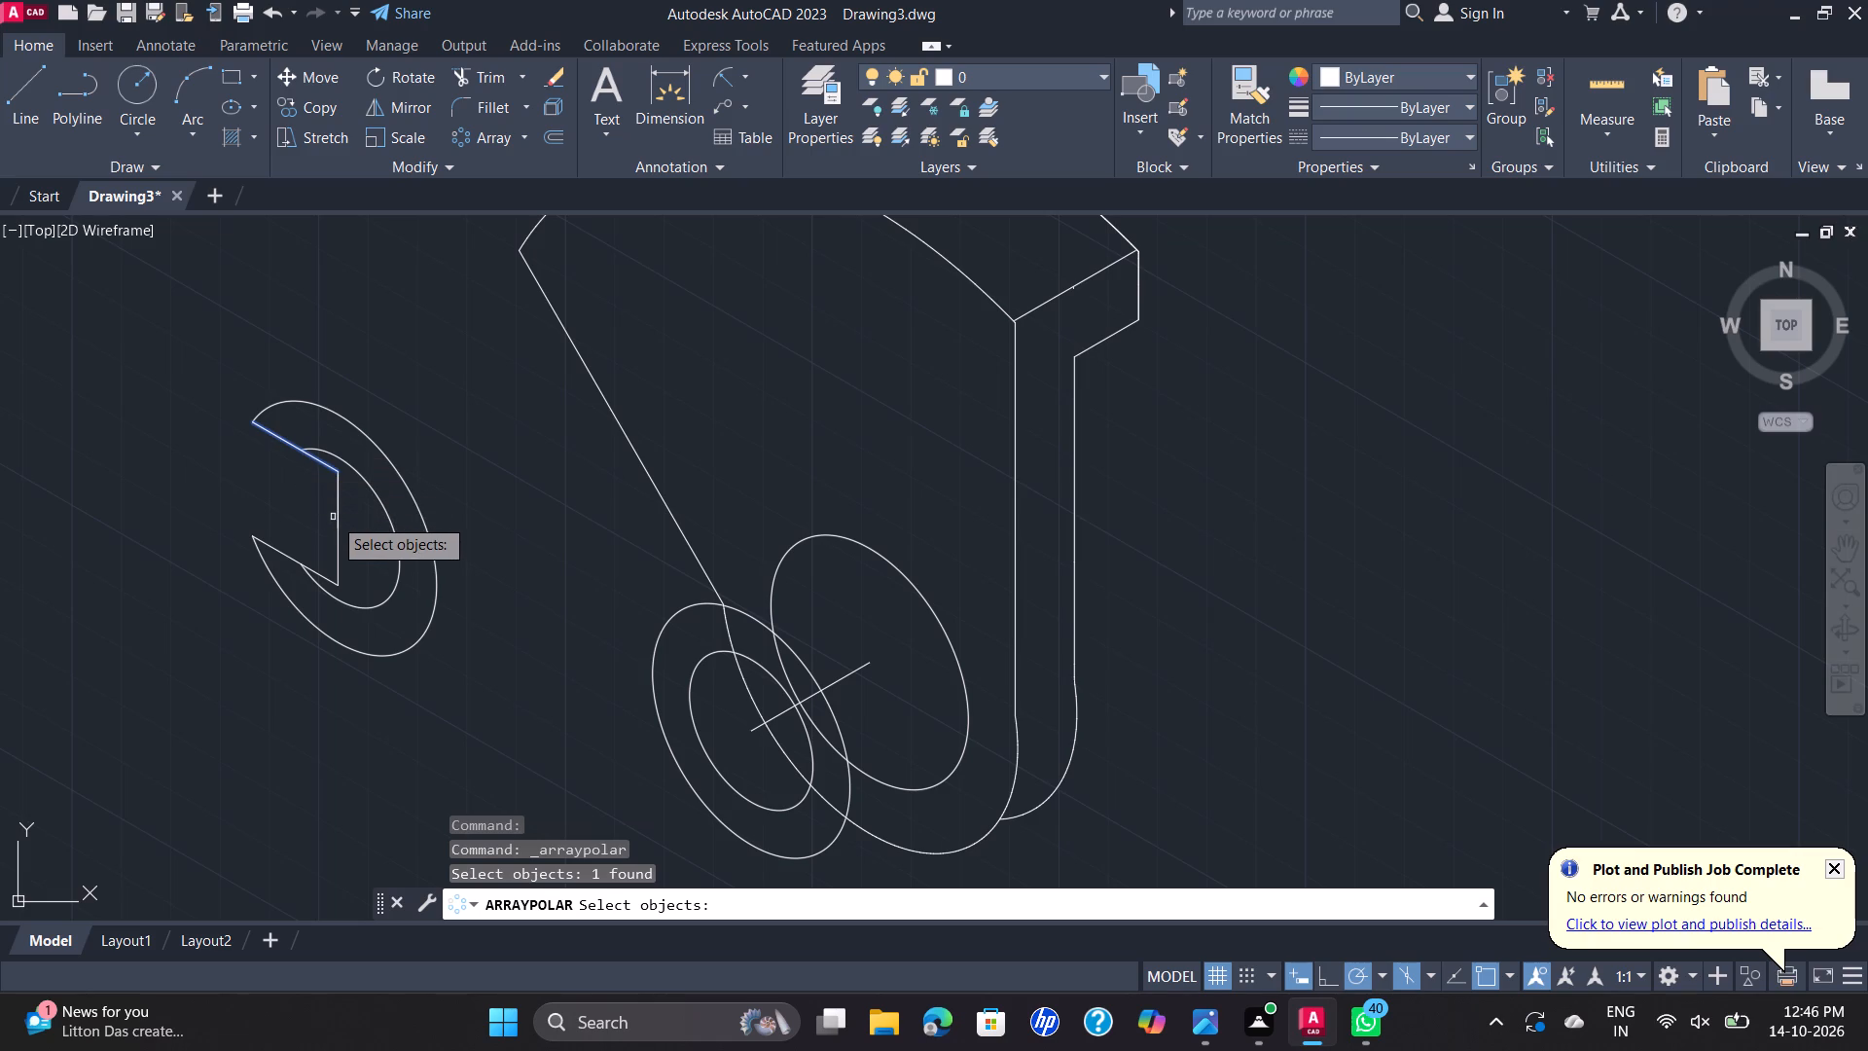
pyautogui.click(338, 516)
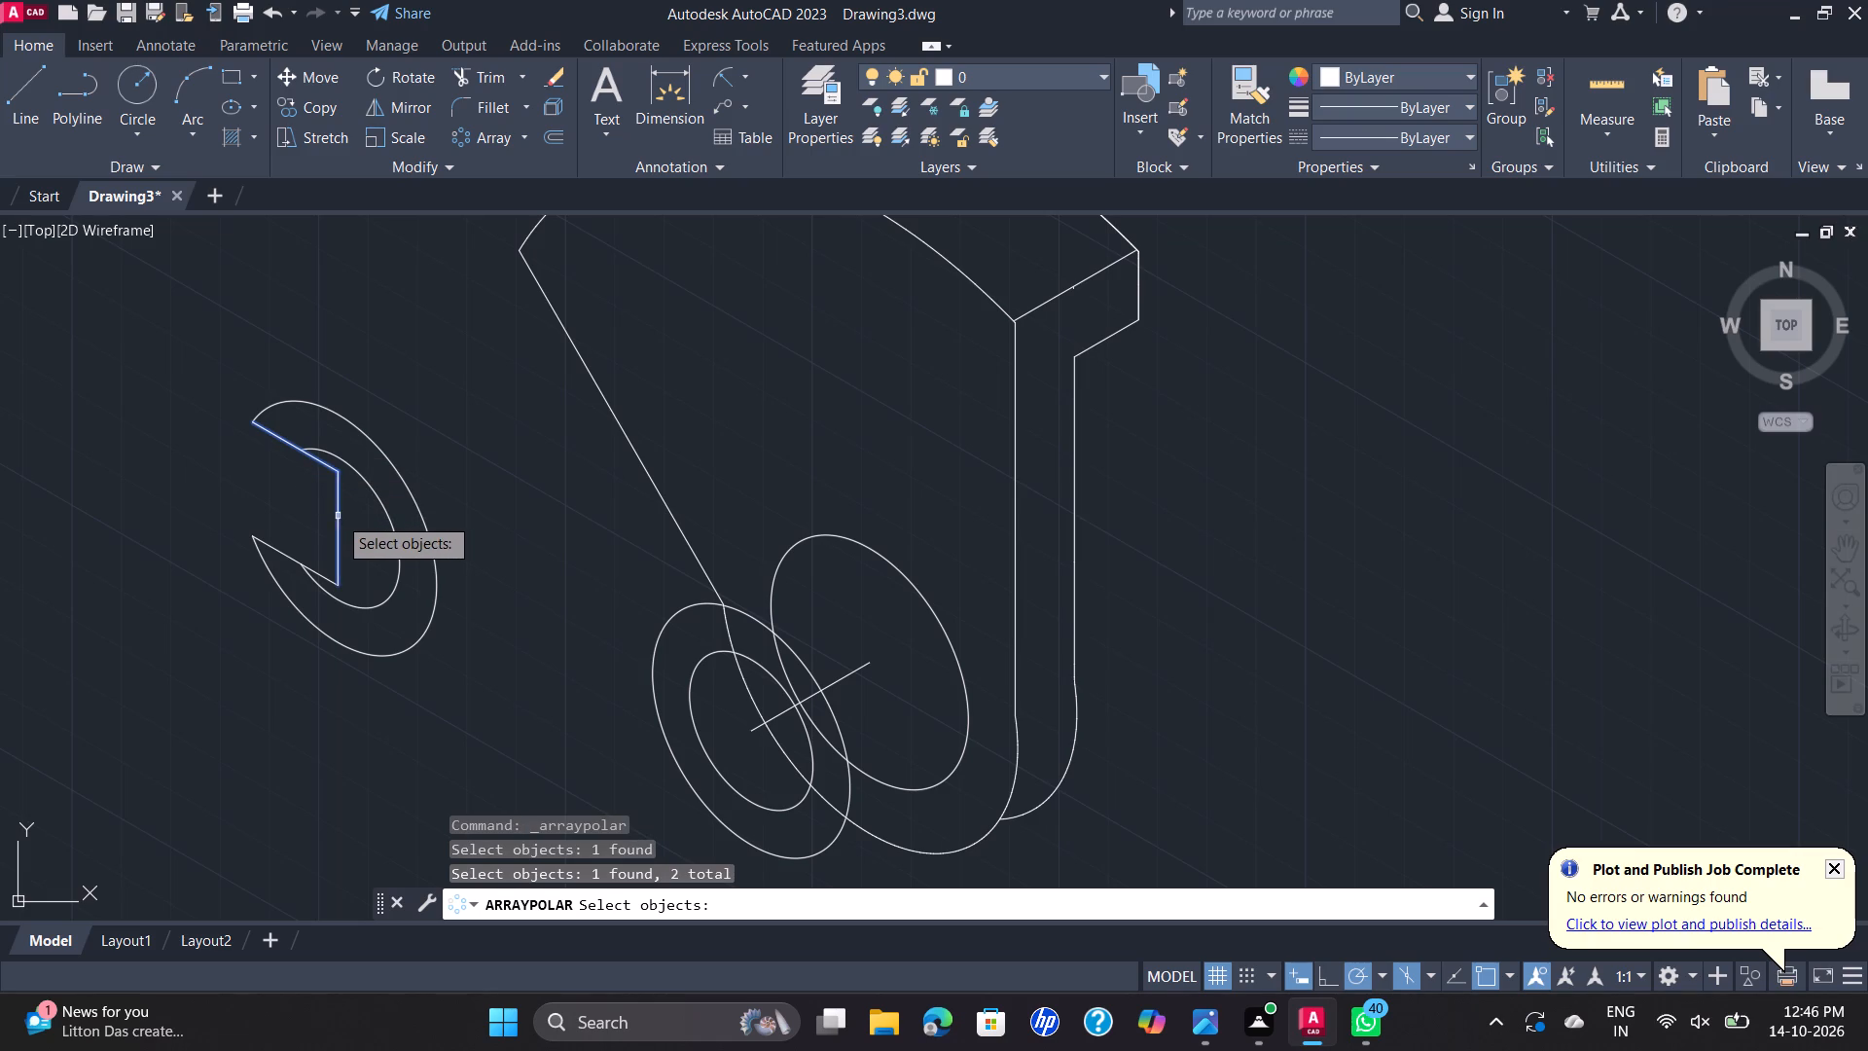
pyautogui.click(301, 564)
pyautogui.rightClick(264, 512)
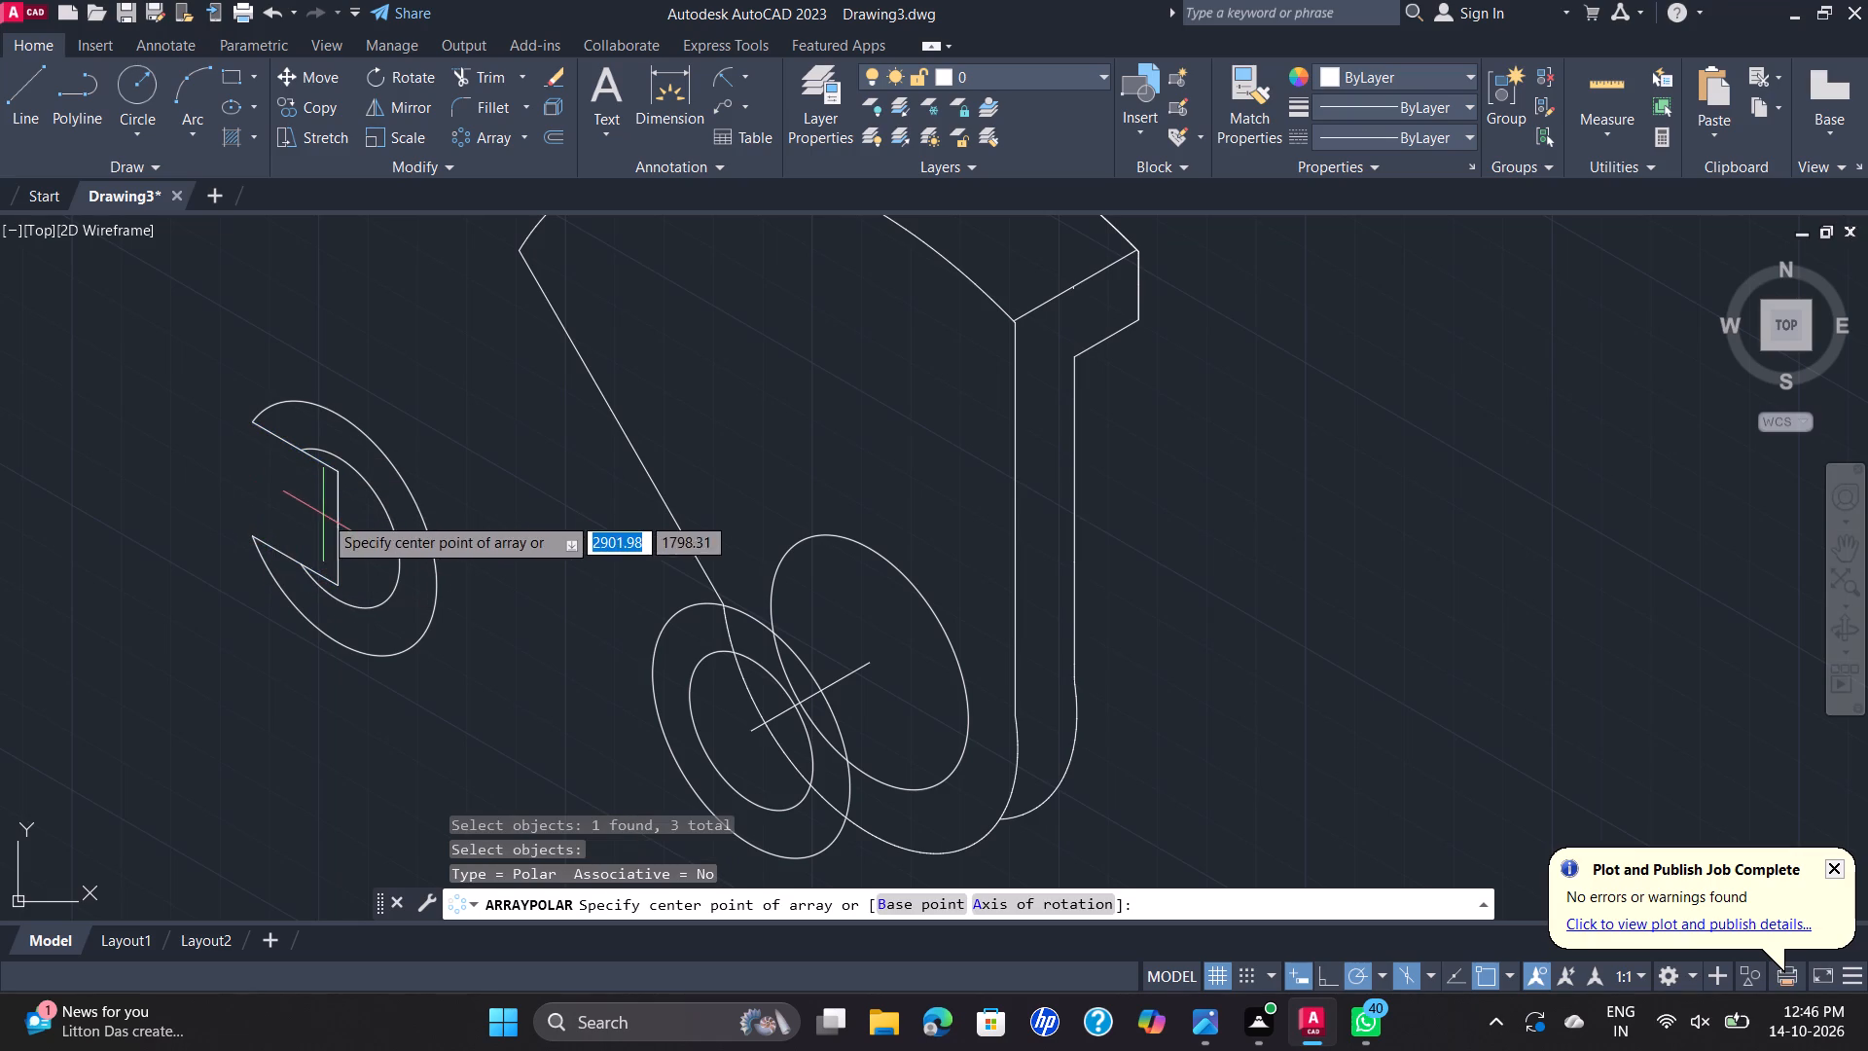
pyautogui.click(341, 530)
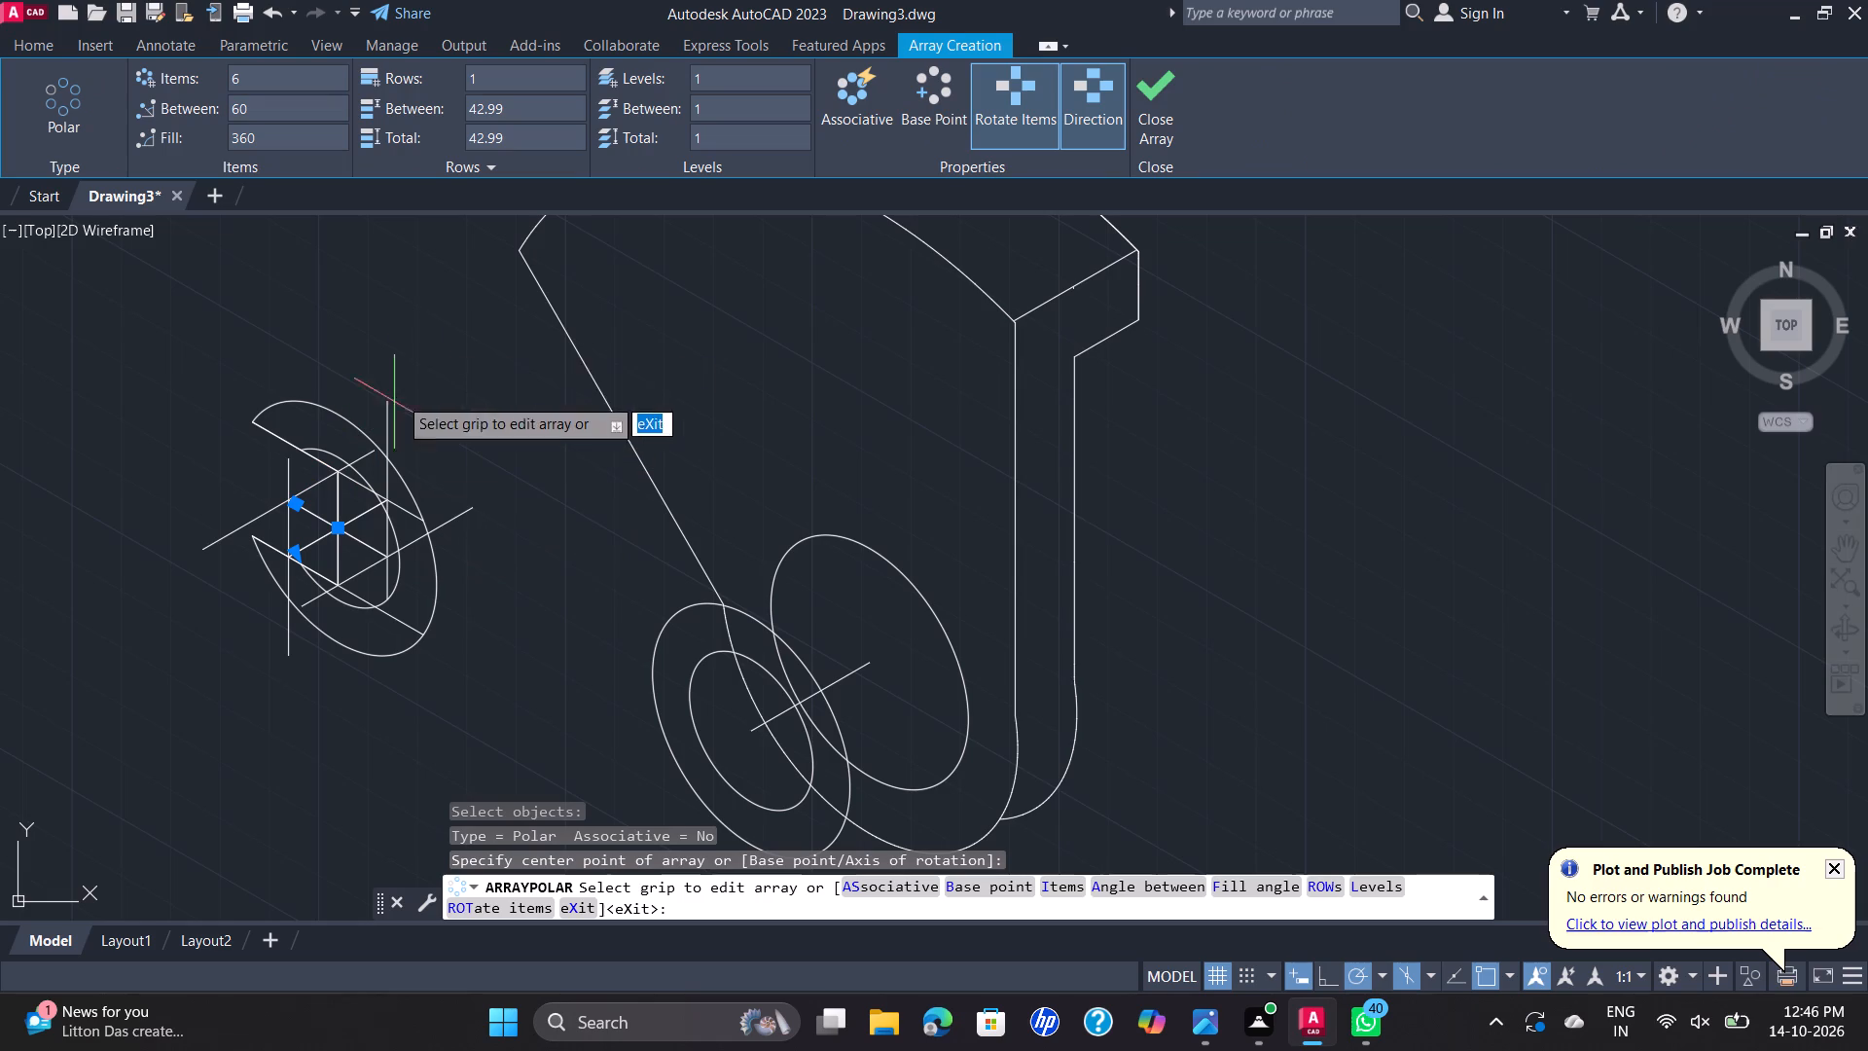
pyautogui.click(296, 85)
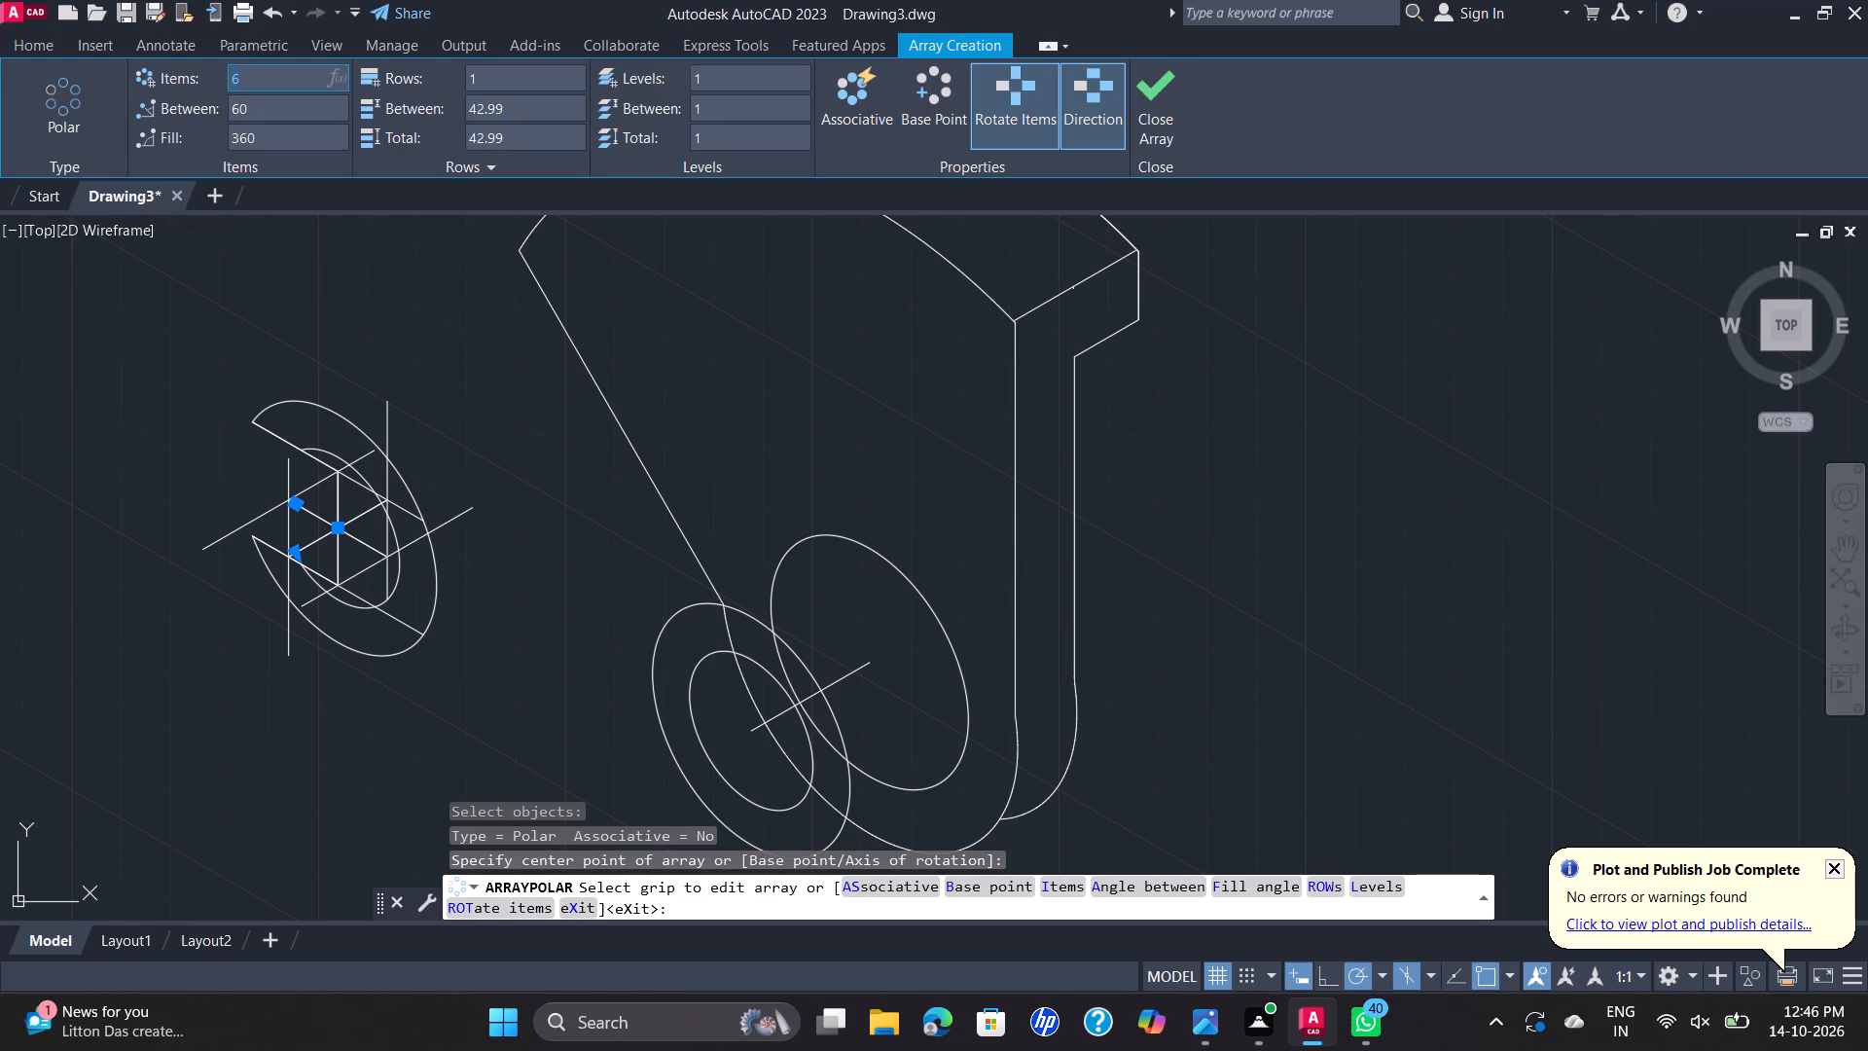
pyautogui.press('2')
pyautogui.press('Return')
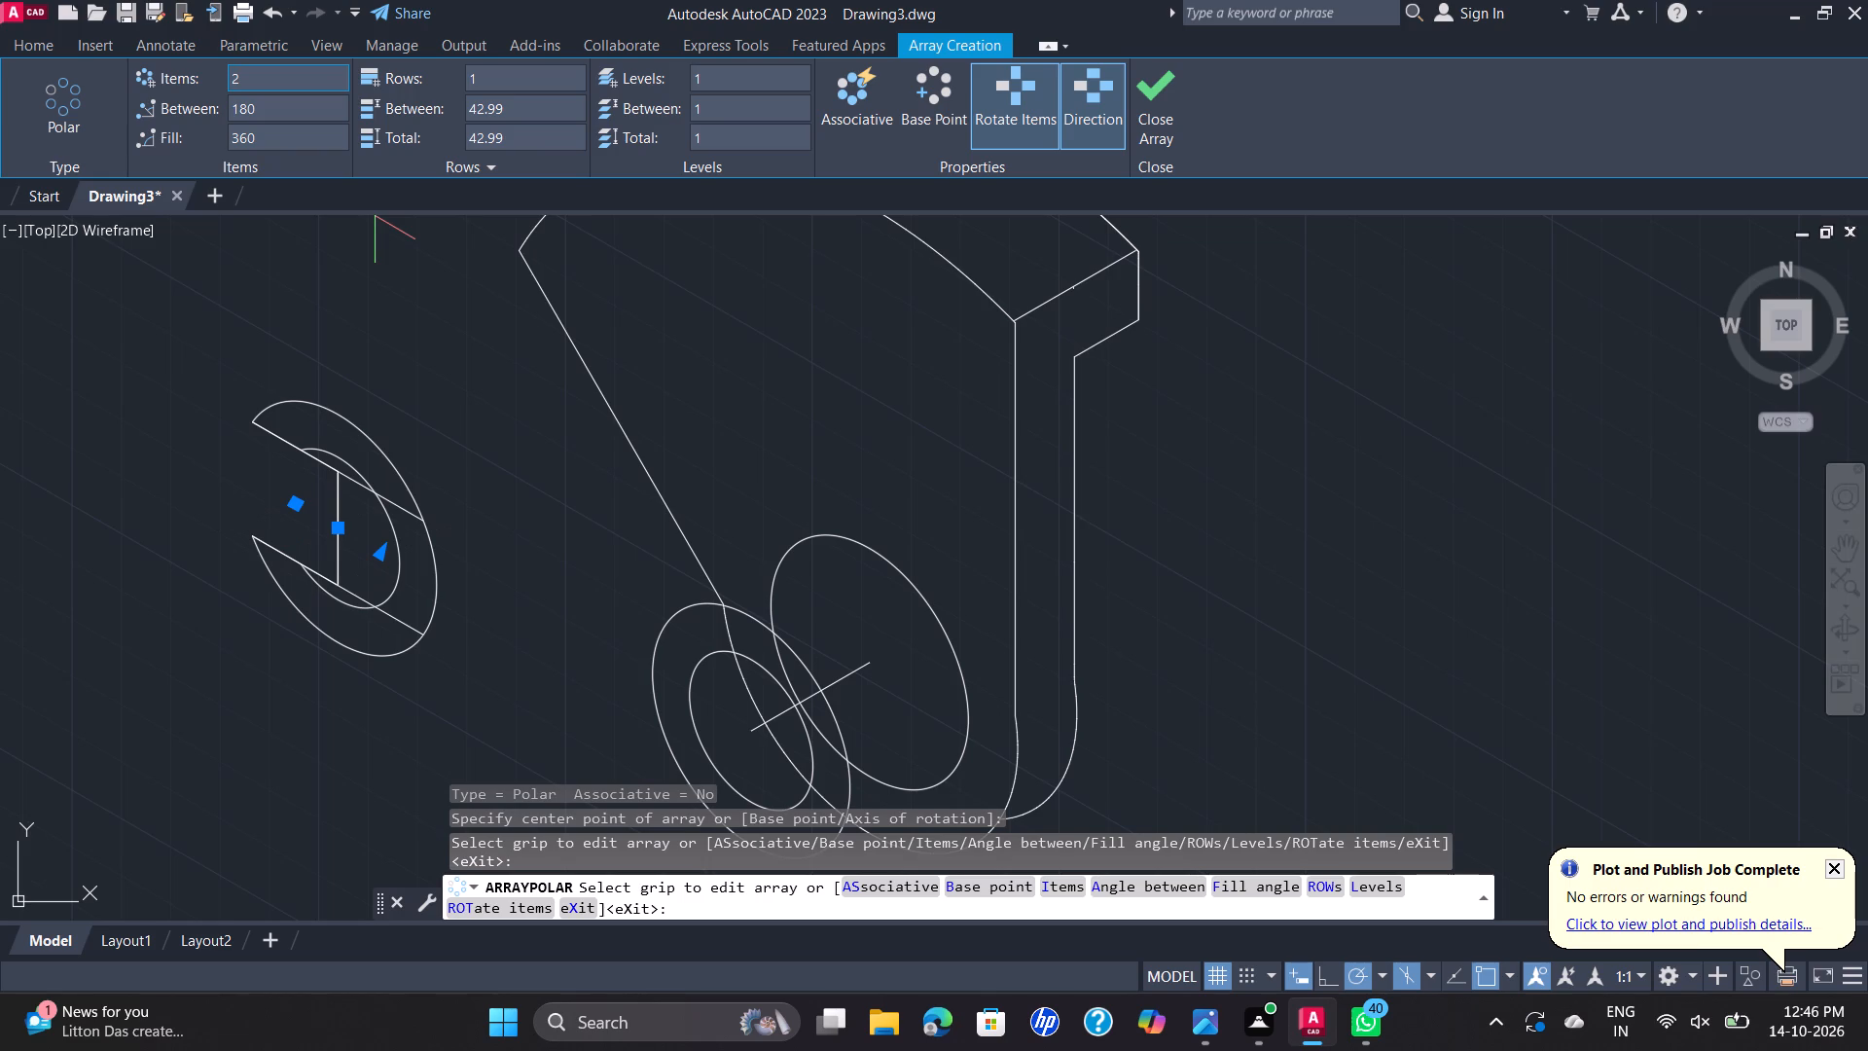
pyautogui.press('Return')
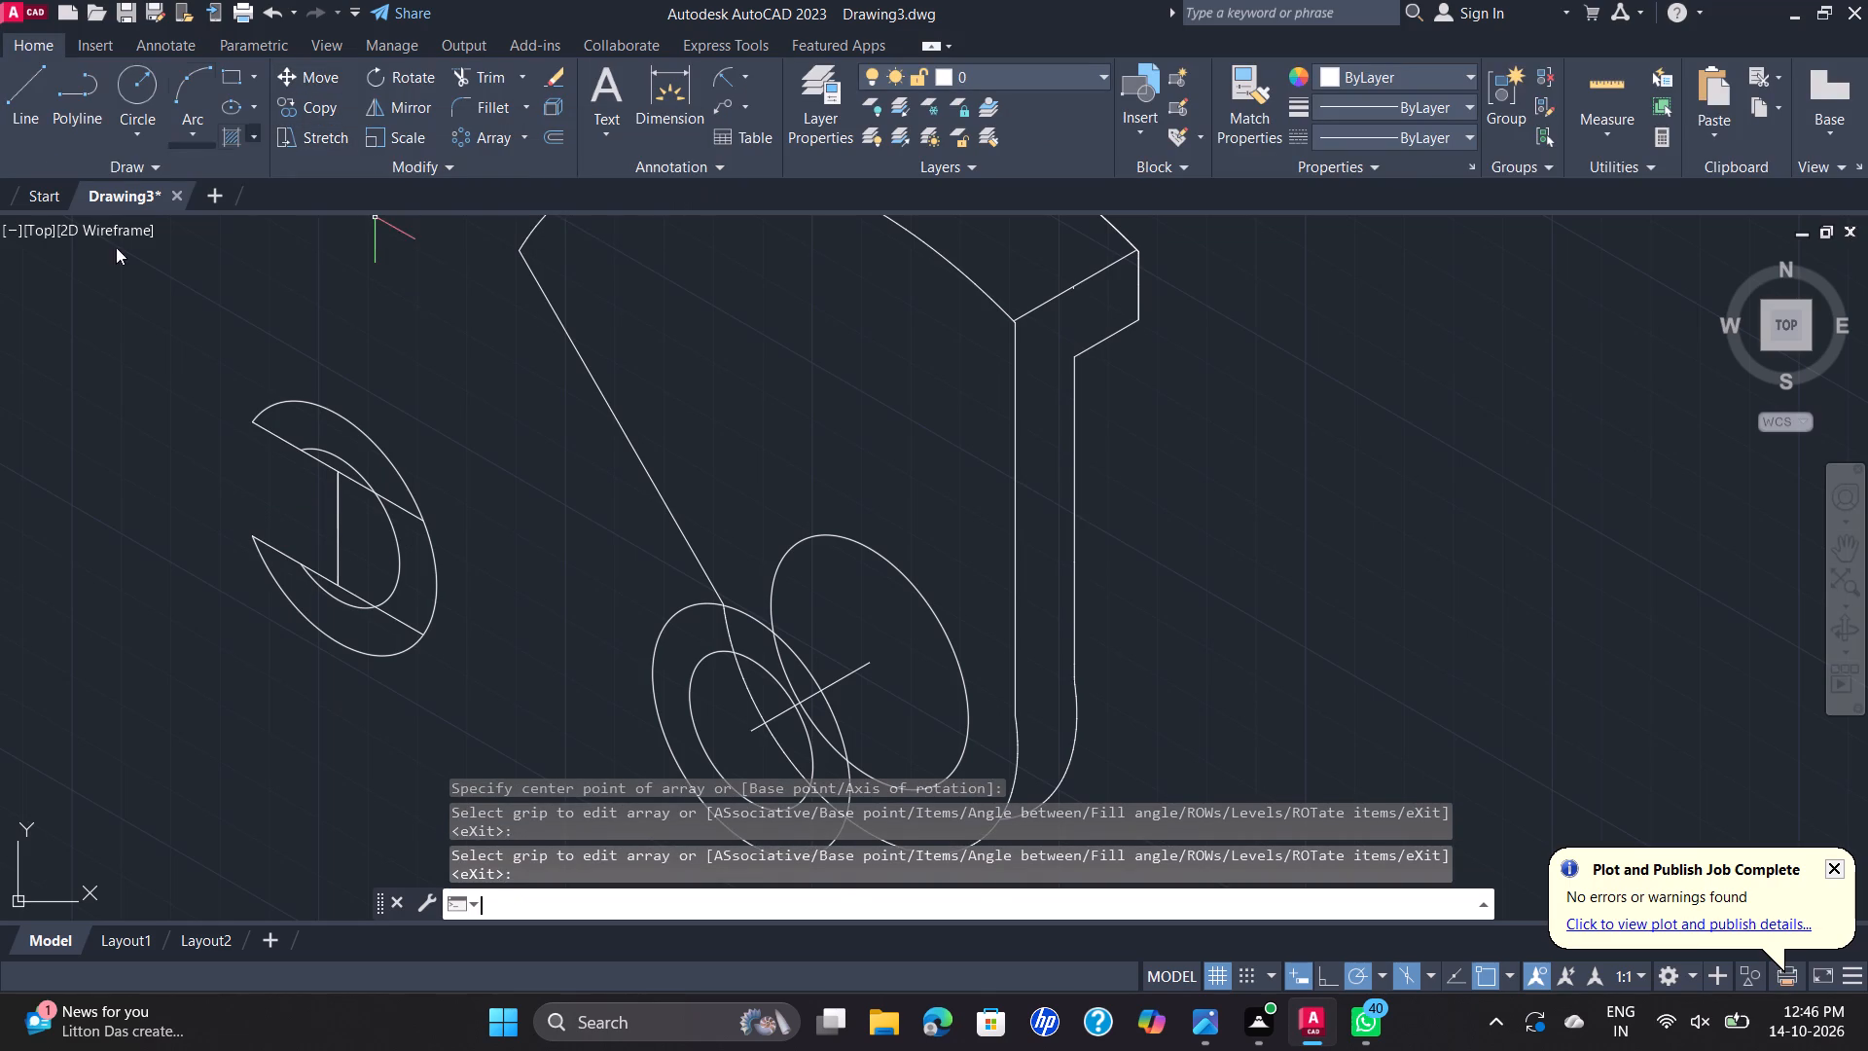
# Delete the overlapping vertical construction lines between the two slot lines of the copied ellipses.
pyautogui.click(340, 502)
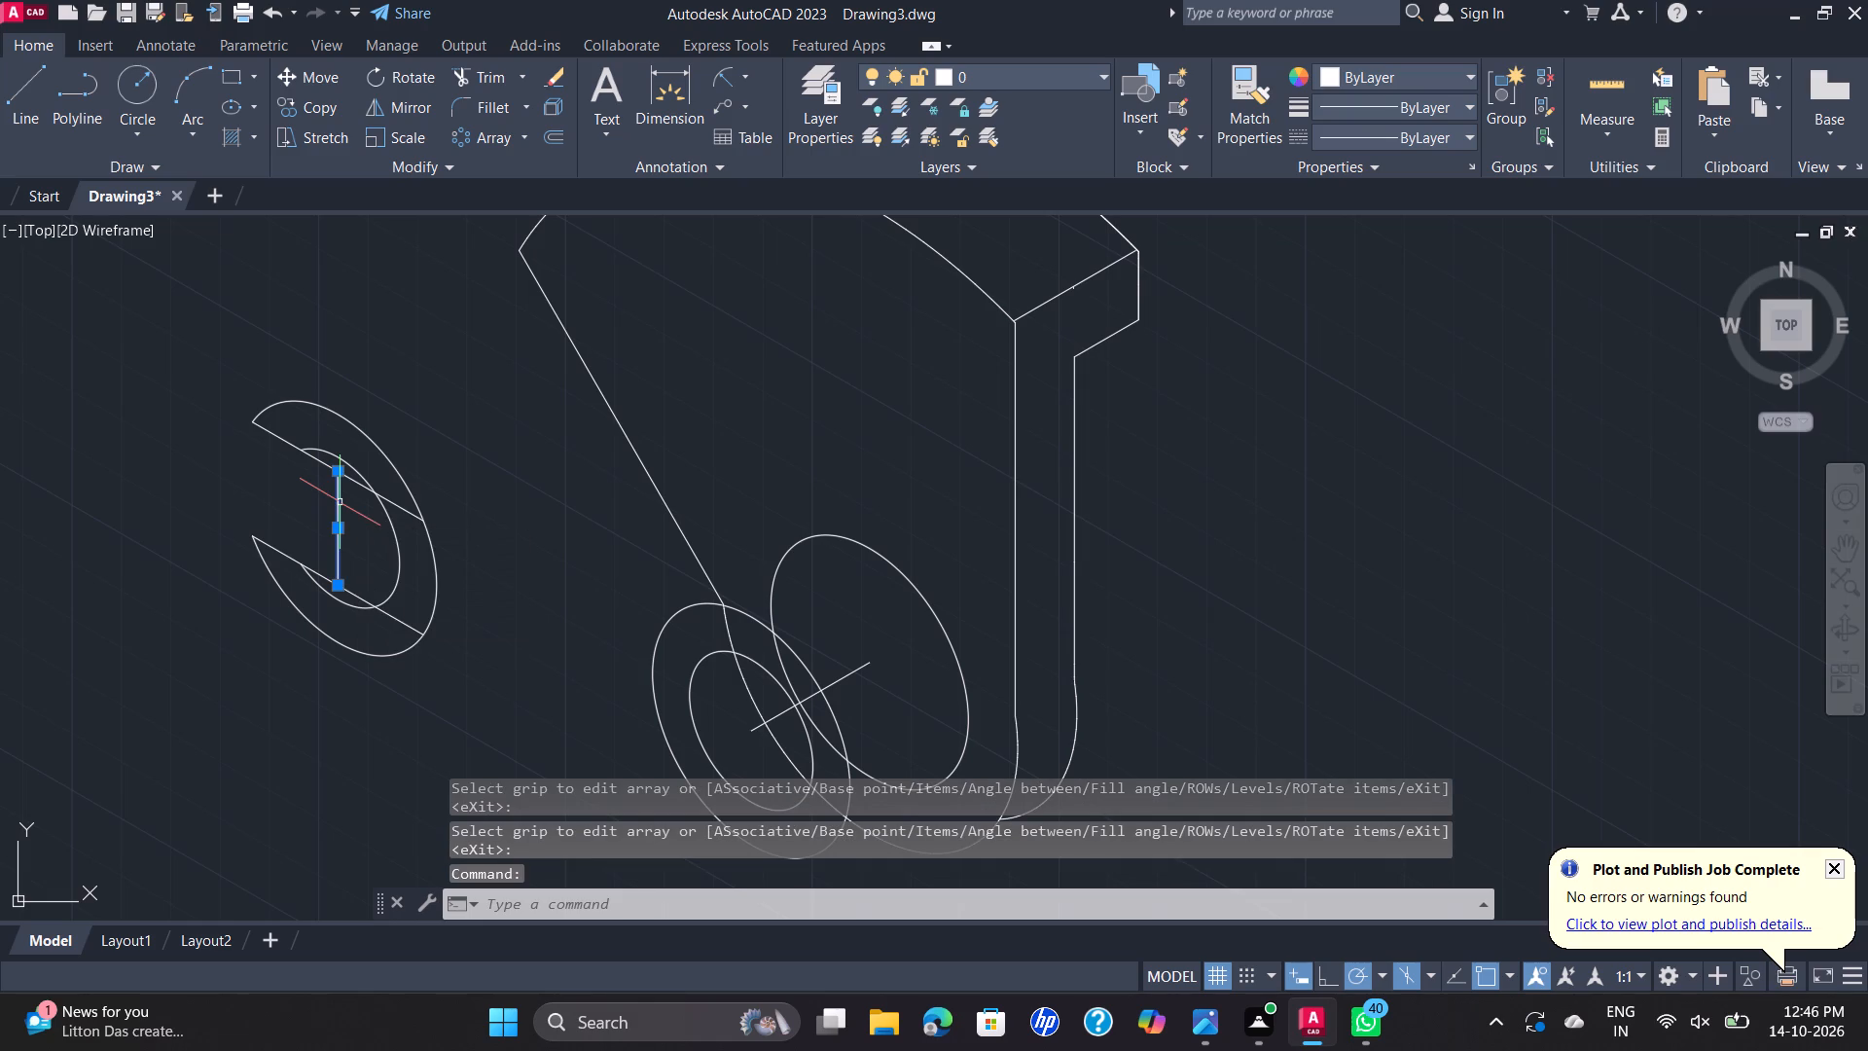
pyautogui.press('Delete')
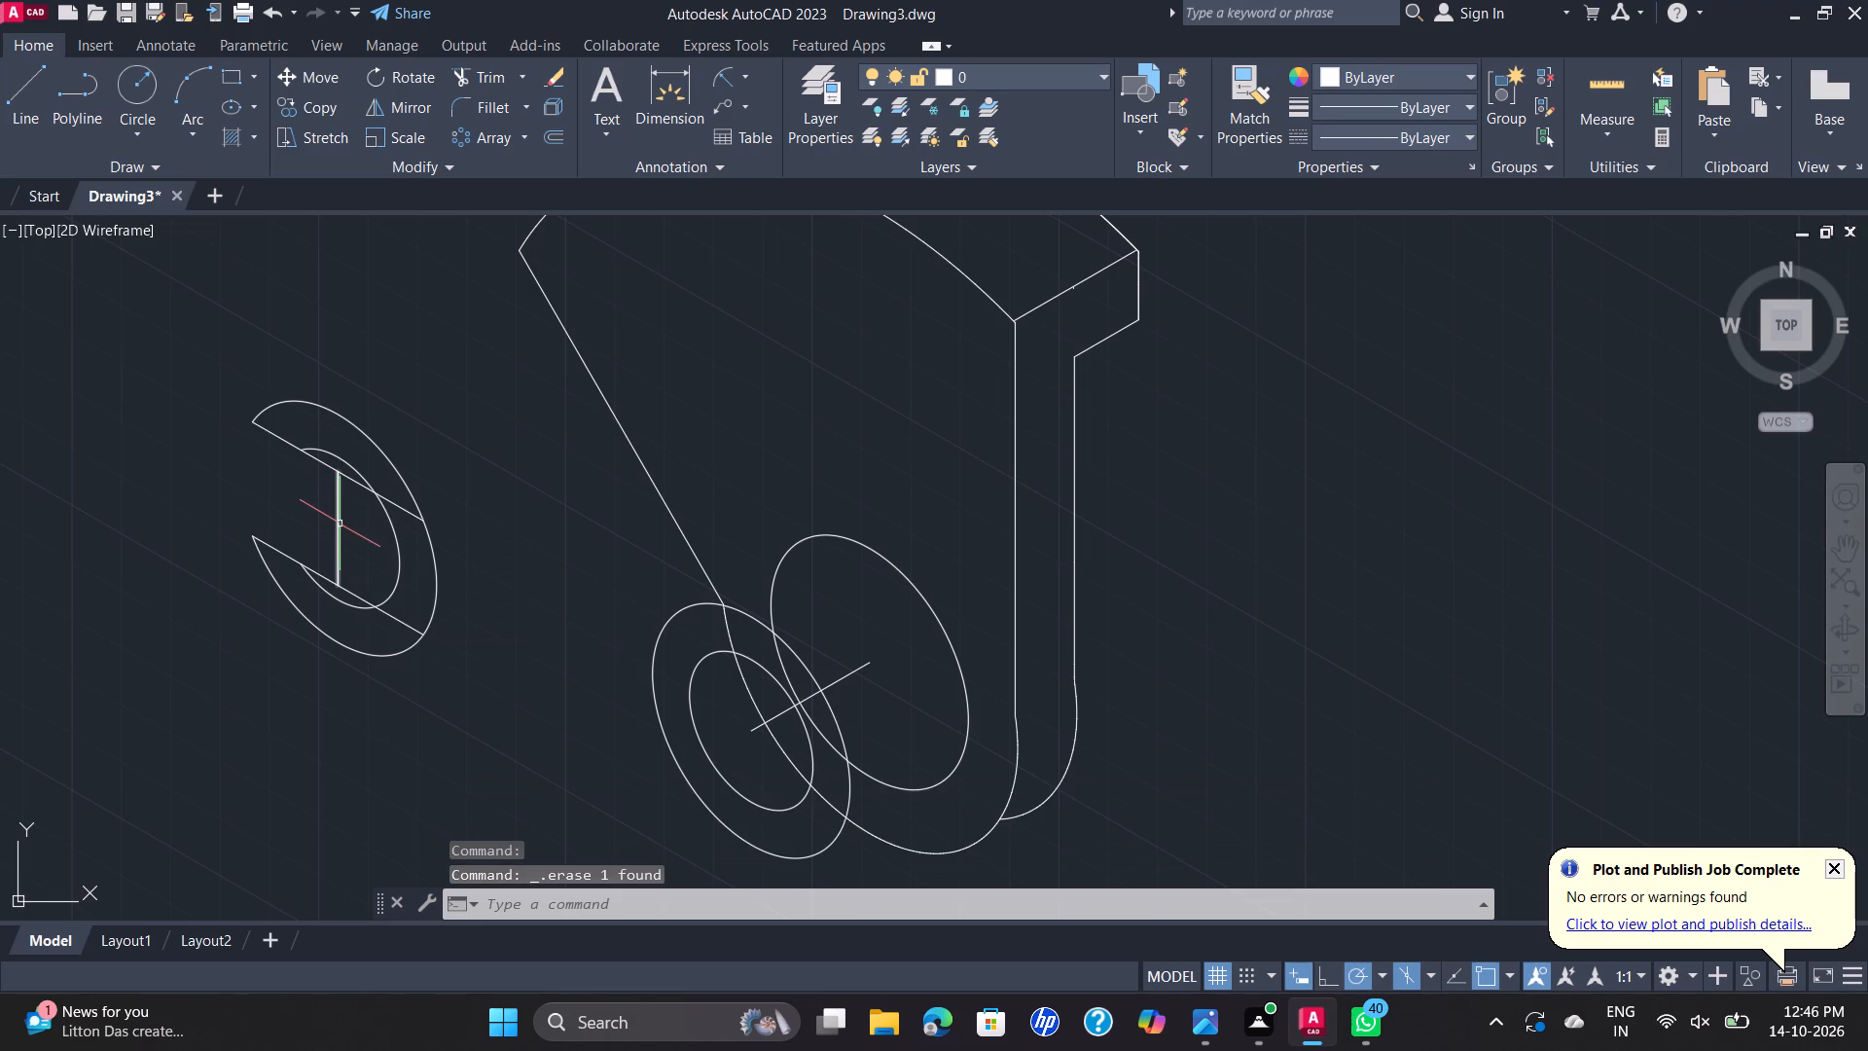
pyautogui.click(340, 524)
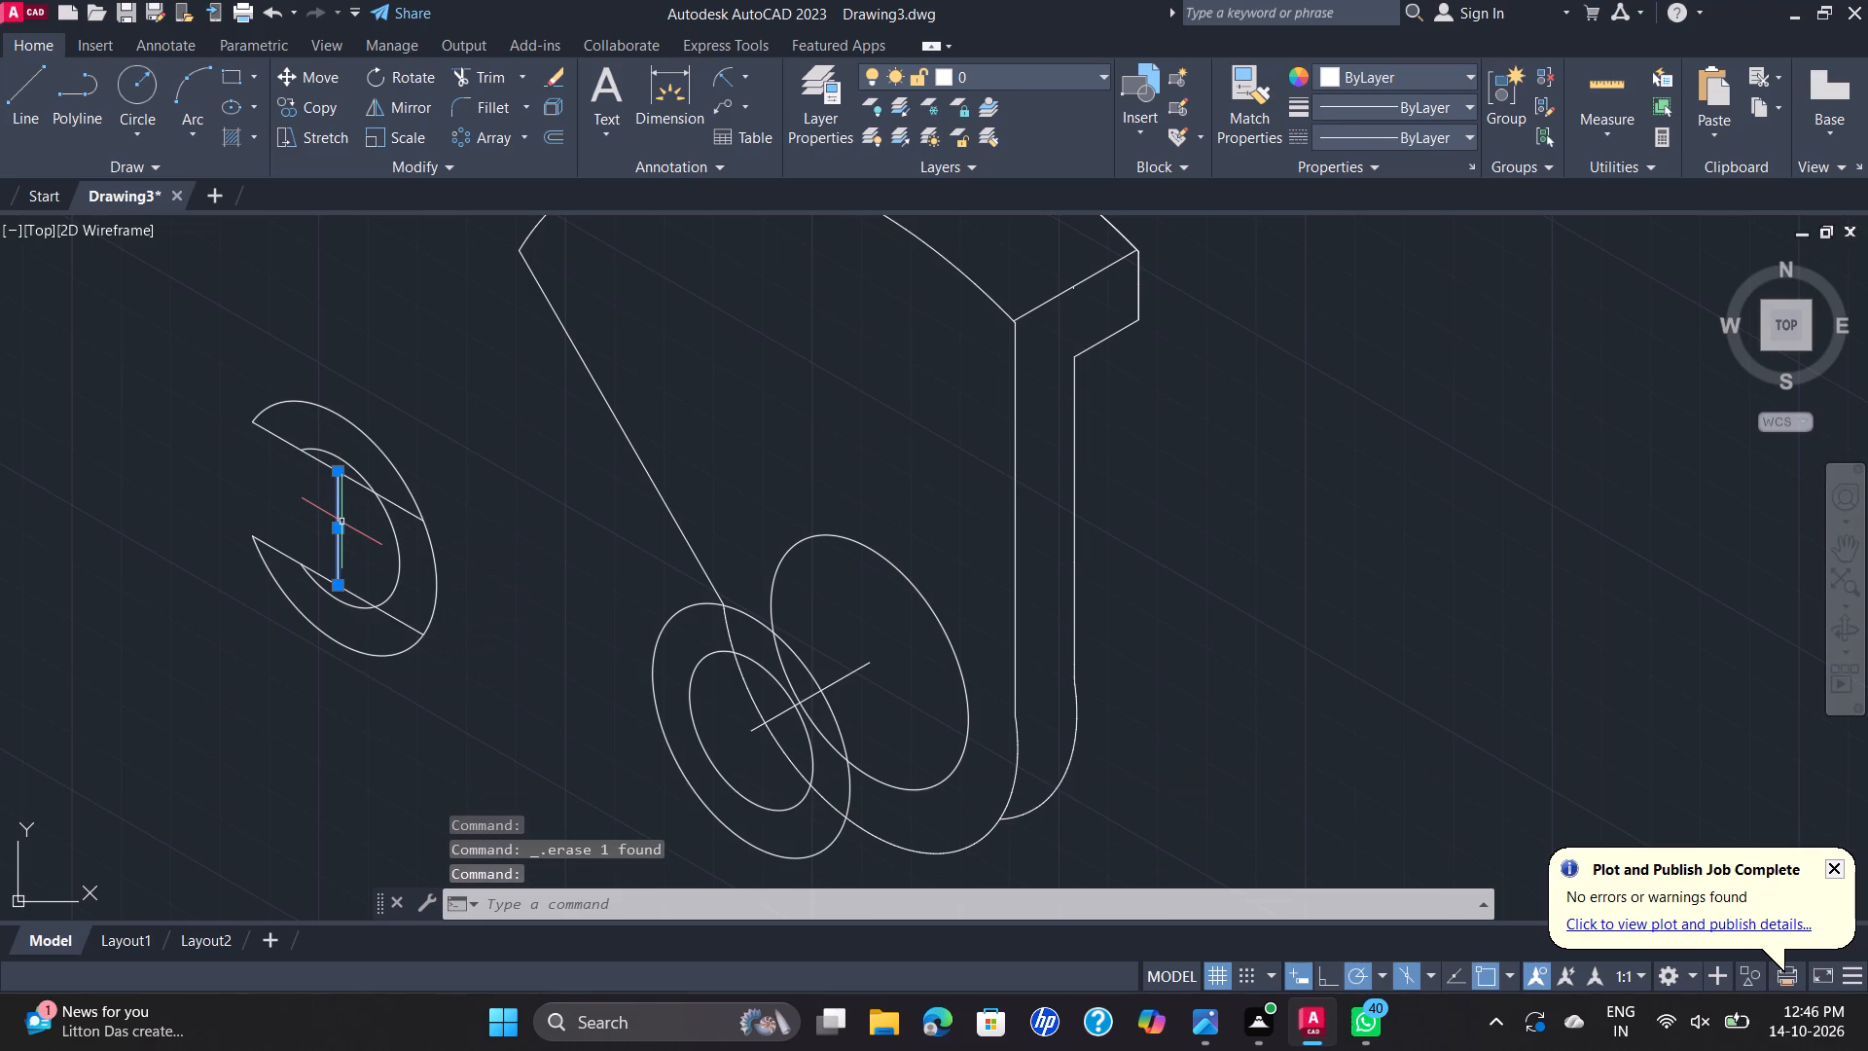
pyautogui.press('Delete')
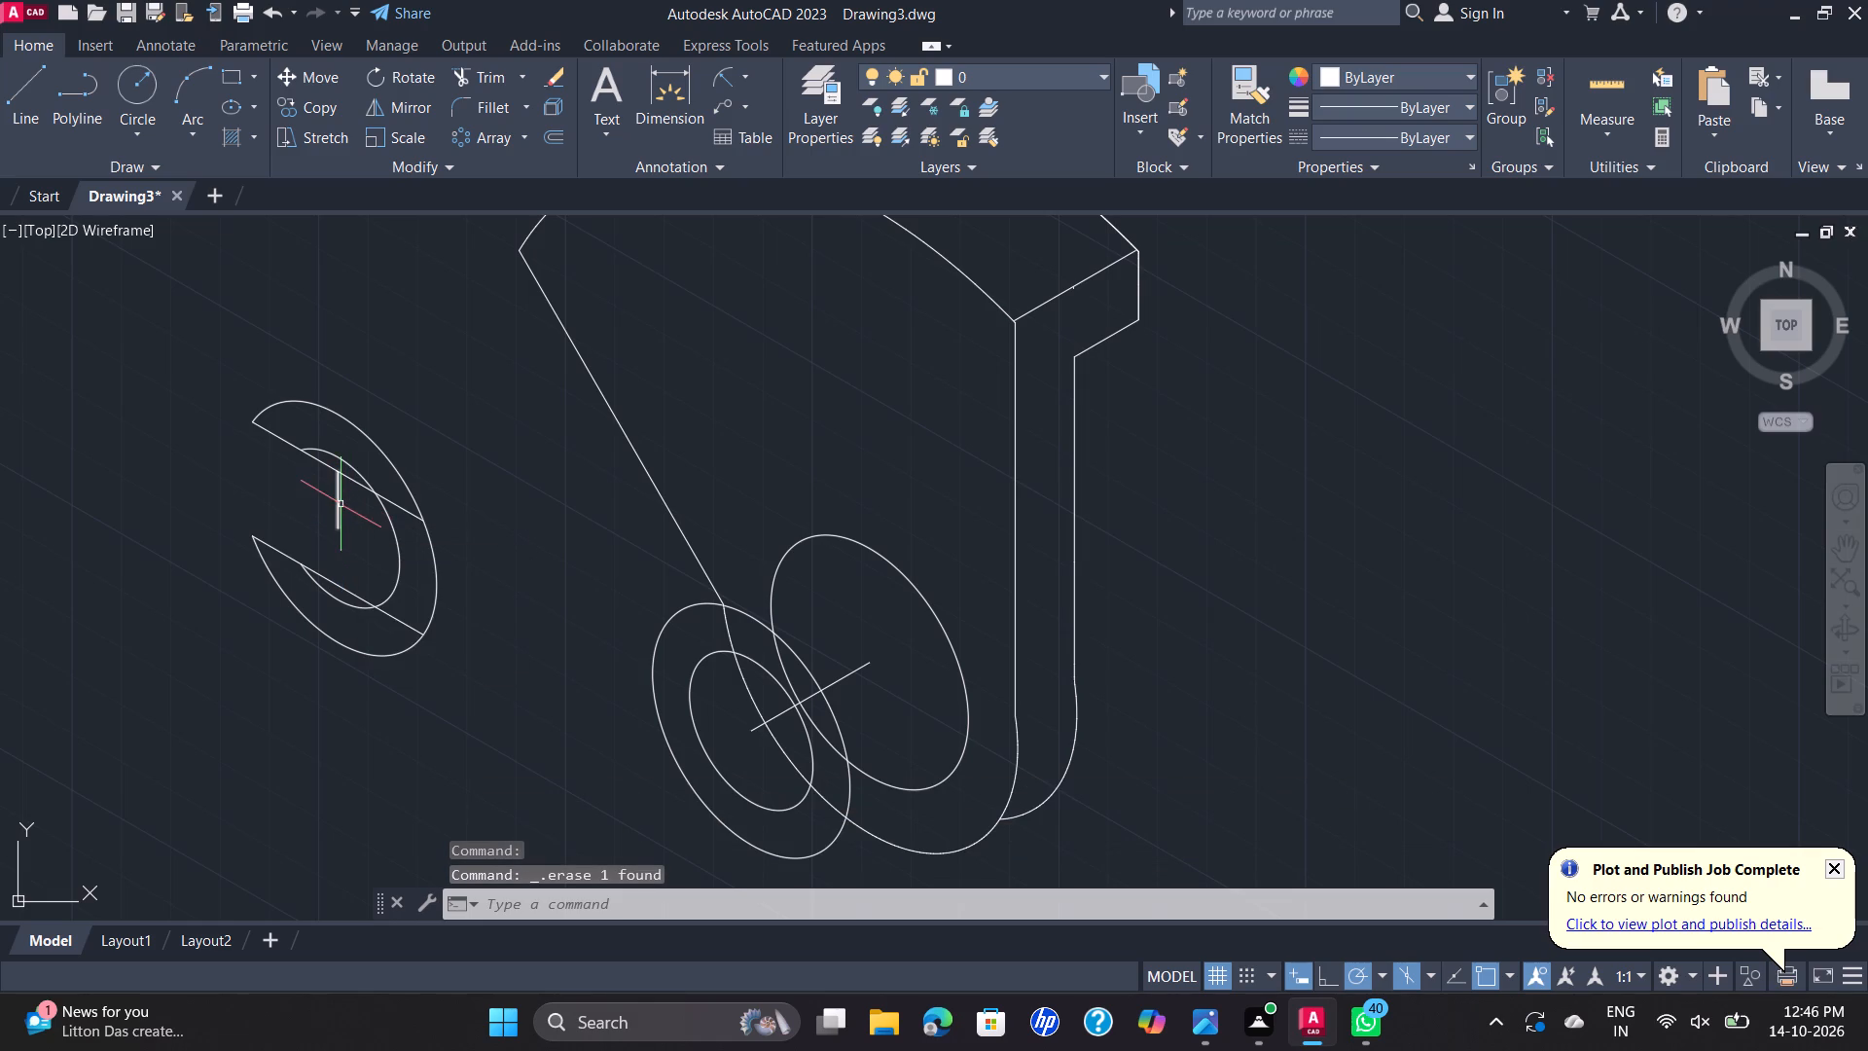
pyautogui.click(341, 504)
pyautogui.press('Delete')
# Trim the remaining arcs of the inner and outer copied ellipses between the two slot lines.
pyautogui.scroll(1, 348, 495)
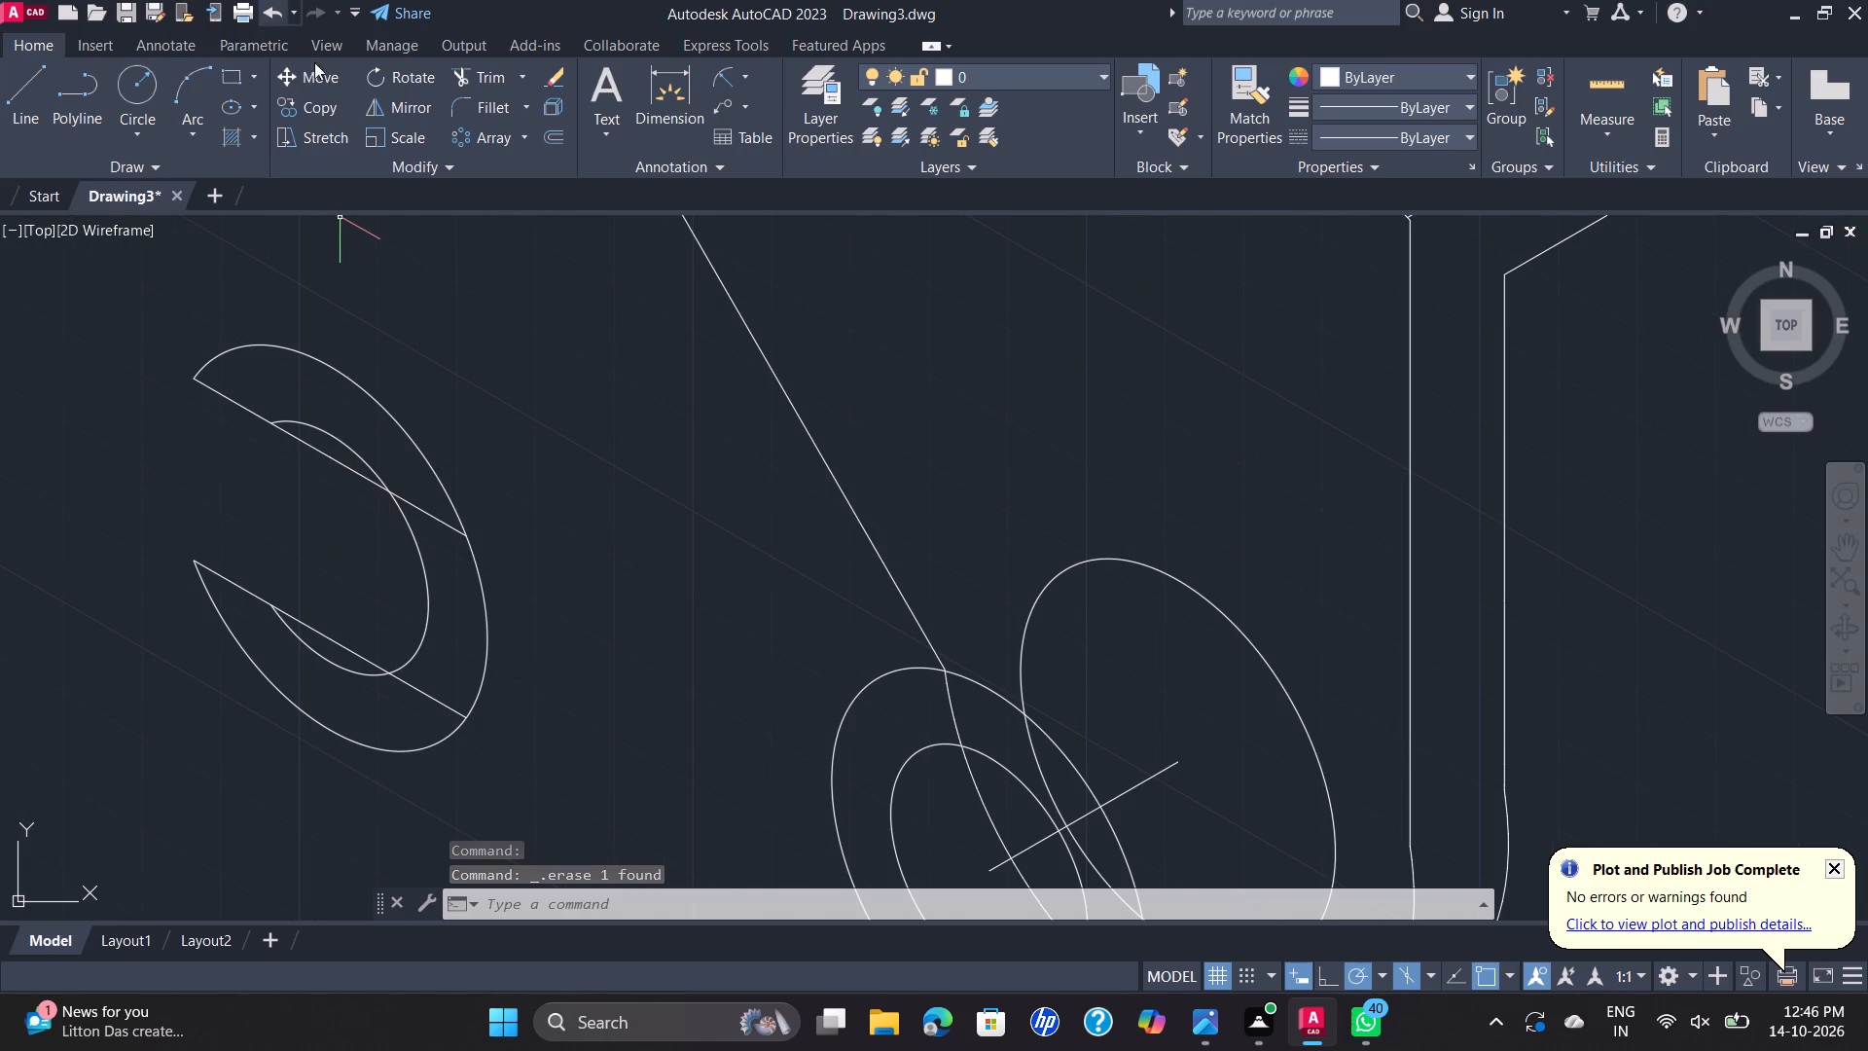
pyautogui.click(481, 79)
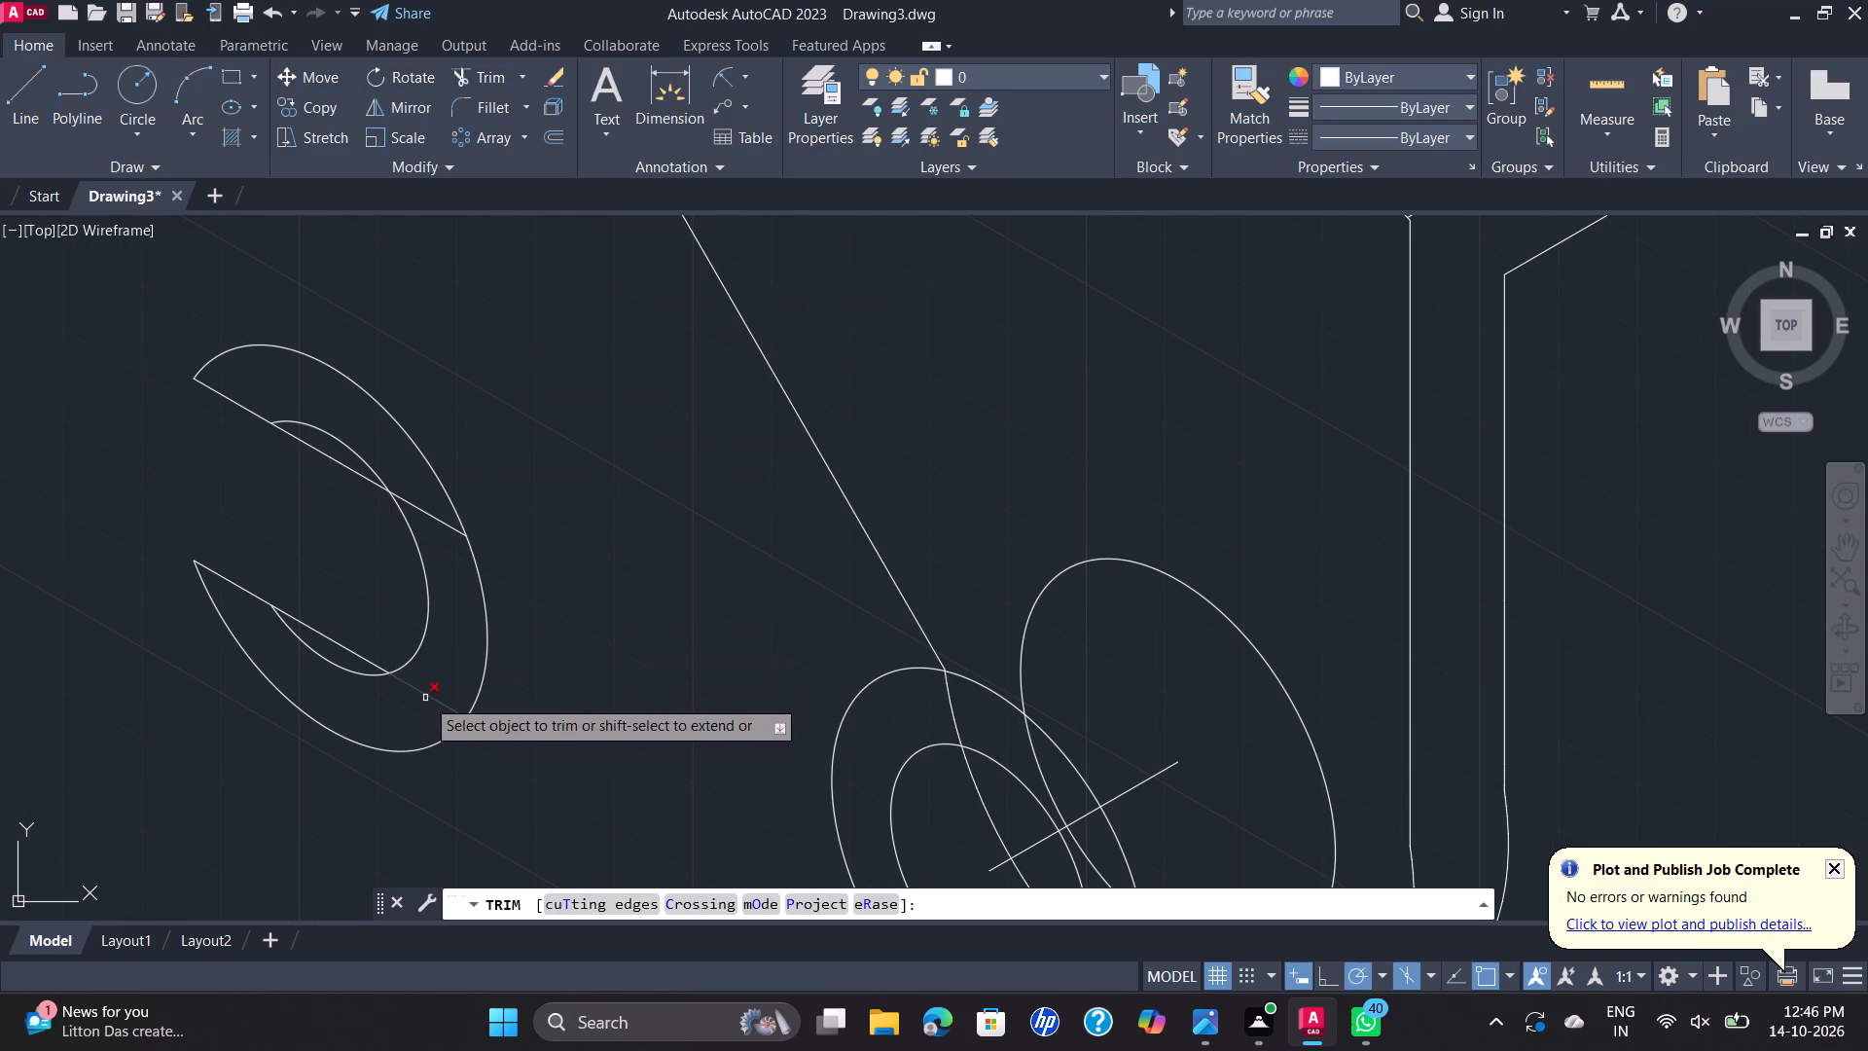
pyautogui.click(429, 595)
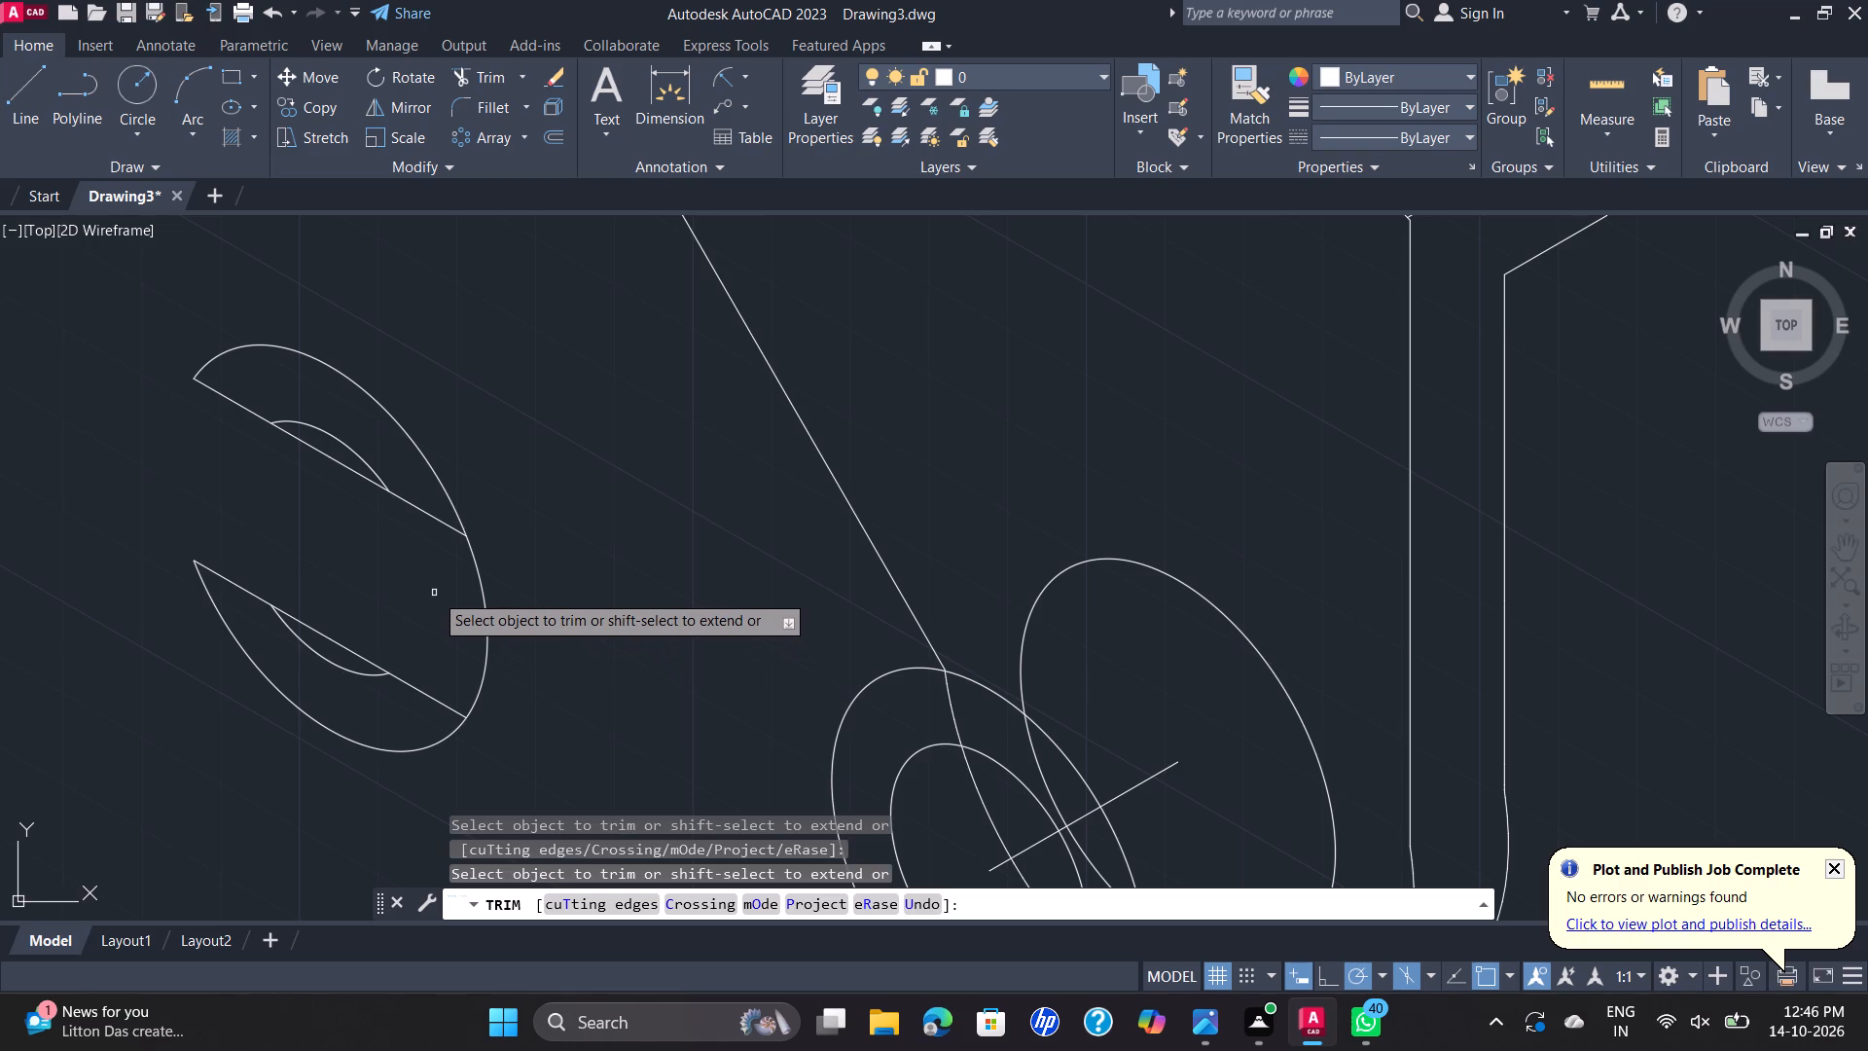
pyautogui.click(485, 613)
pyautogui.scroll(-1, 528, 601)
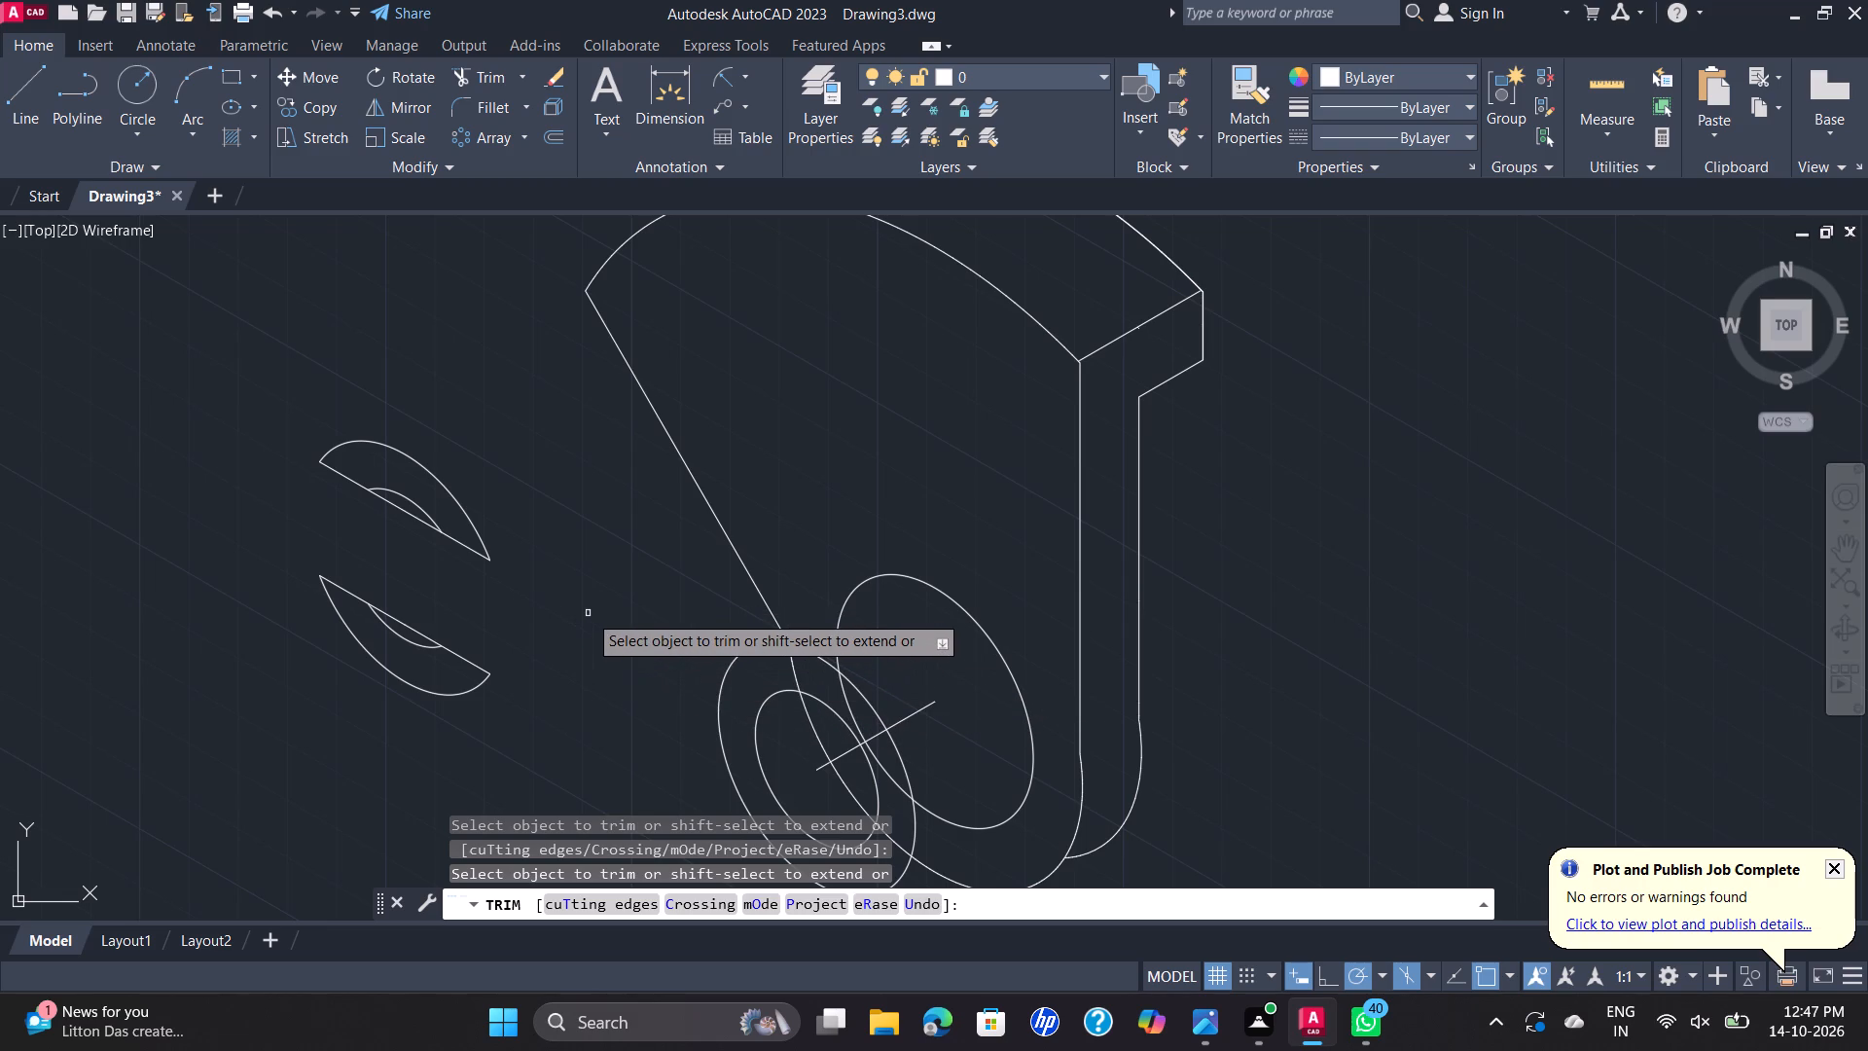
pyautogui.press('Escape')
# Move the boss's two full concentric ellipses 8 units from their centre back along the receding isometric axis line.
pyautogui.scroll(-1, 673, 642)
pyautogui.scroll(1, 740, 617)
pyautogui.moveTo(755, 597); pyautogui.dragTo(775, 498, button='middle')
pyautogui.click(799, 571)
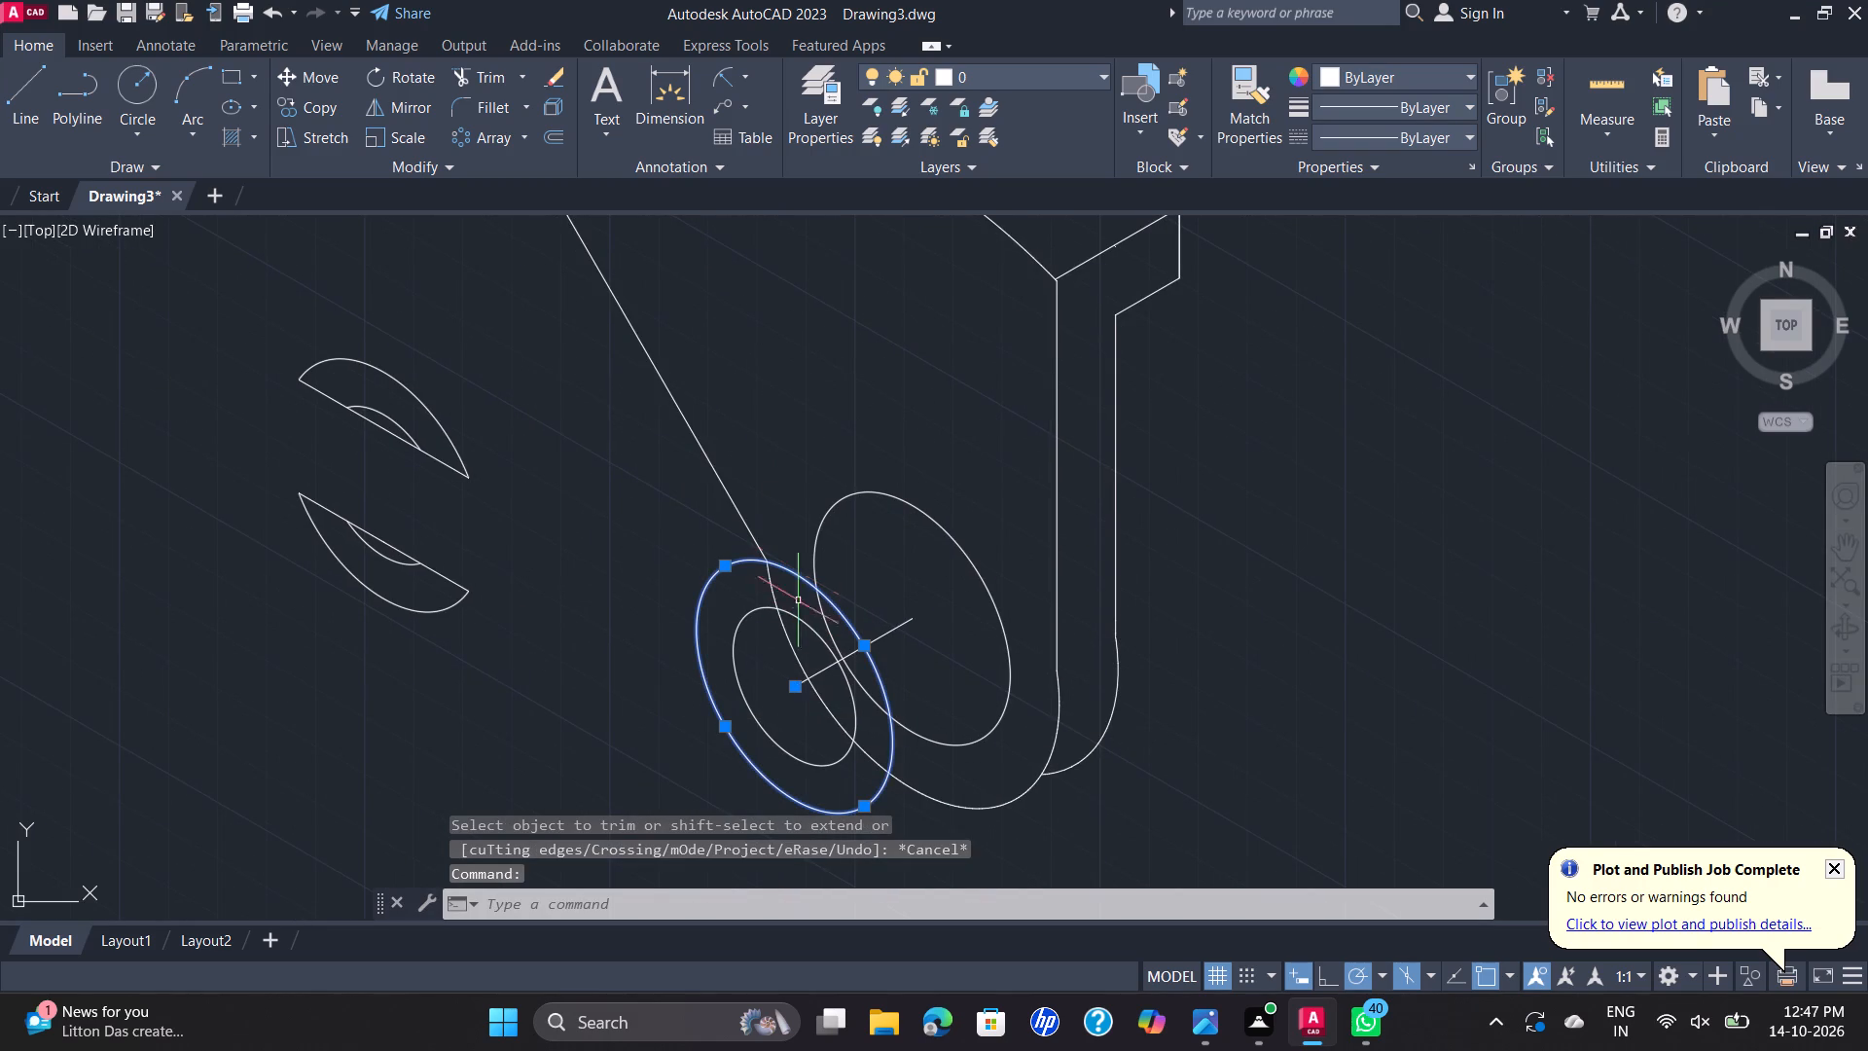
pyautogui.click(805, 629)
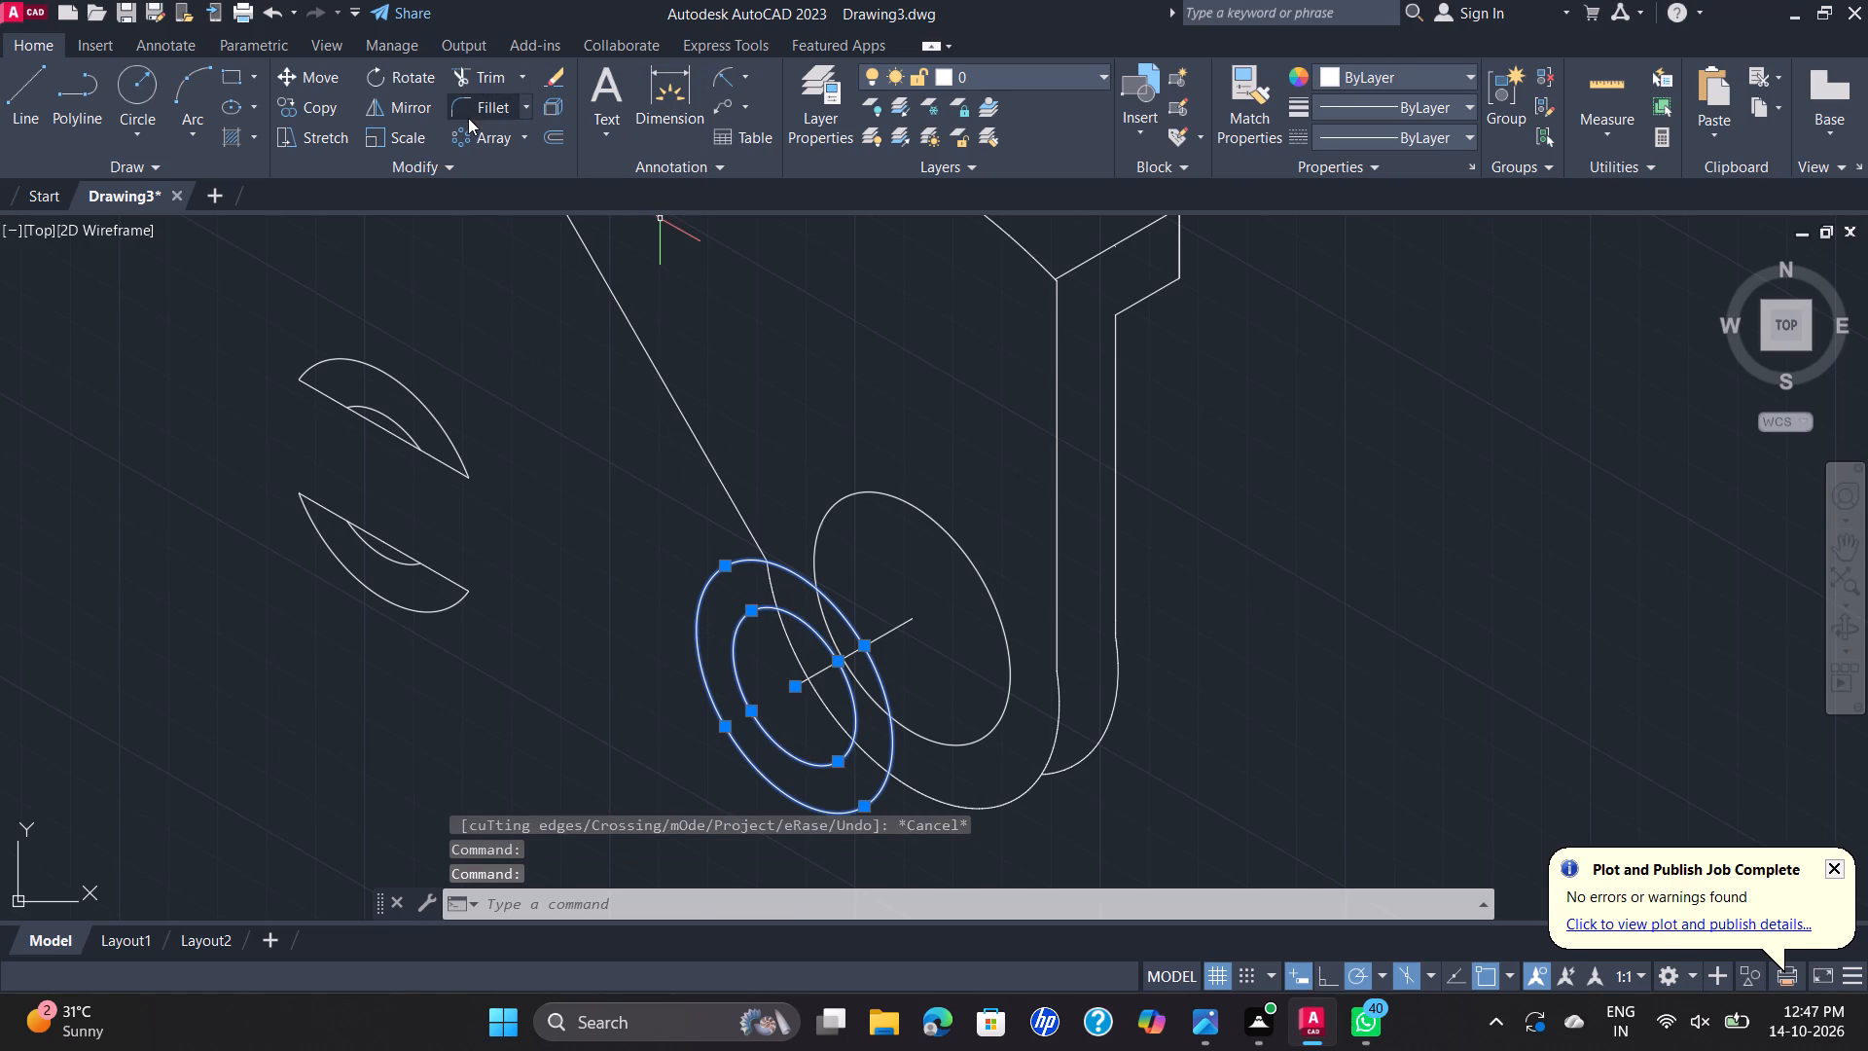
pyautogui.click(325, 78)
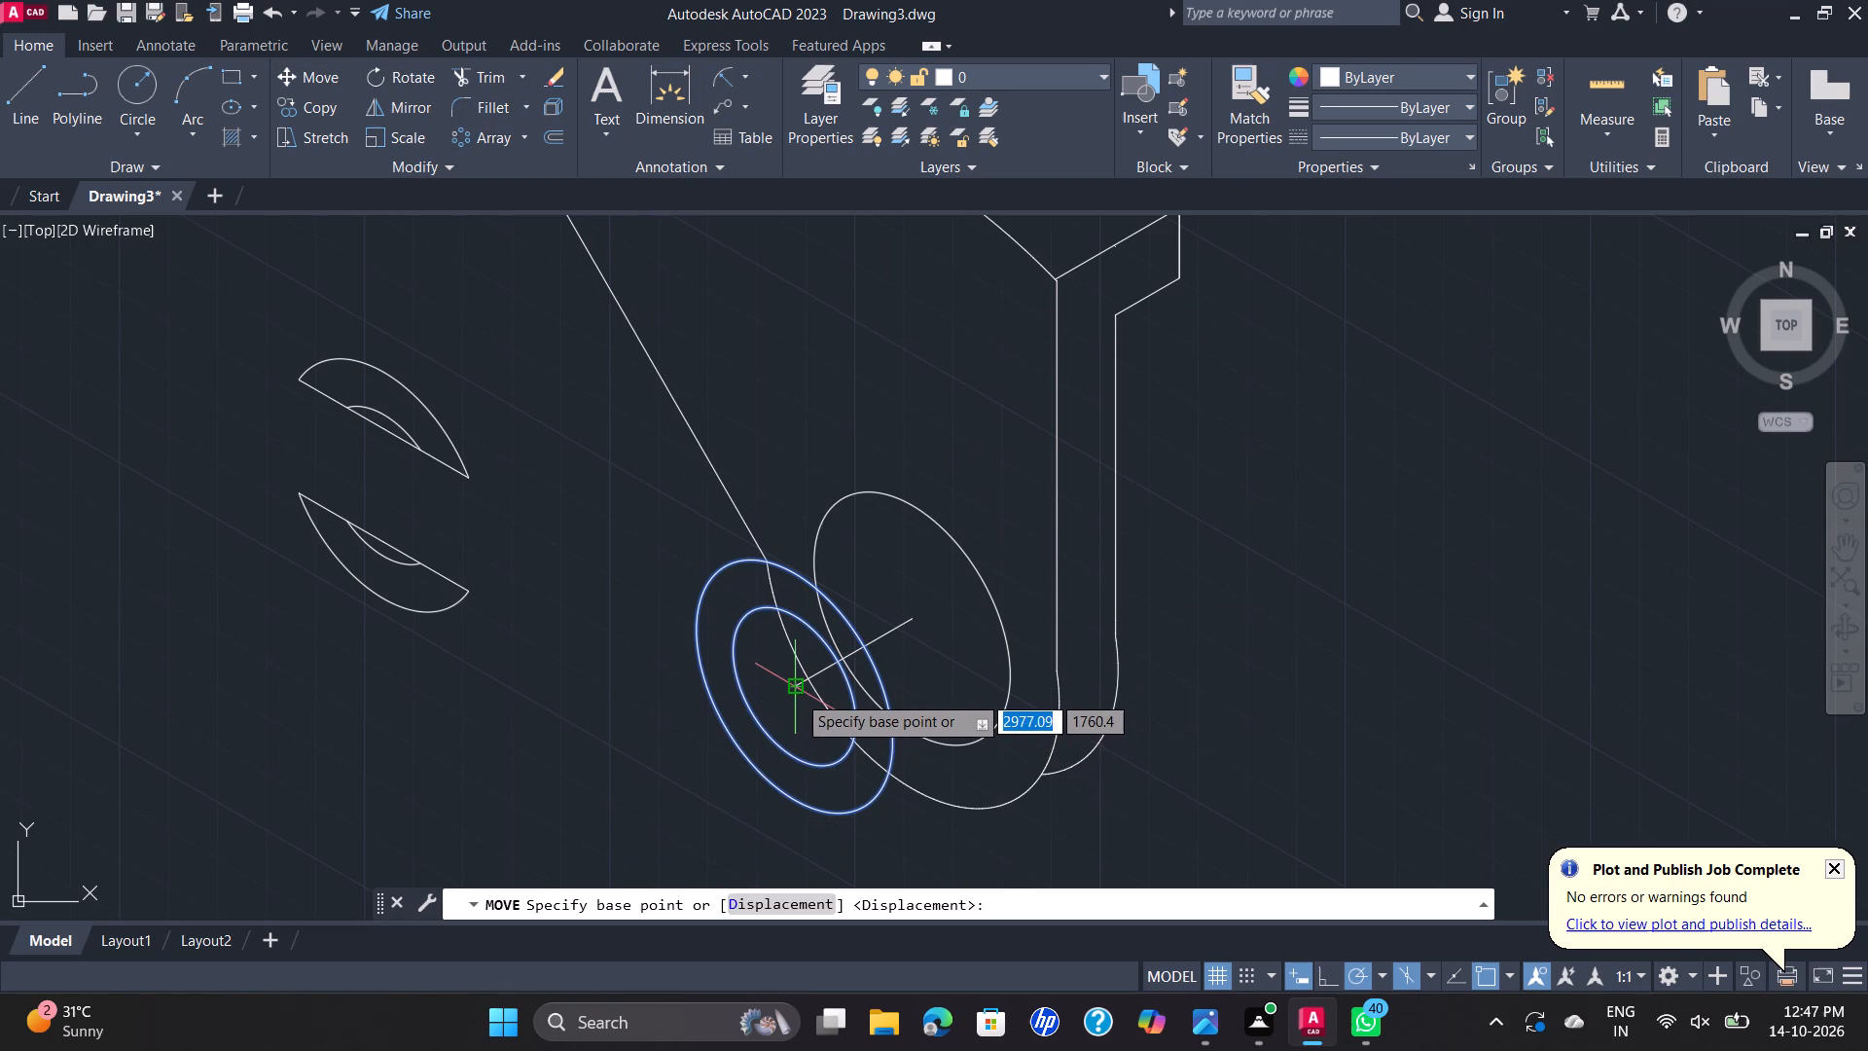
pyautogui.click(797, 694)
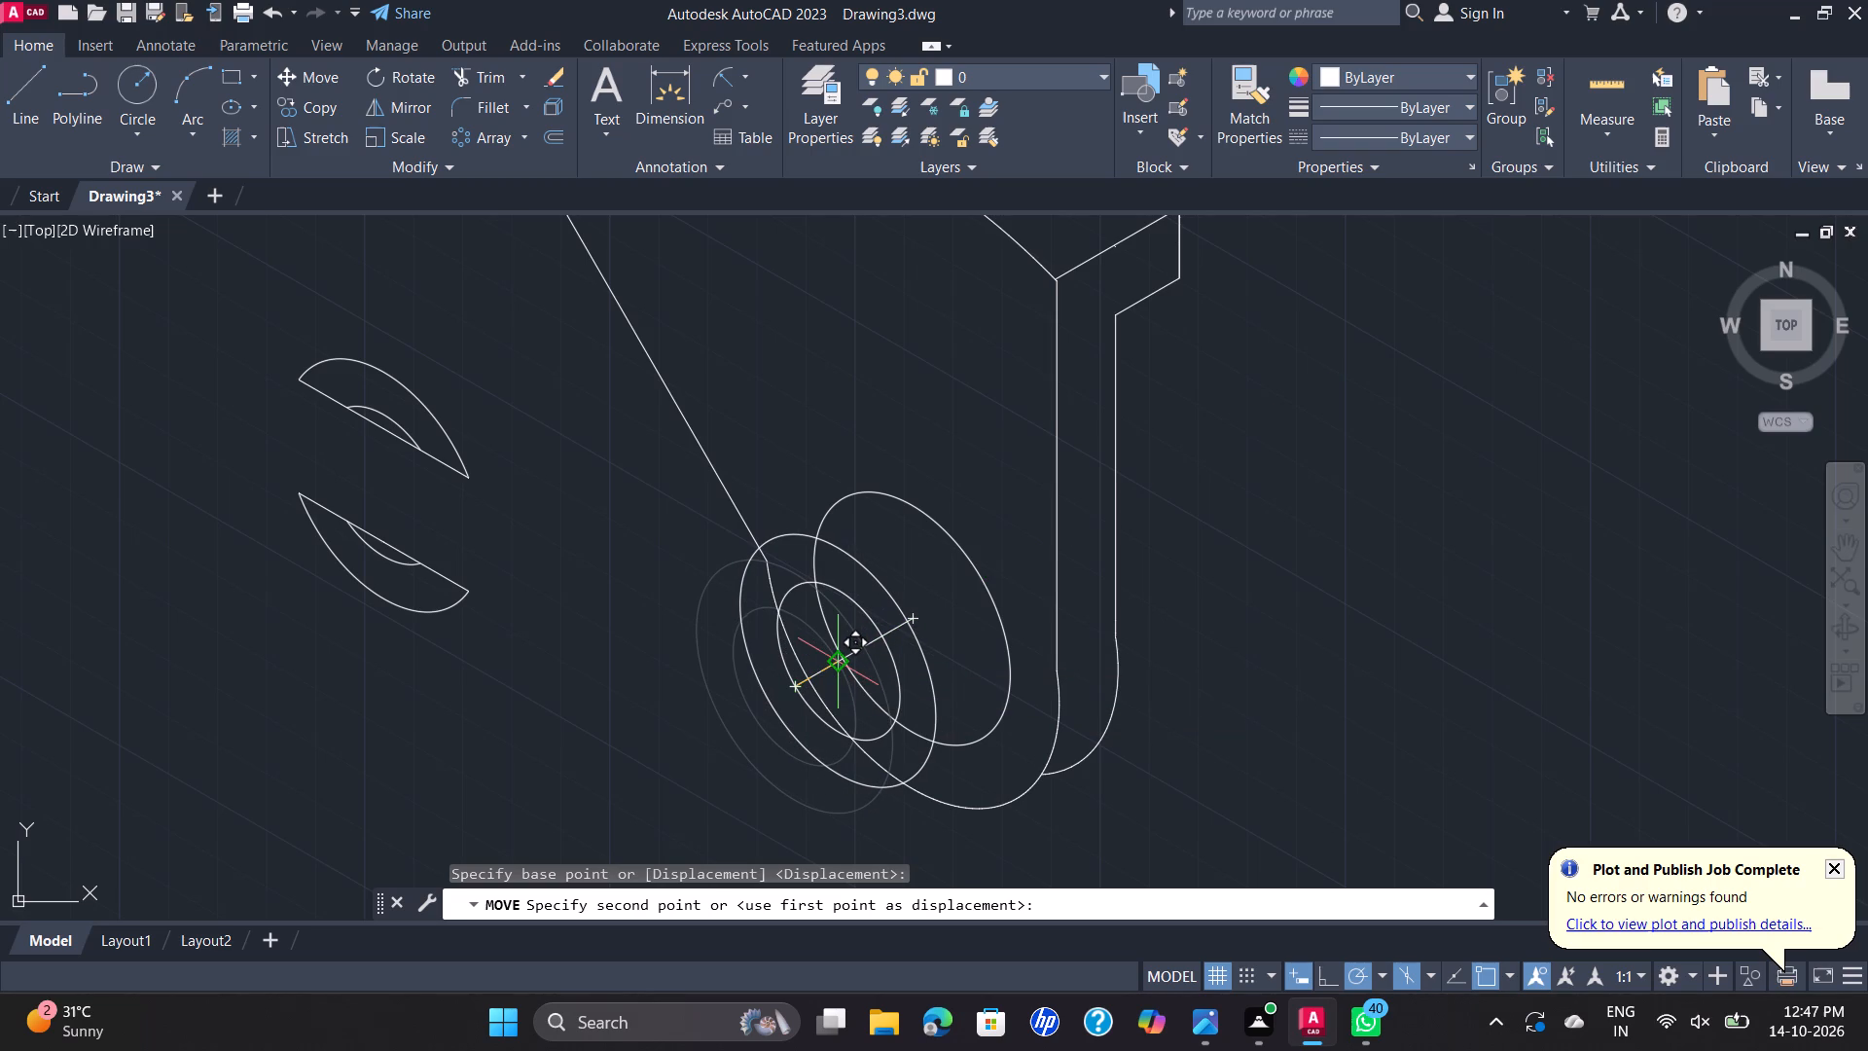
pyautogui.press('8')
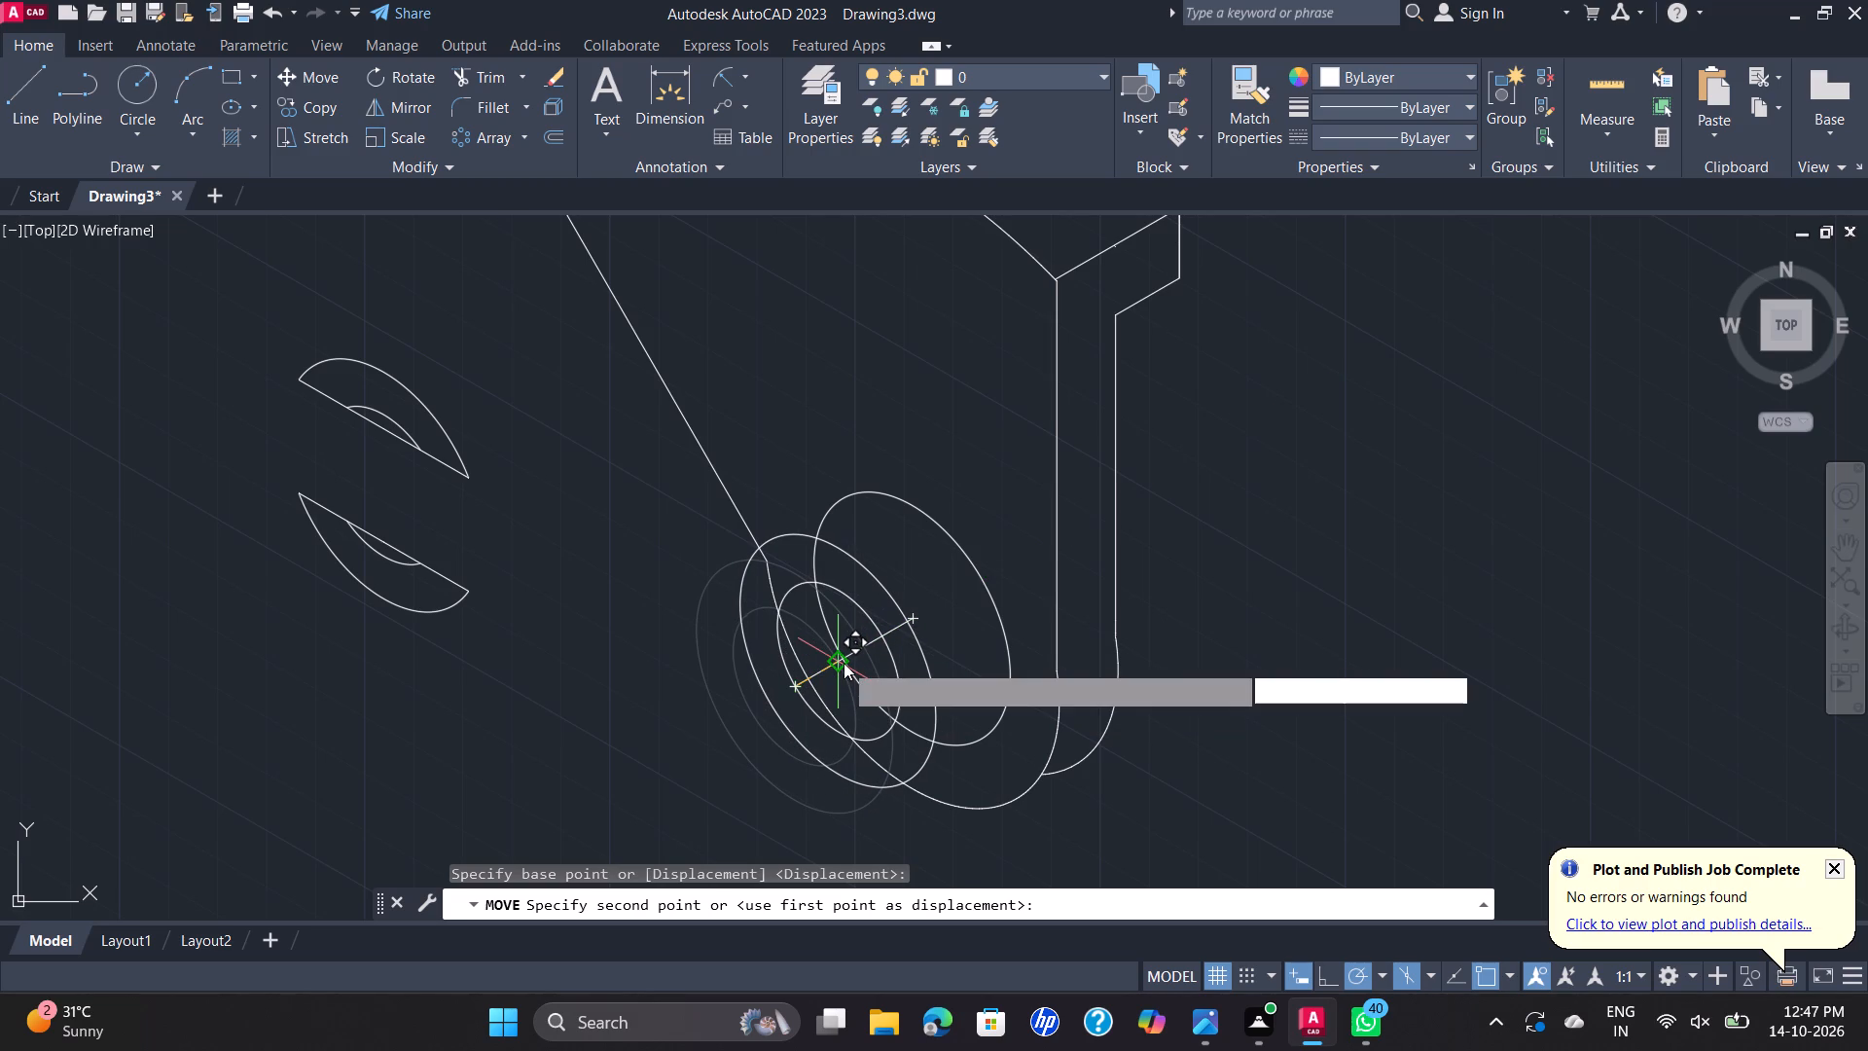
pyautogui.press('Return')
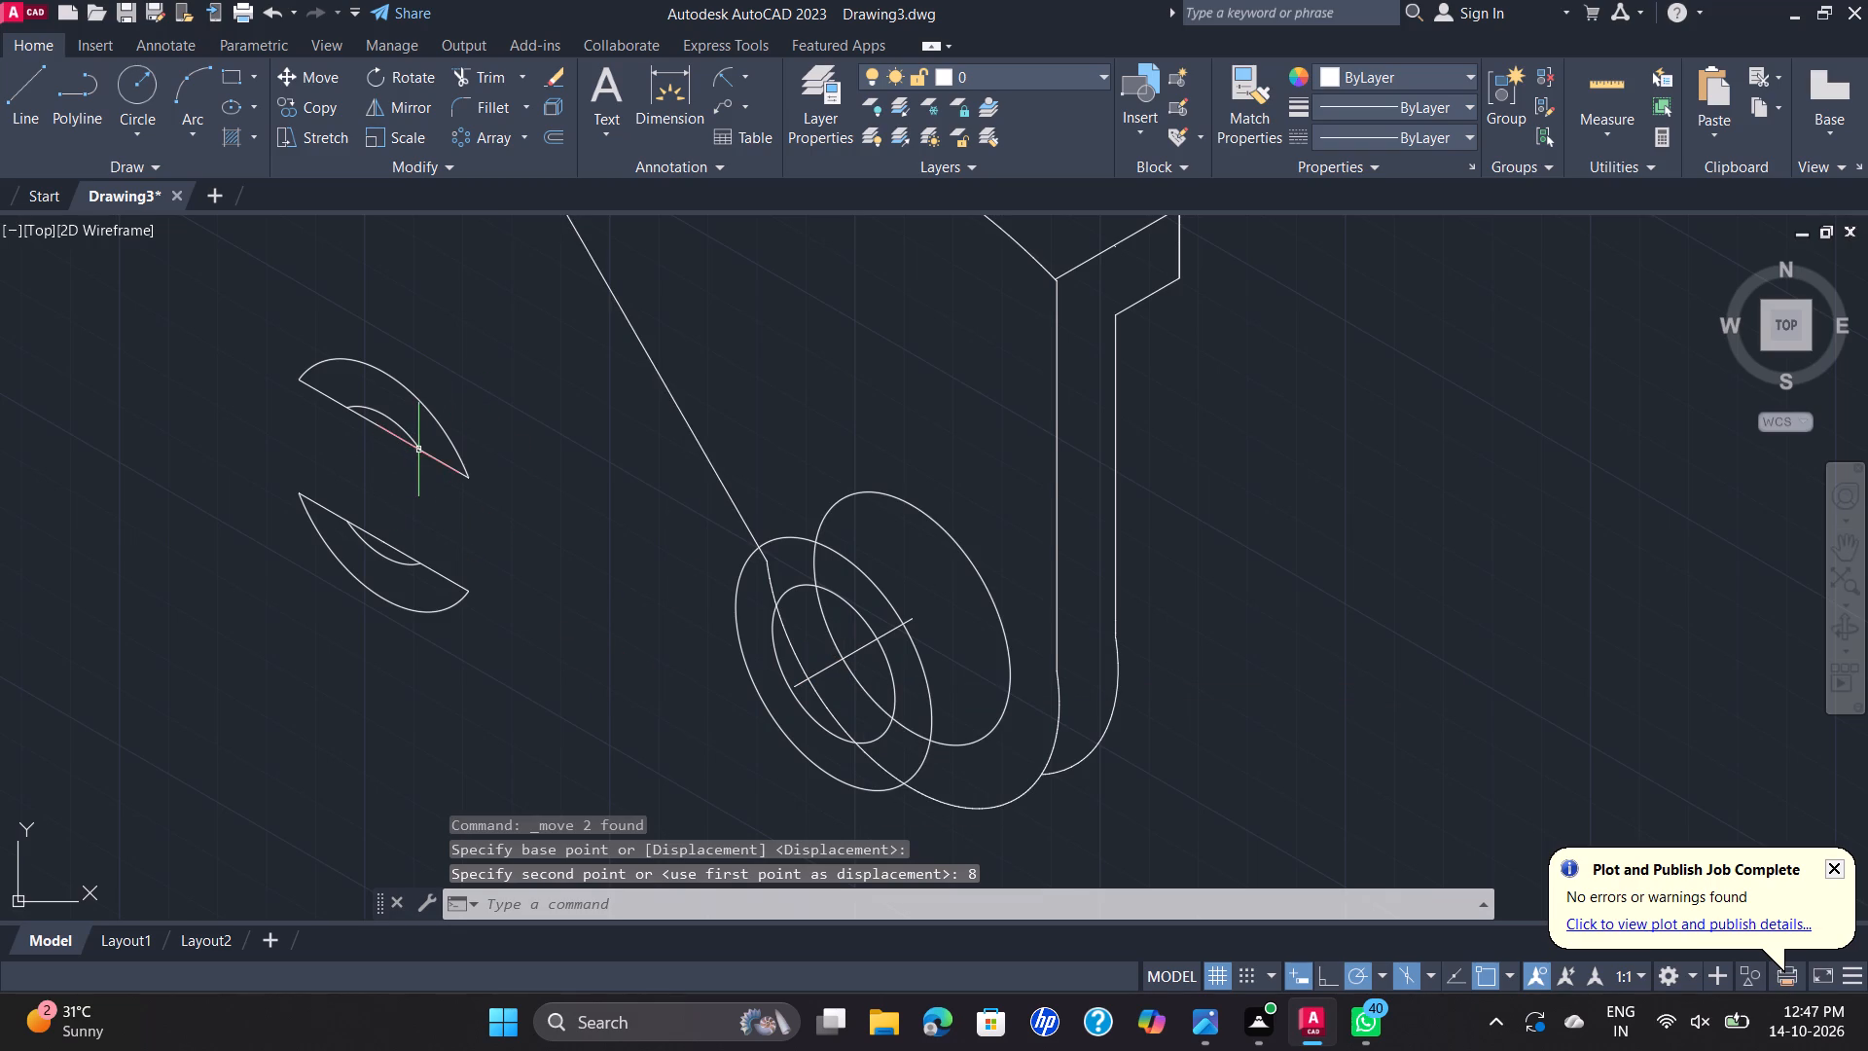
# Move the trimmed slot profile from its ellipse centre to the front end of the boss's axis line.
pyautogui.moveTo(163, 323); pyautogui.dragTo(223, 296)
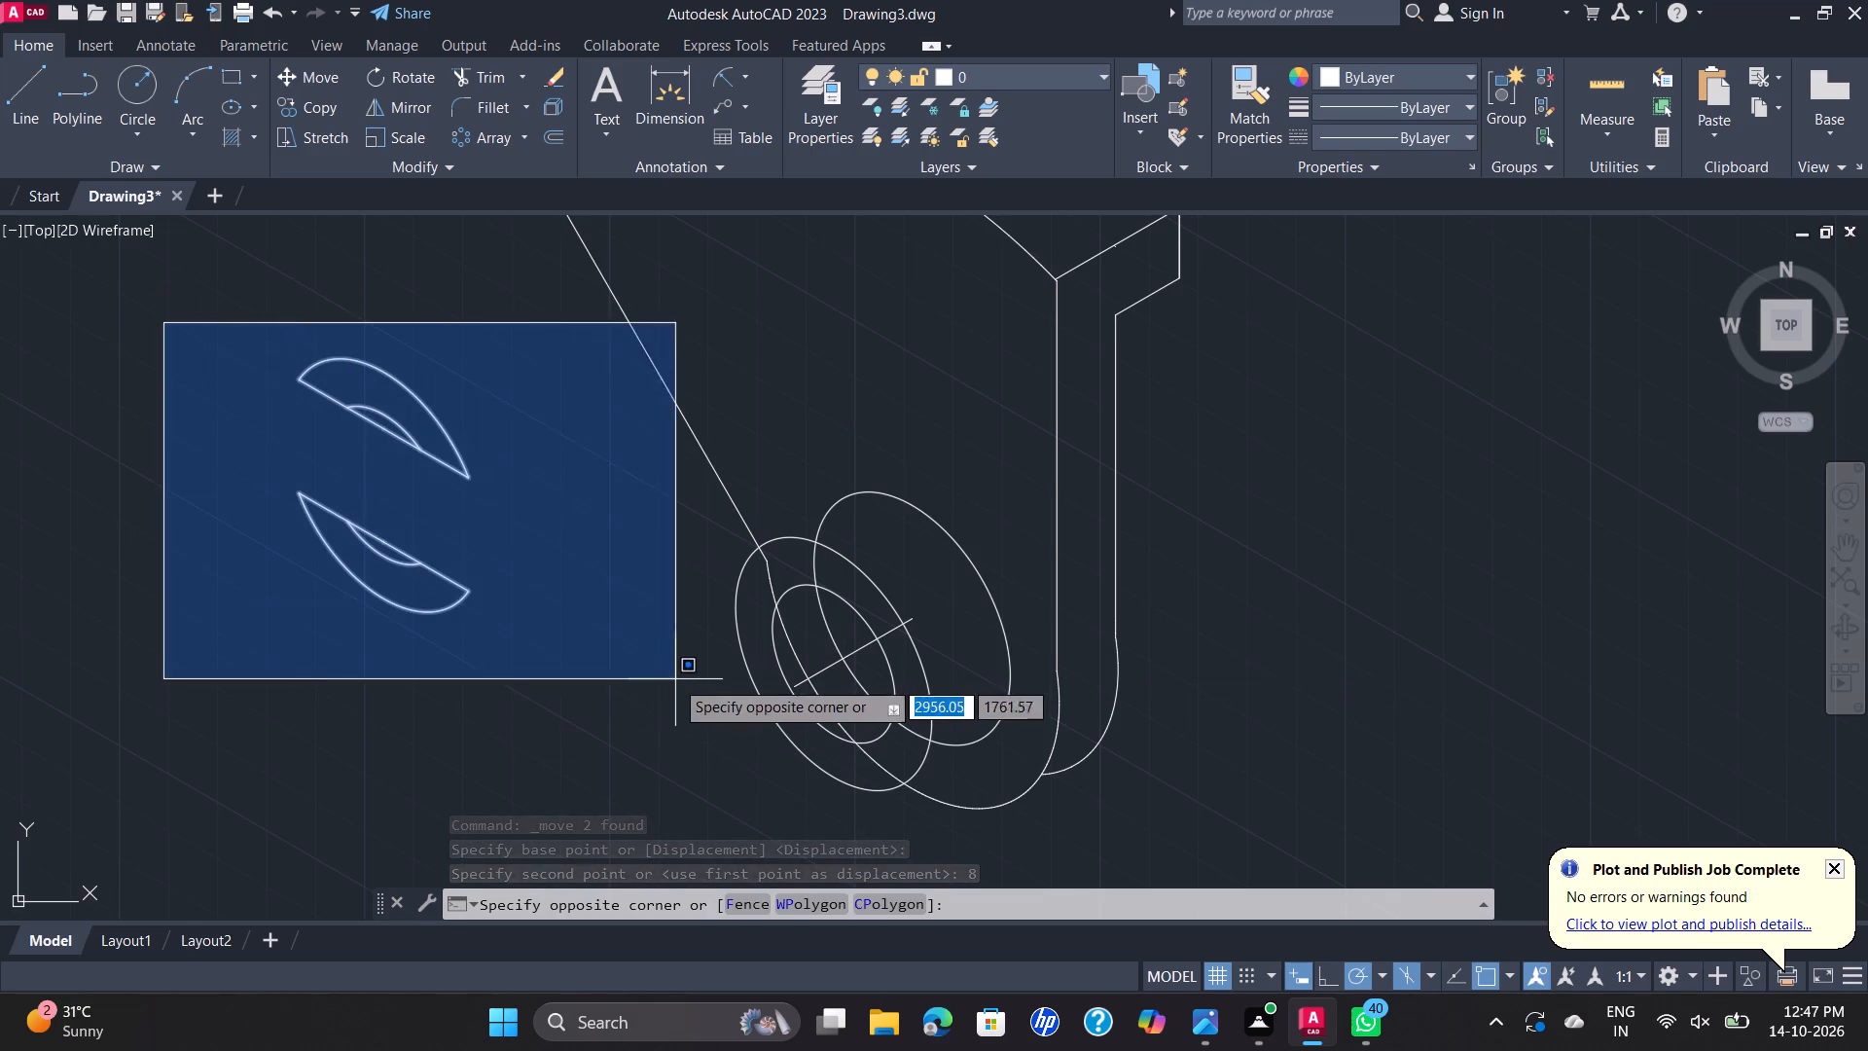
pyautogui.click(547, 679)
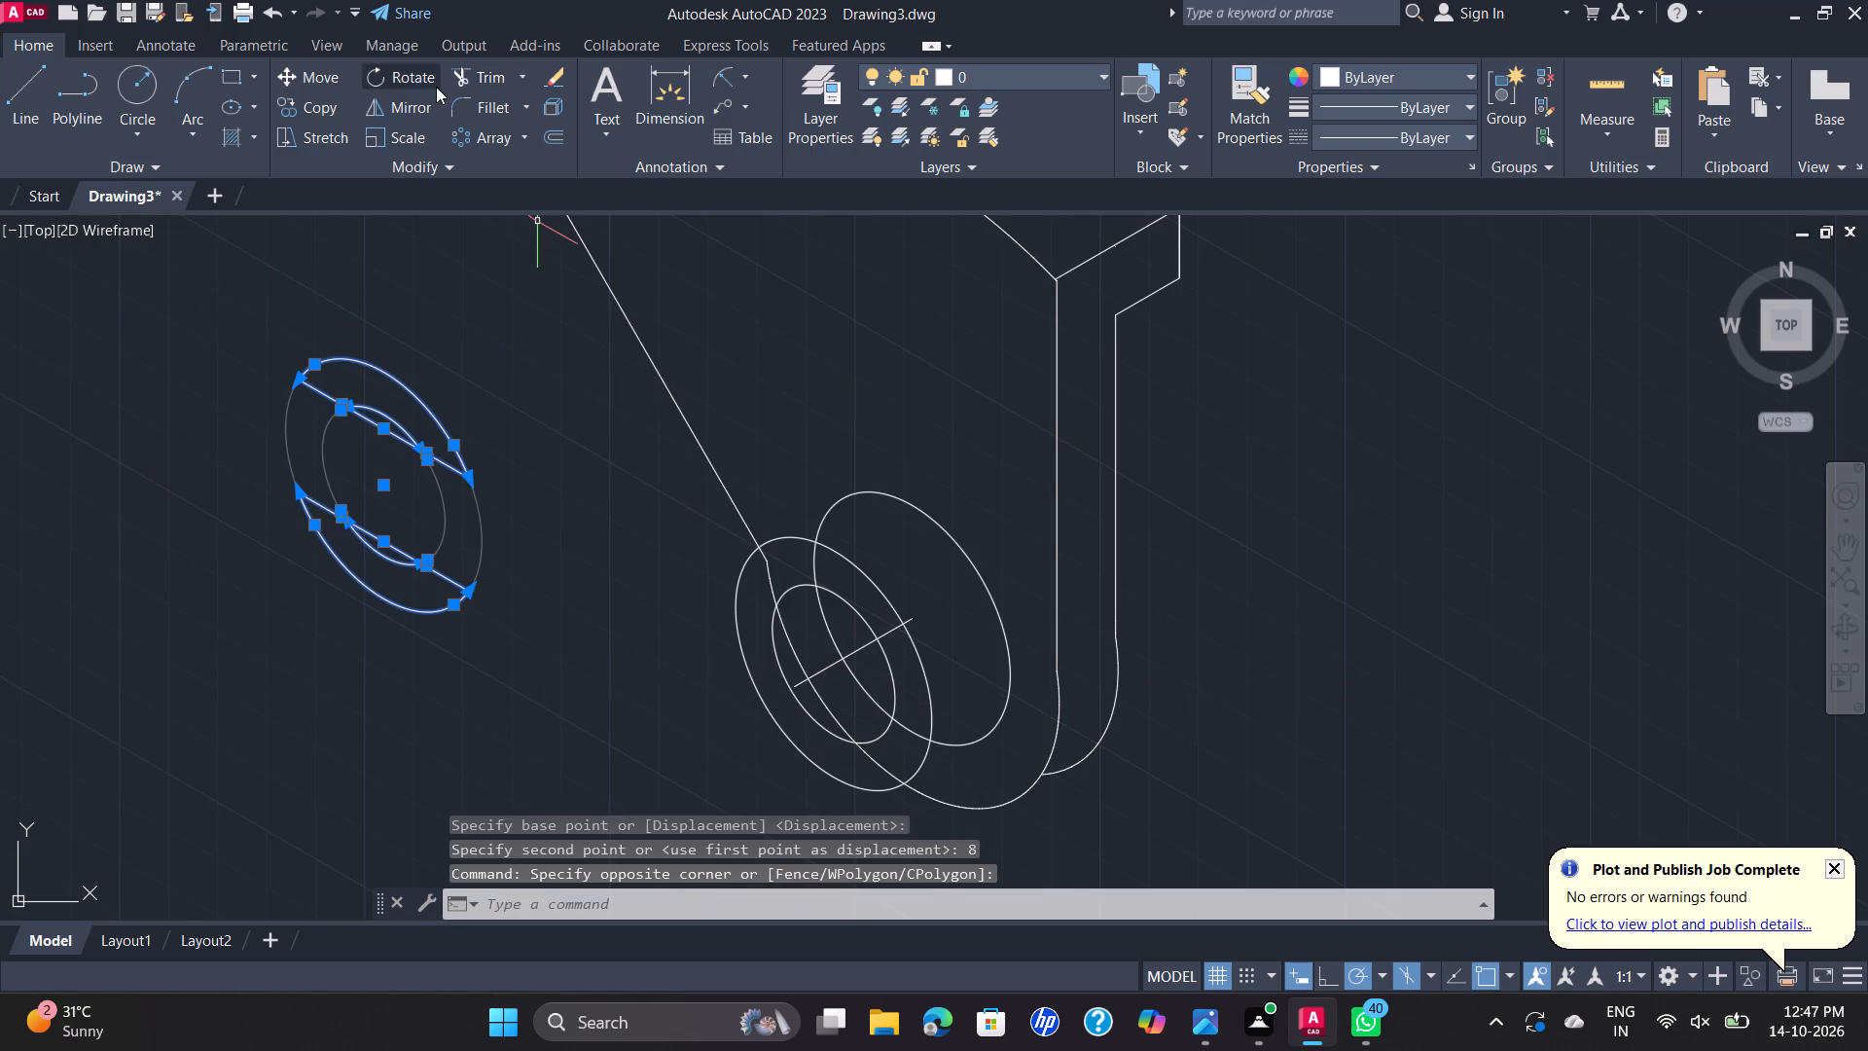
pyautogui.press('space')
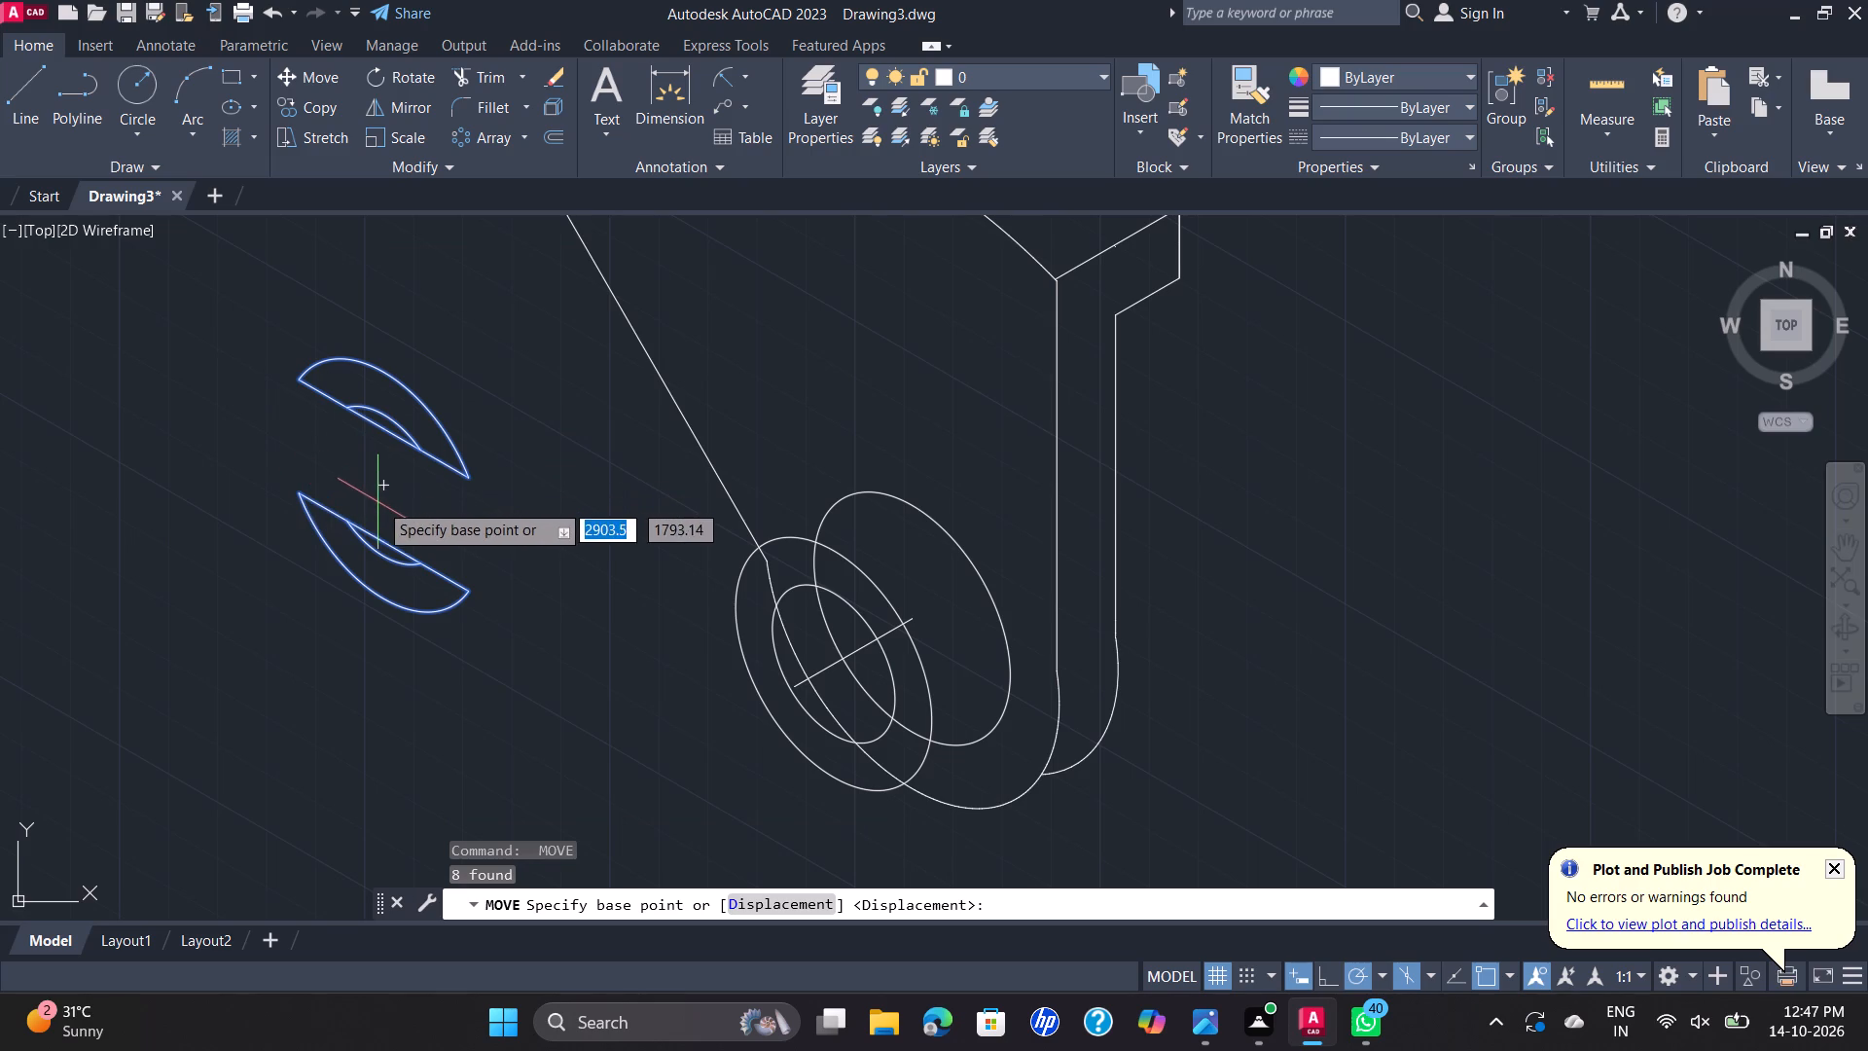
pyautogui.click(383, 490)
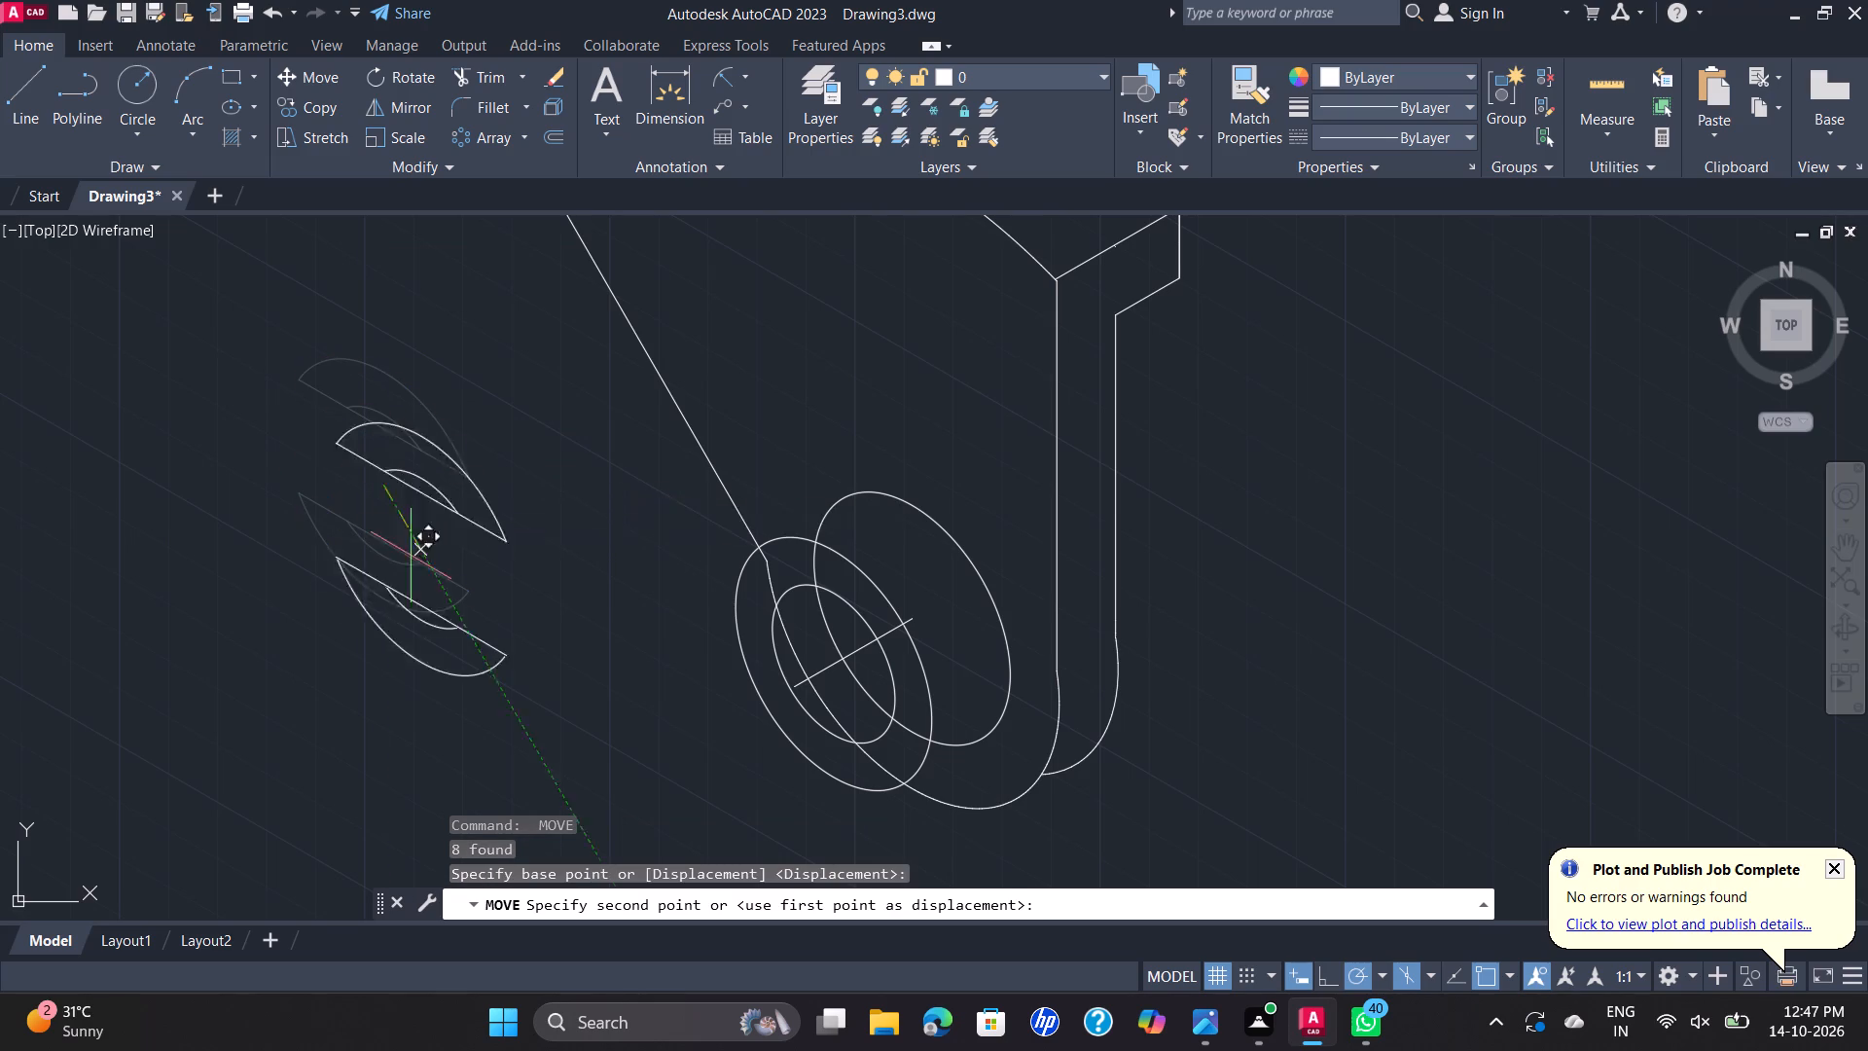
pyautogui.click(798, 688)
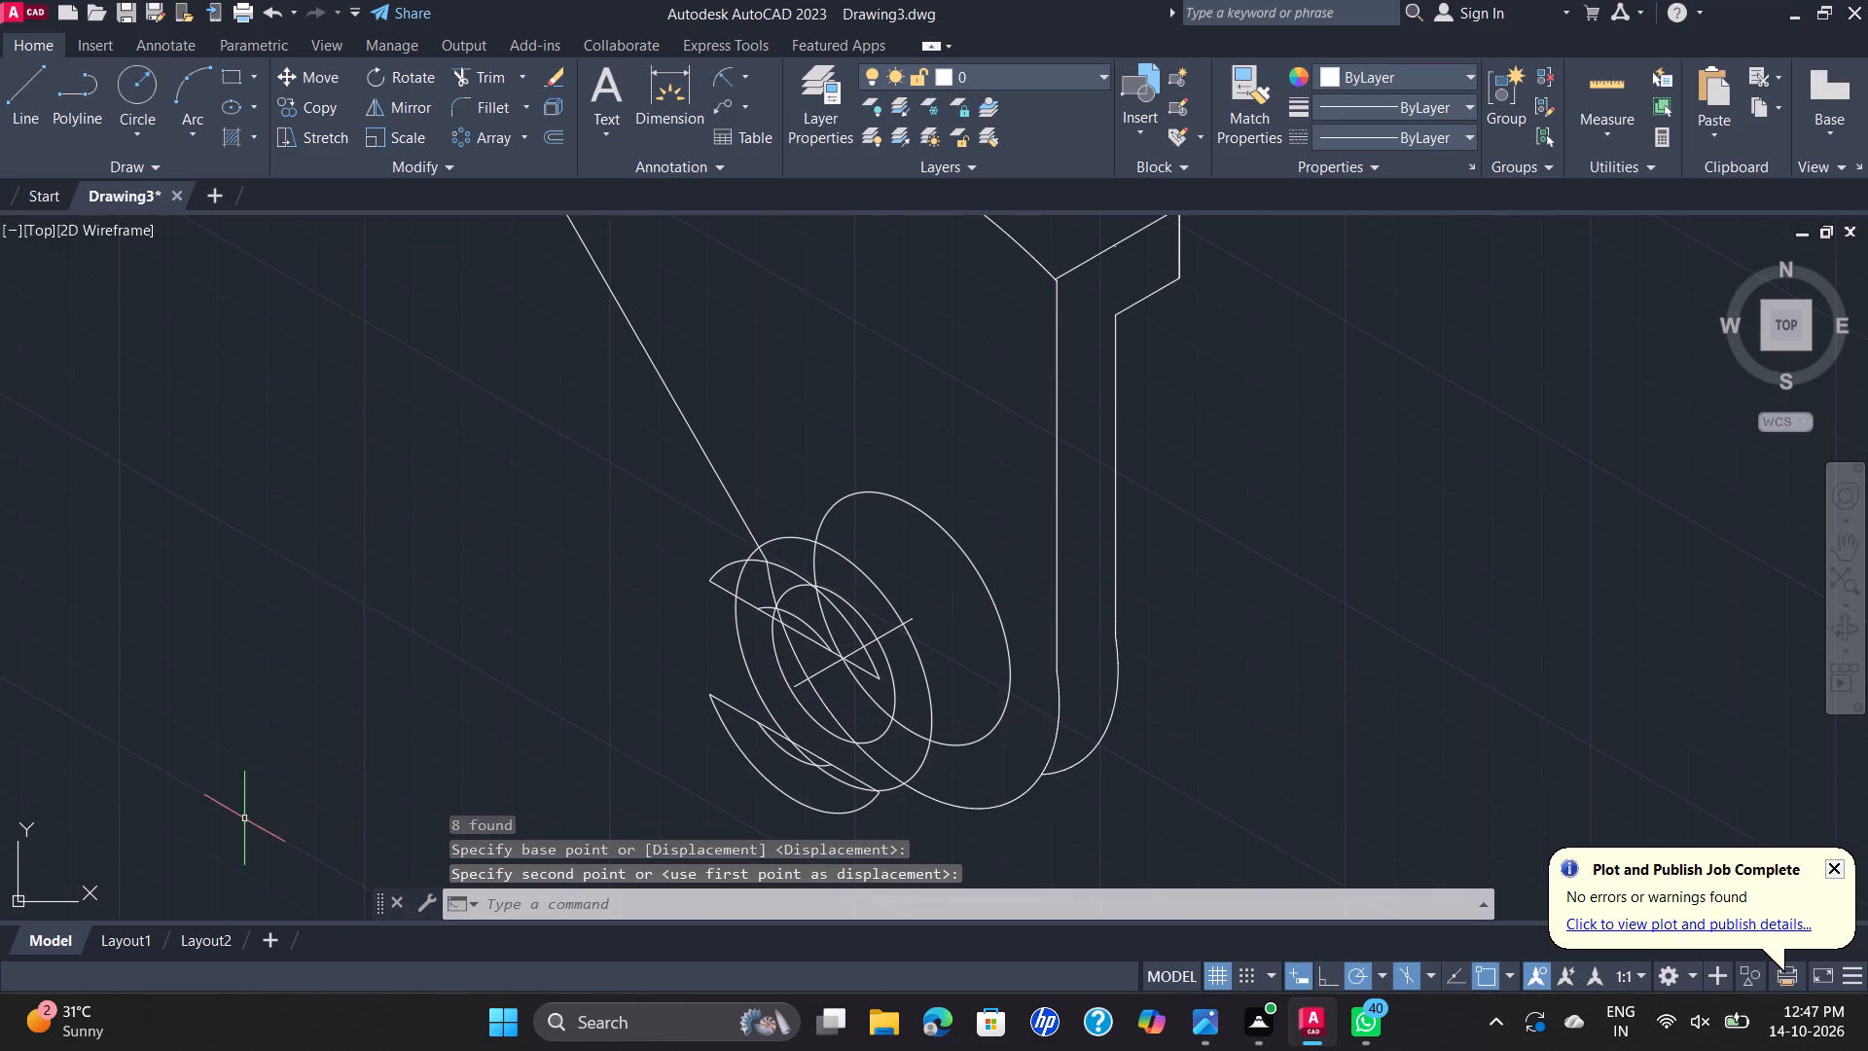
# Delete the boss's receding axis line.
pyautogui.scroll(2, 229, 829)
pyautogui.scroll(-1, 1161, 595)
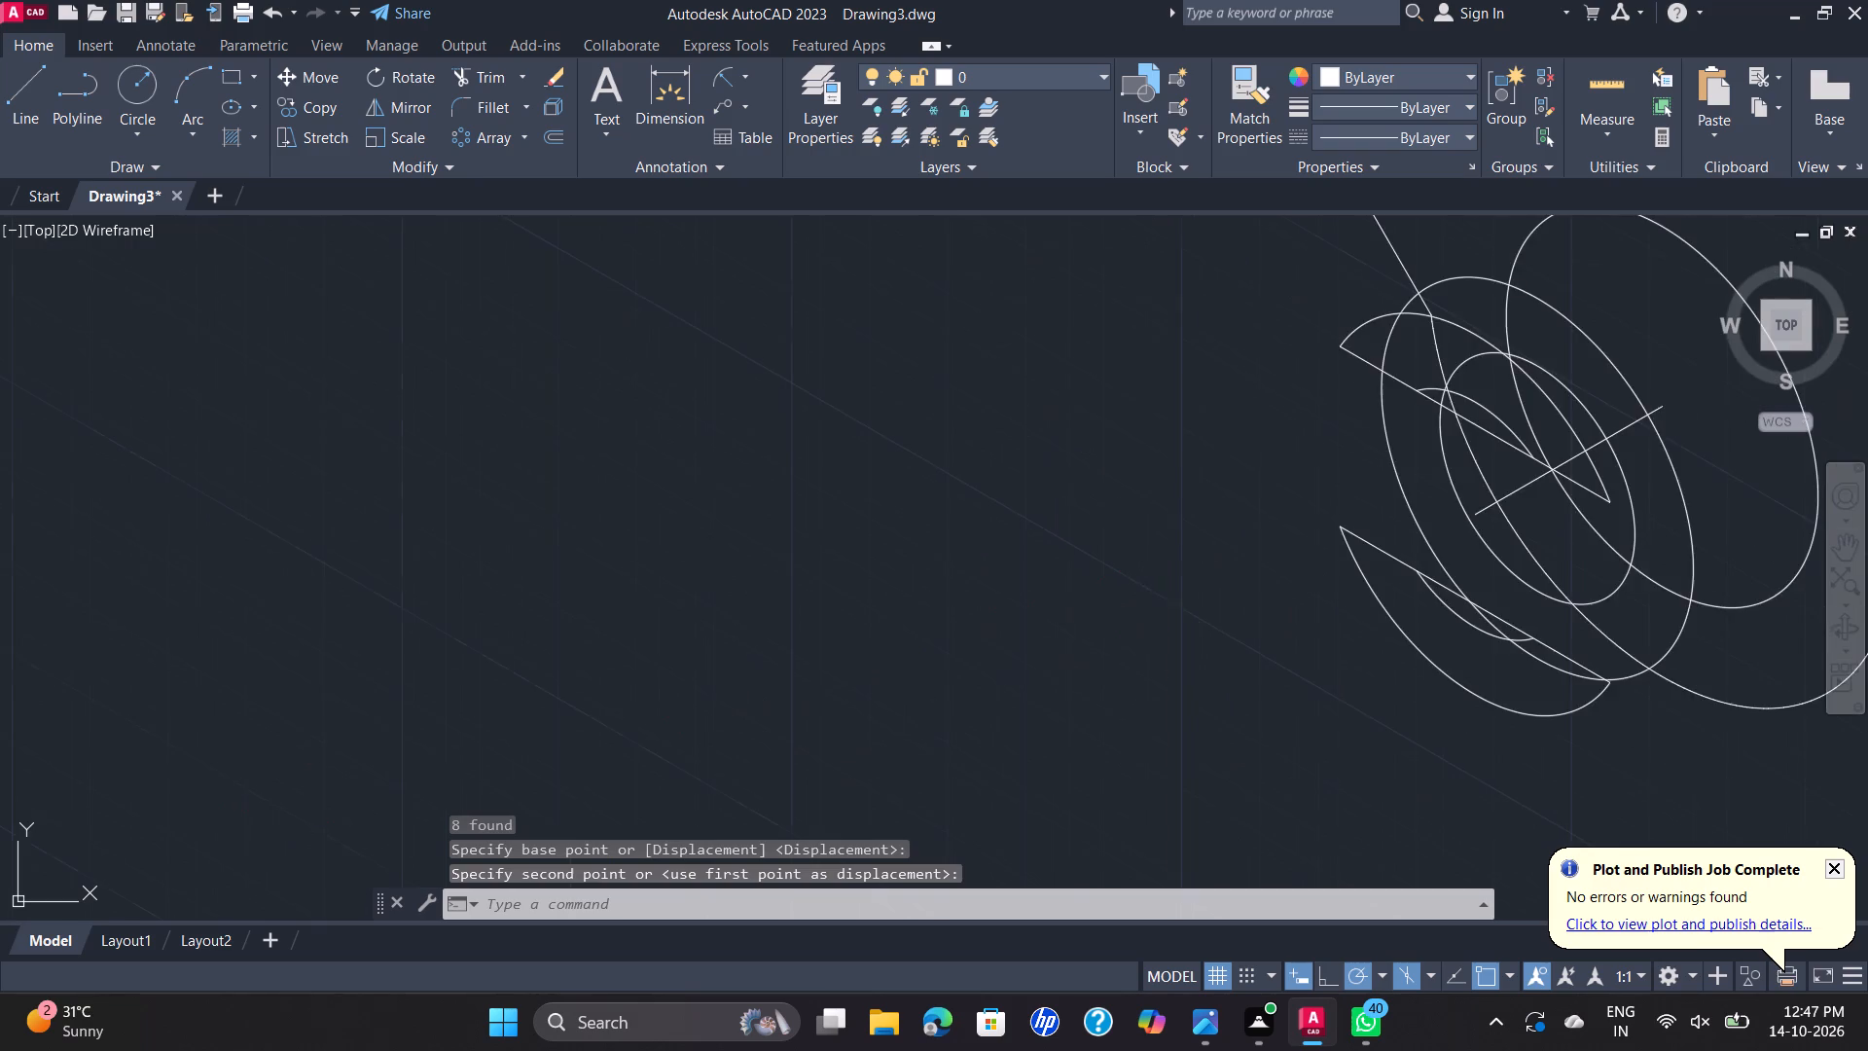
pyautogui.scroll(-2, 1170, 601)
pyautogui.moveTo(1171, 603); pyautogui.dragTo(811, 667, button='middle')
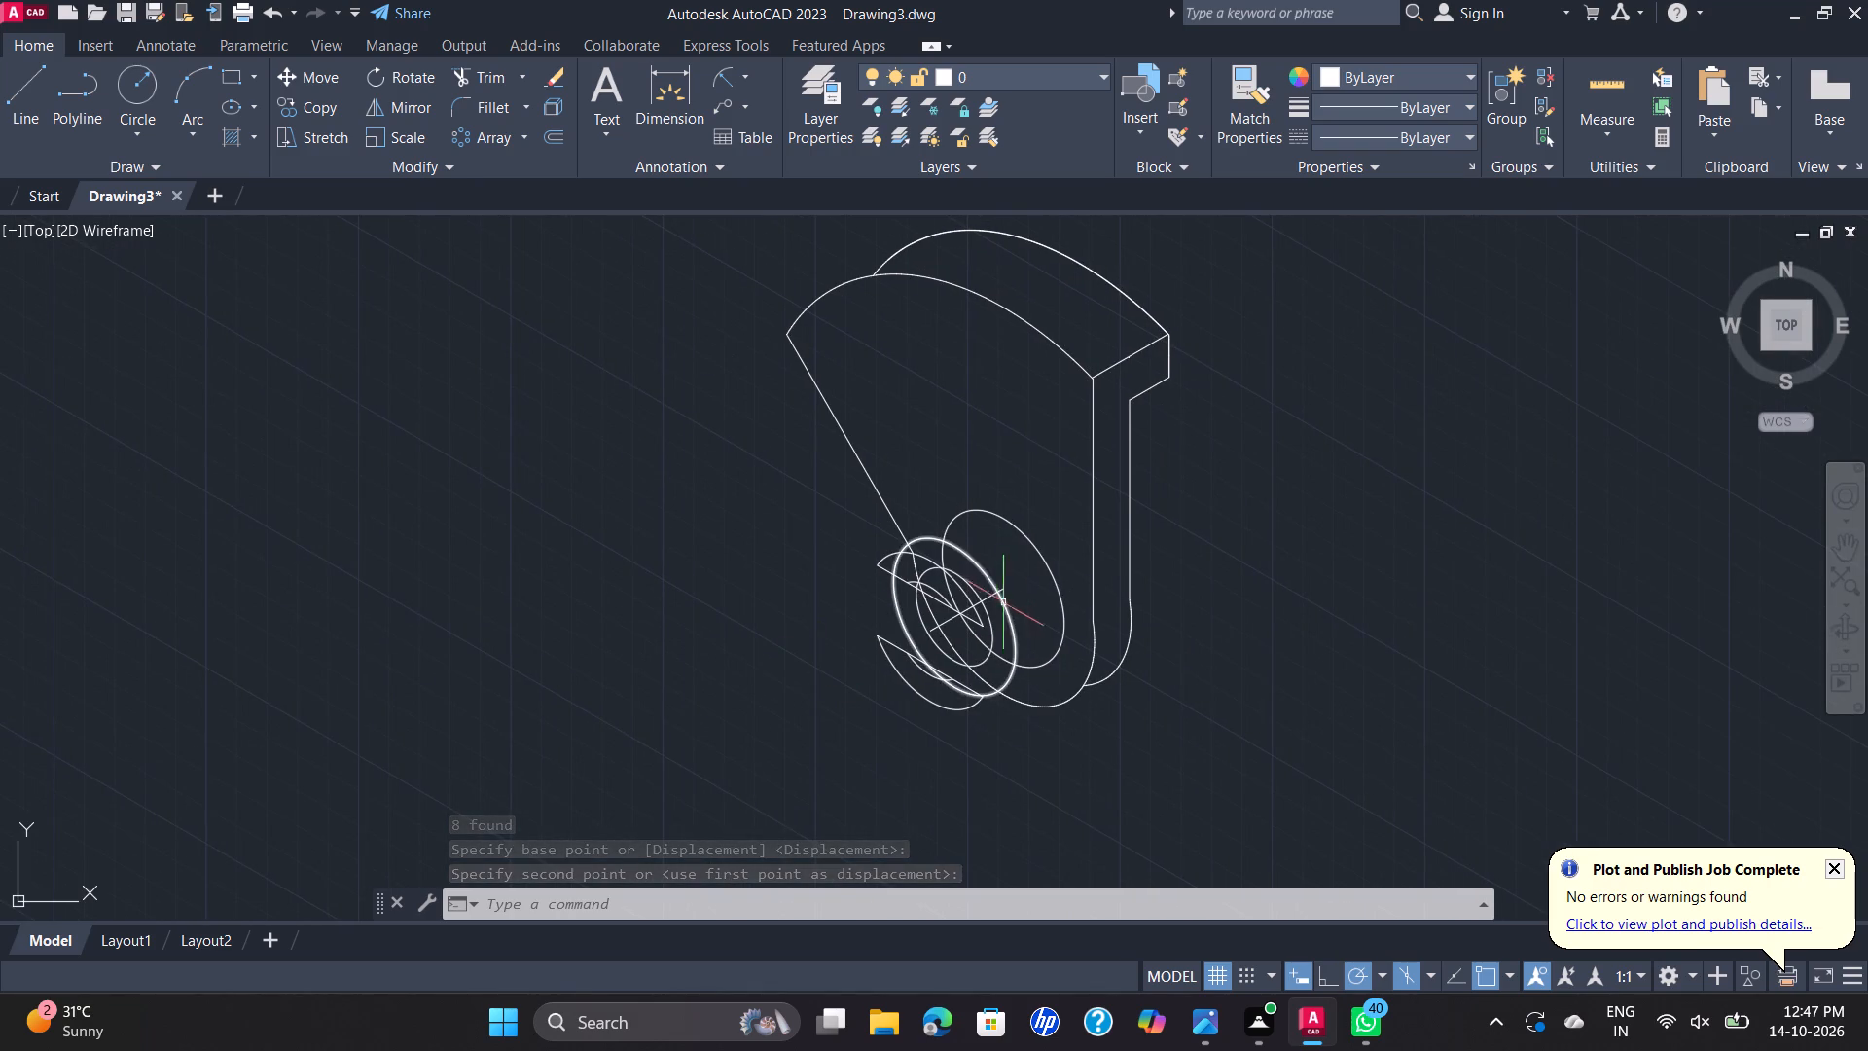
pyautogui.scroll(2, 1020, 605)
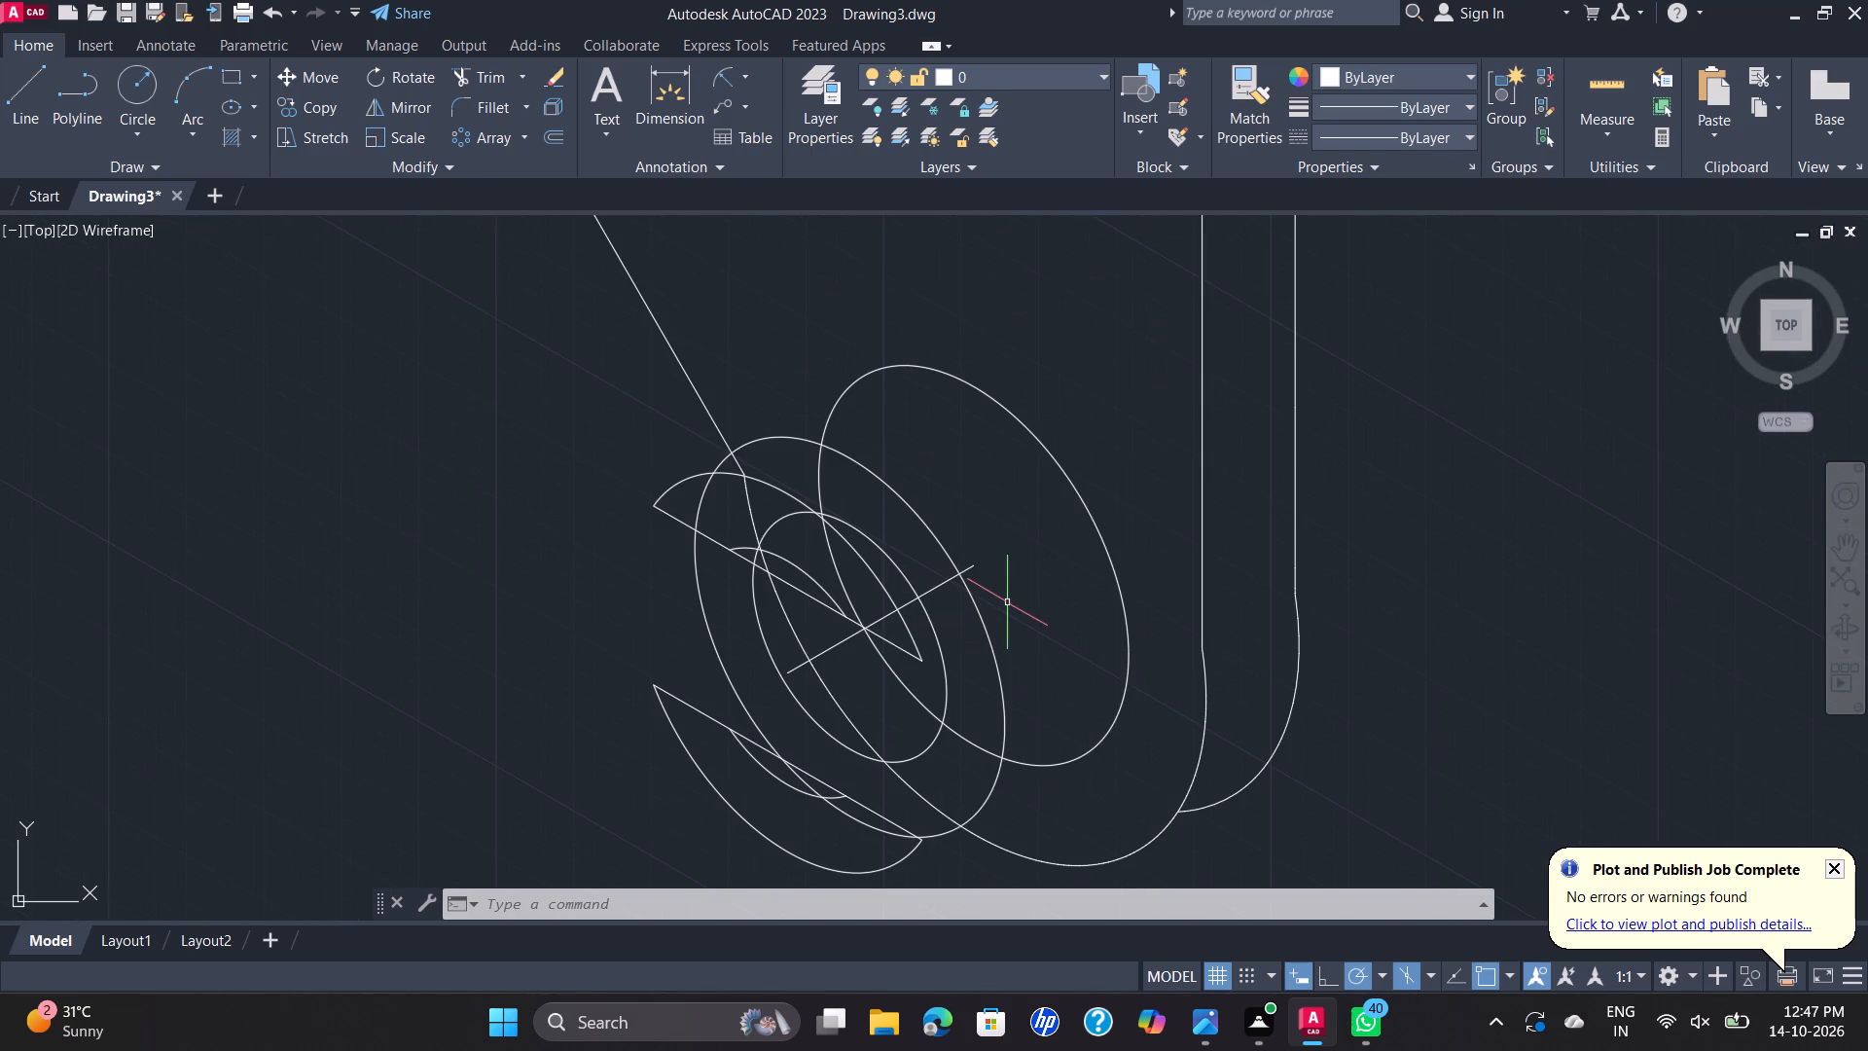
pyautogui.scroll(1, 1007, 602)
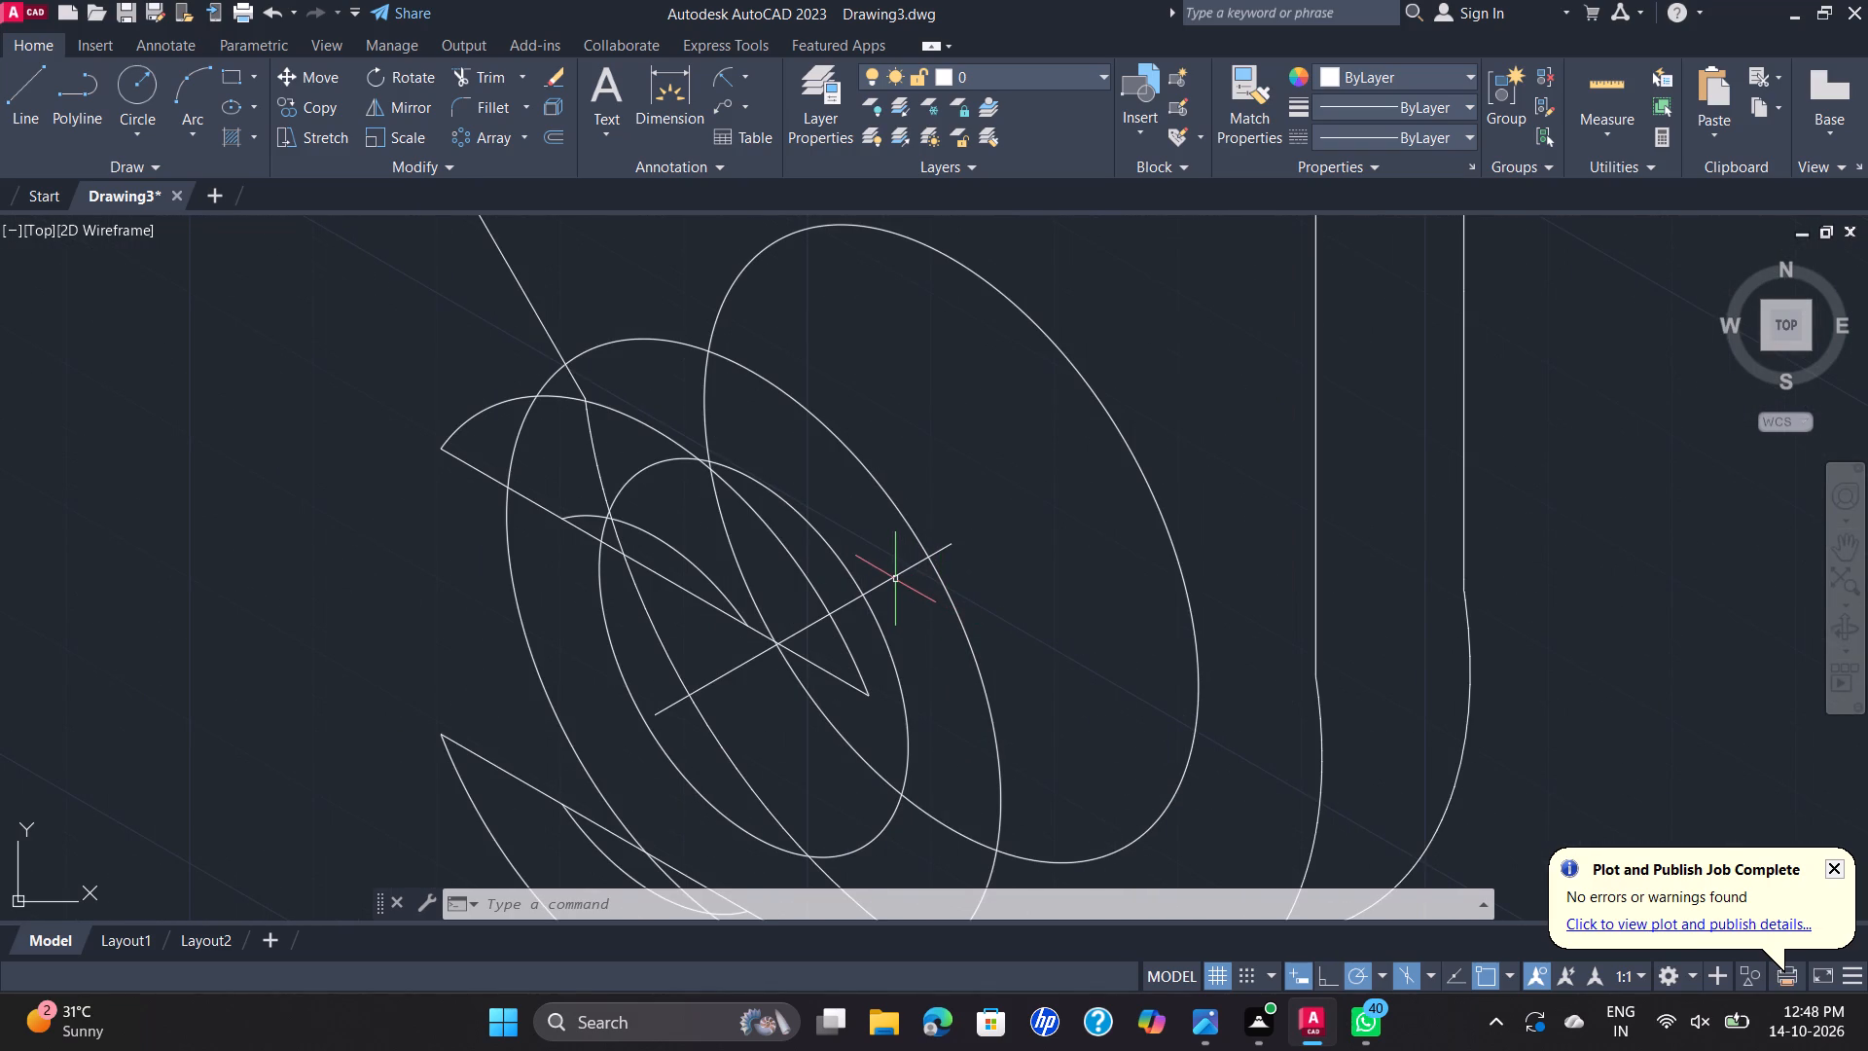
pyautogui.click(891, 578)
pyautogui.press('Delete')
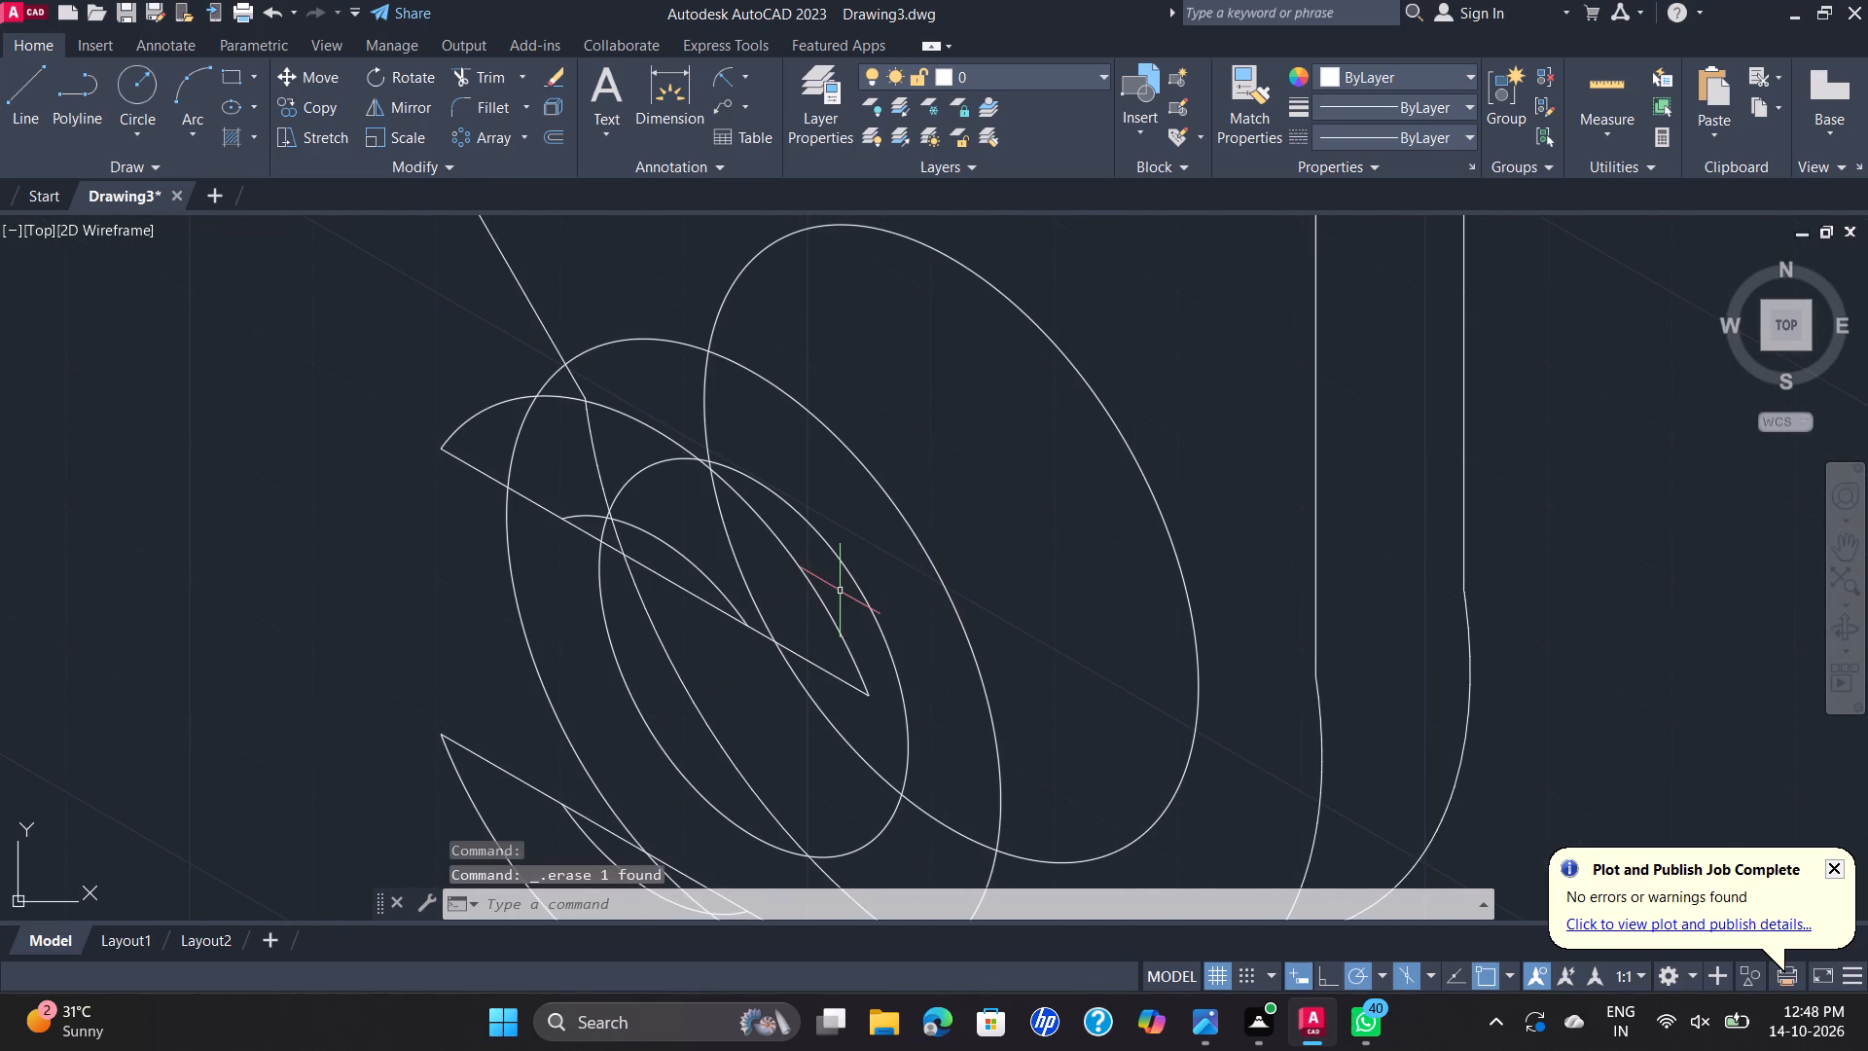
# Draw a receding line at 30° from the lower end of the upper slot line to the outer full ellipse.
pyautogui.scroll(-2, 889, 566)
pyautogui.scroll(1, 882, 572)
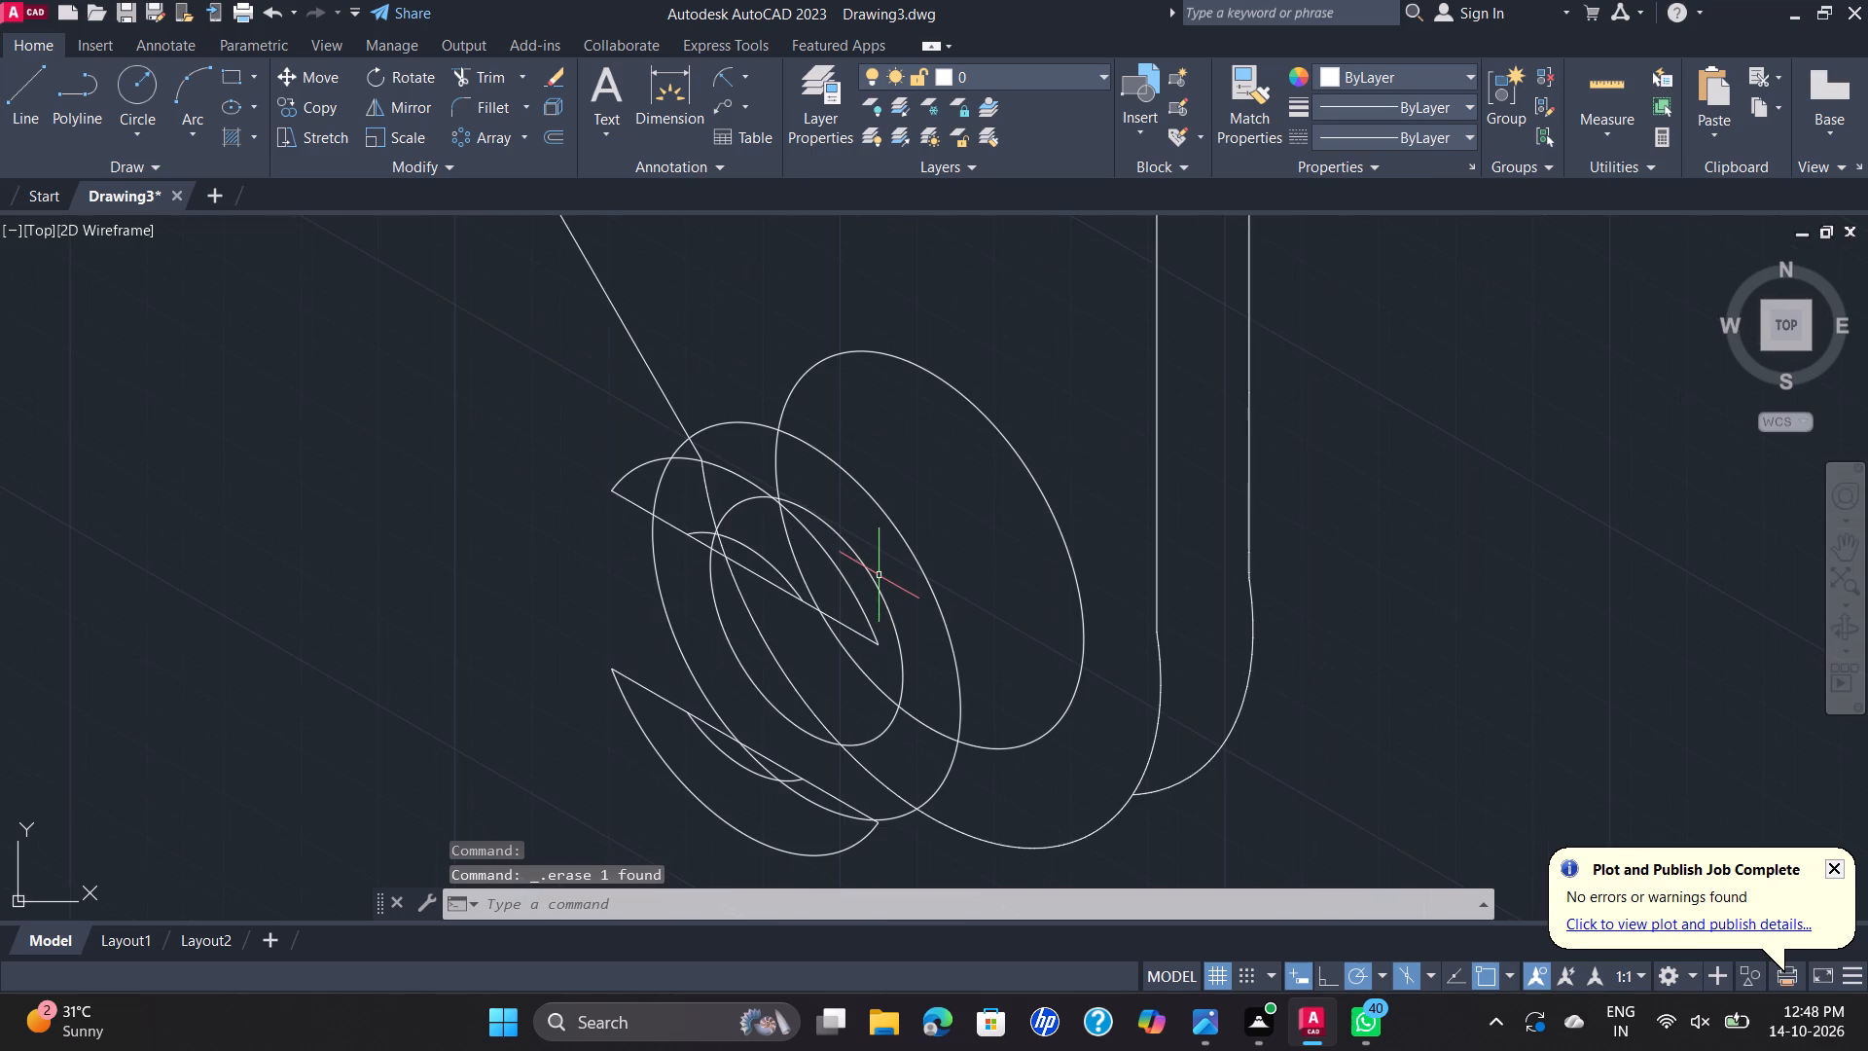
pyautogui.scroll(1, 879, 575)
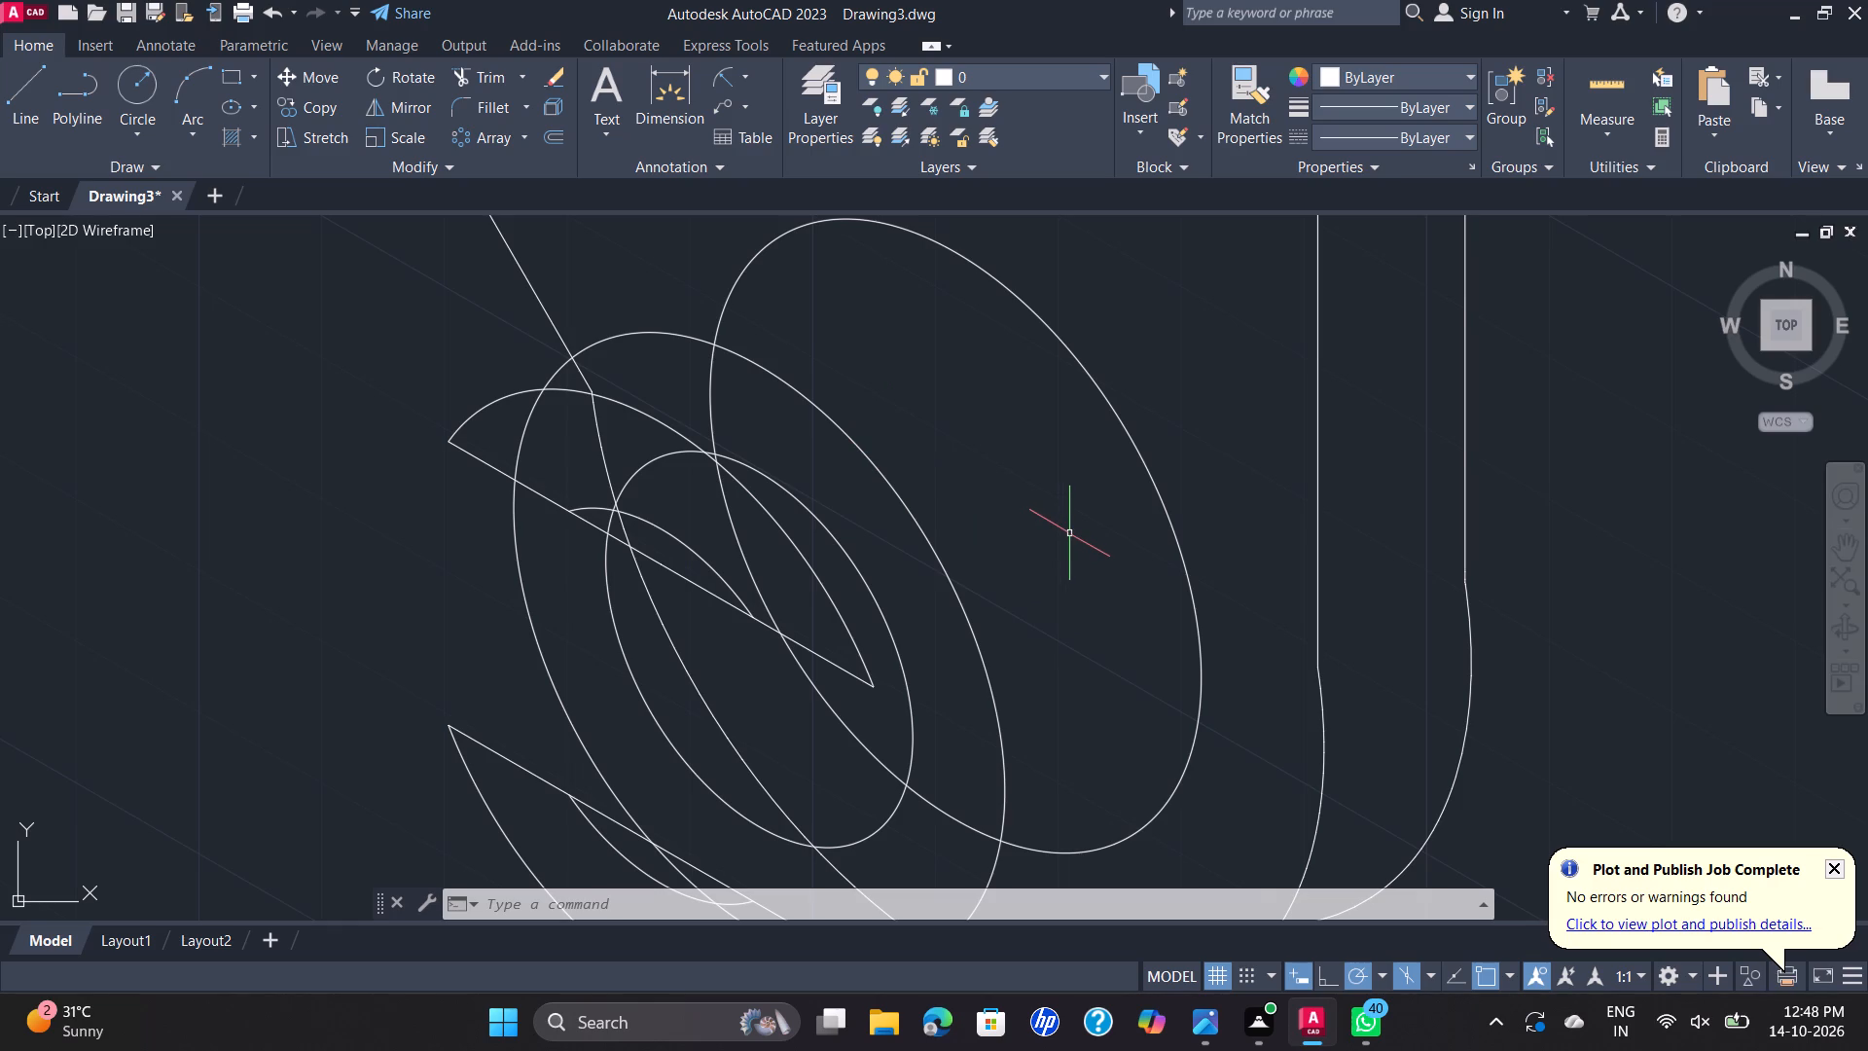
pyautogui.scroll(-1, 1082, 535)
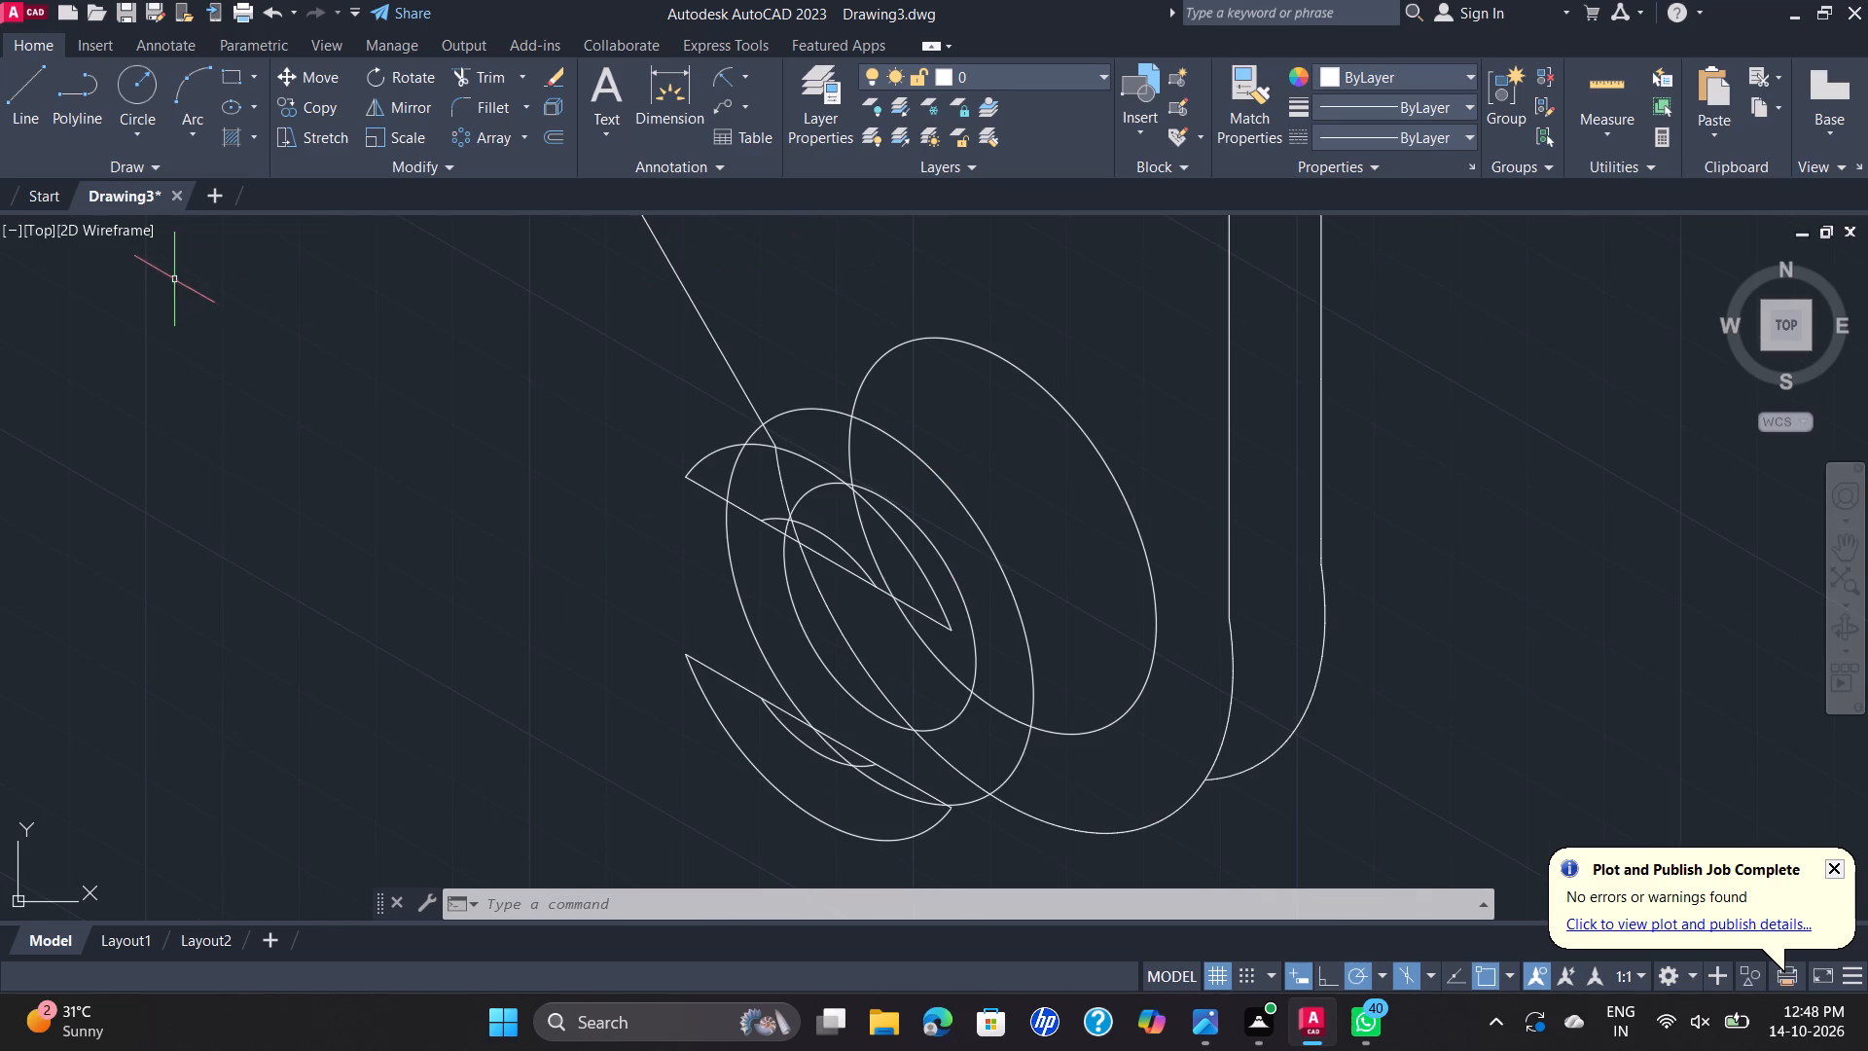
pyautogui.click(19, 92)
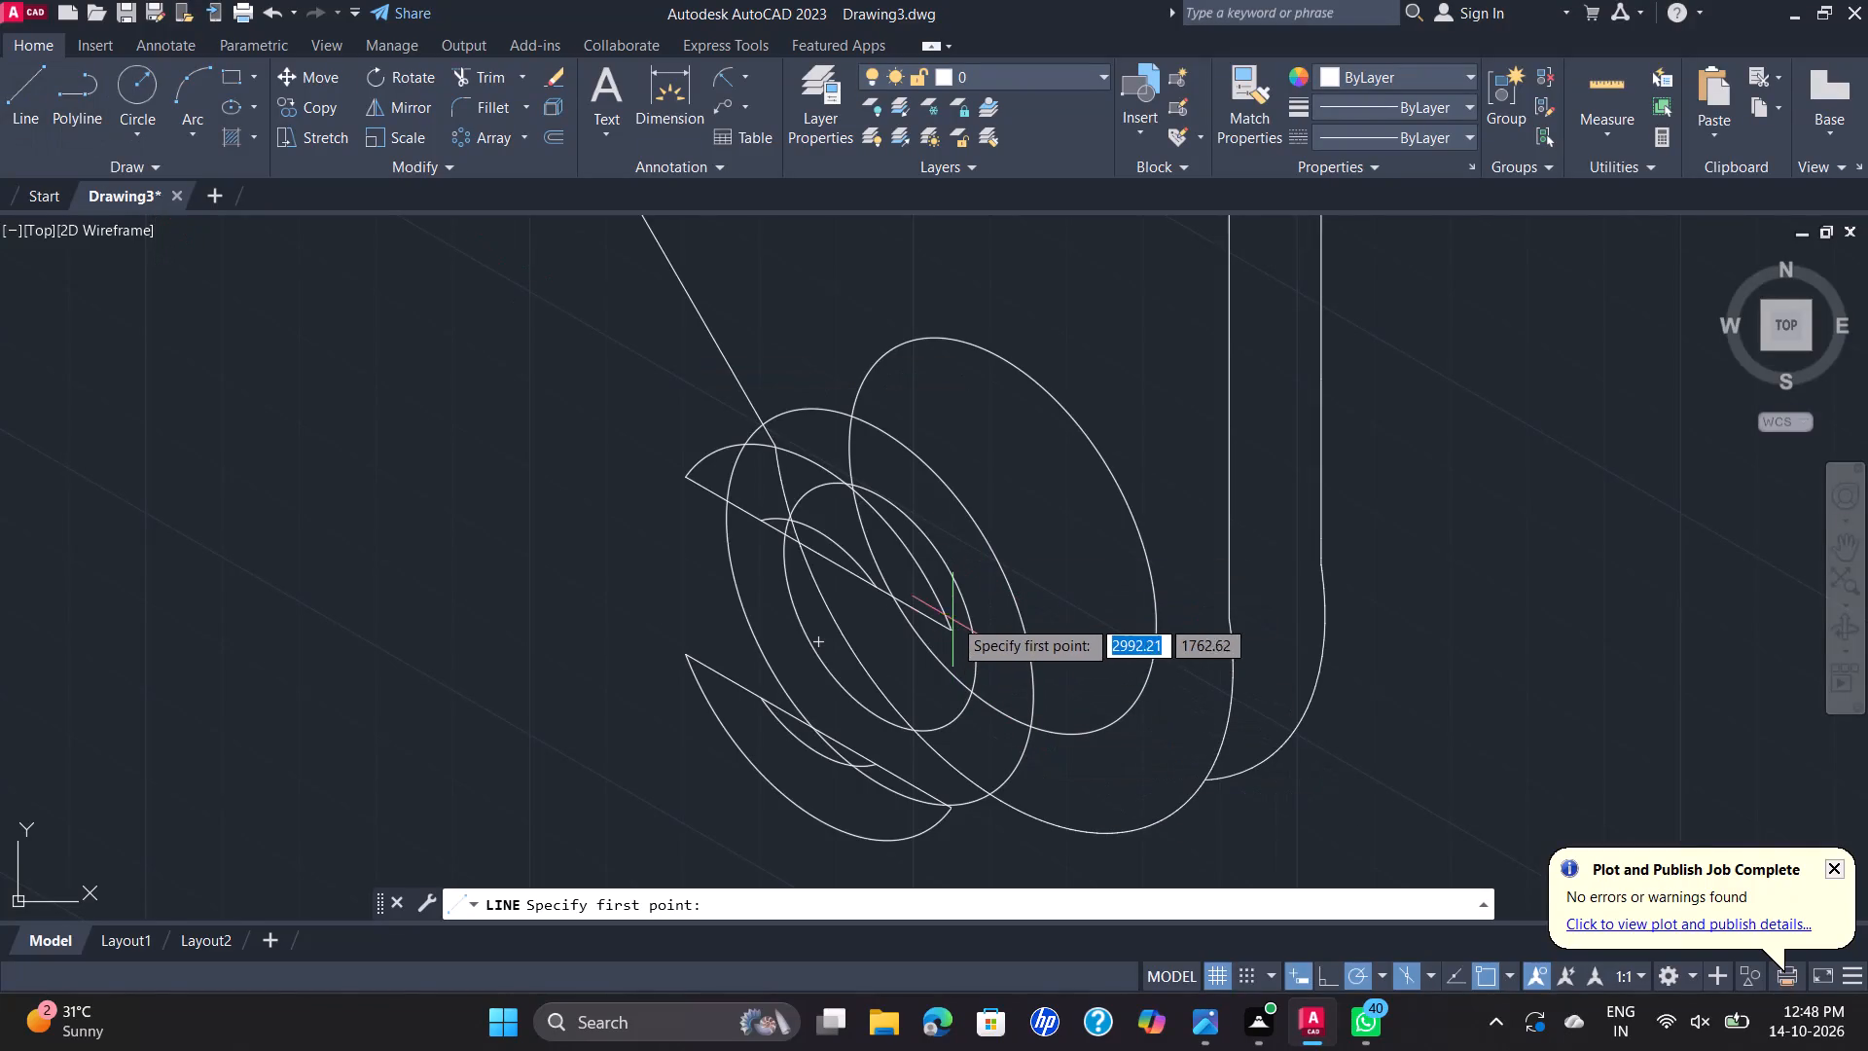
pyautogui.click(952, 630)
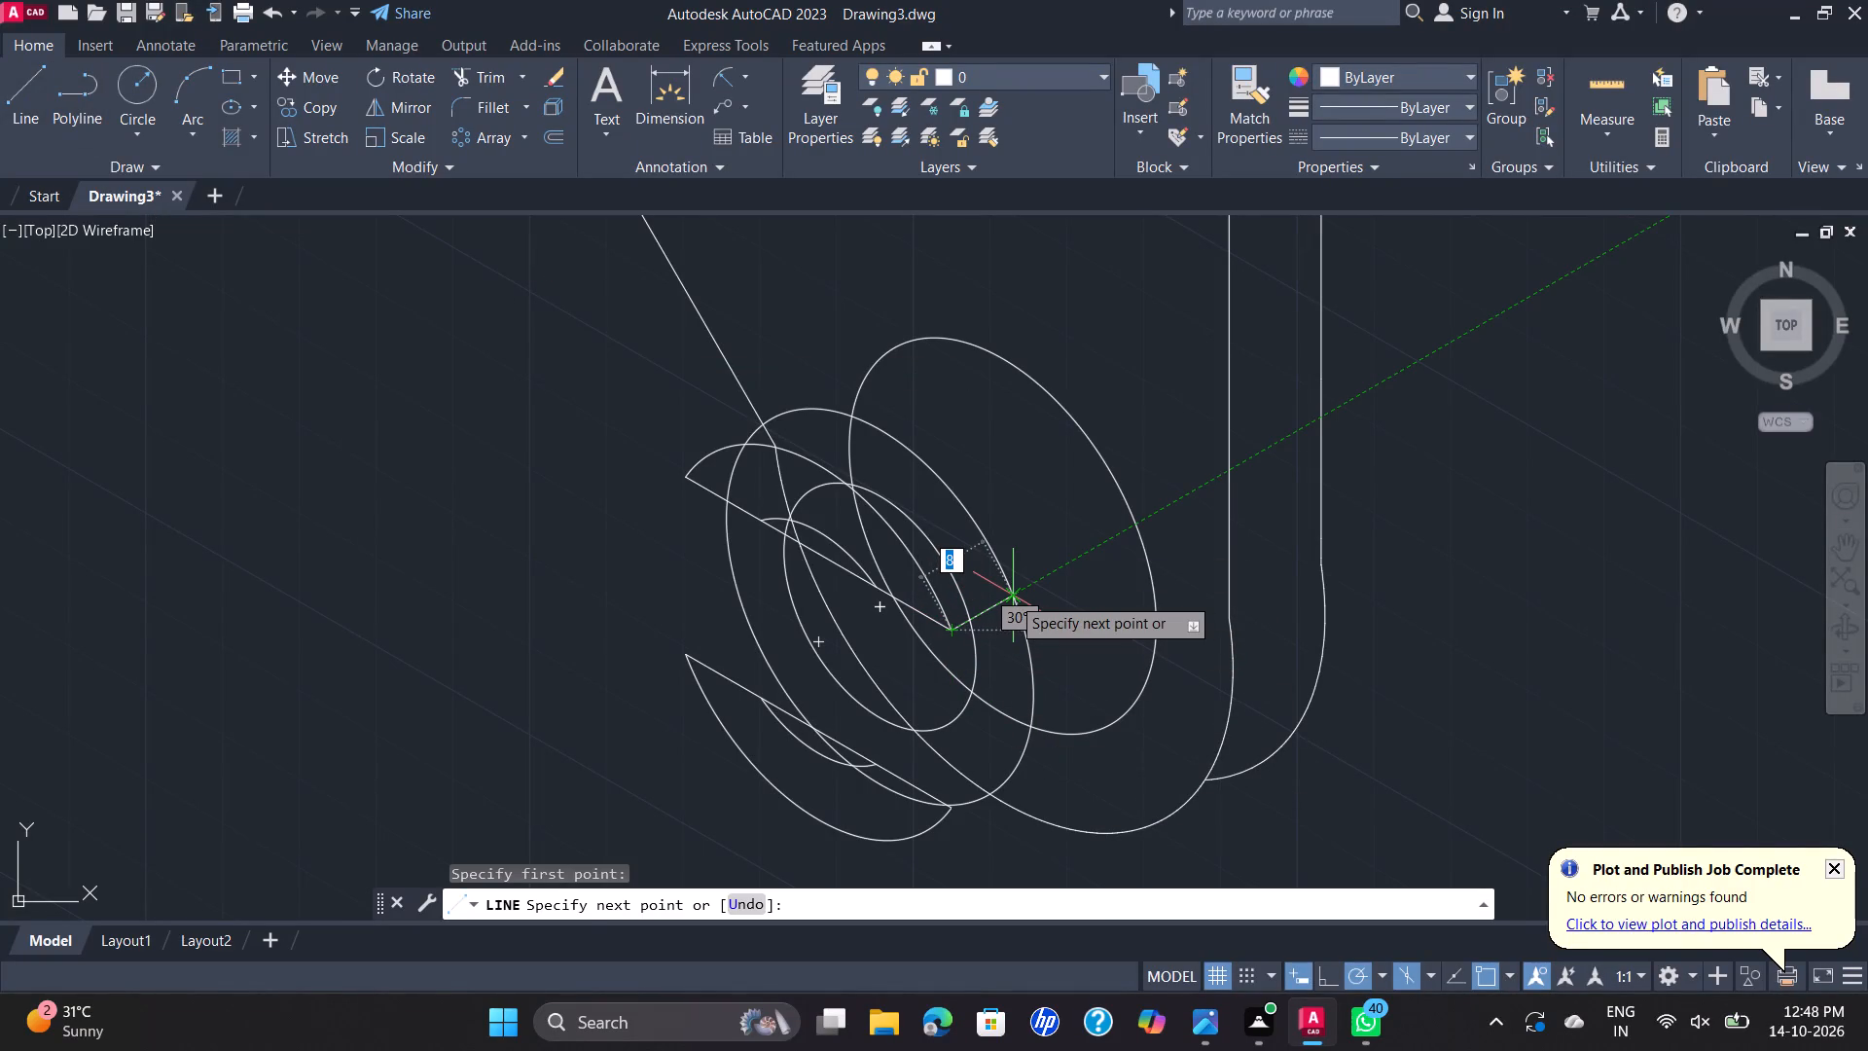
pyautogui.click(1011, 596)
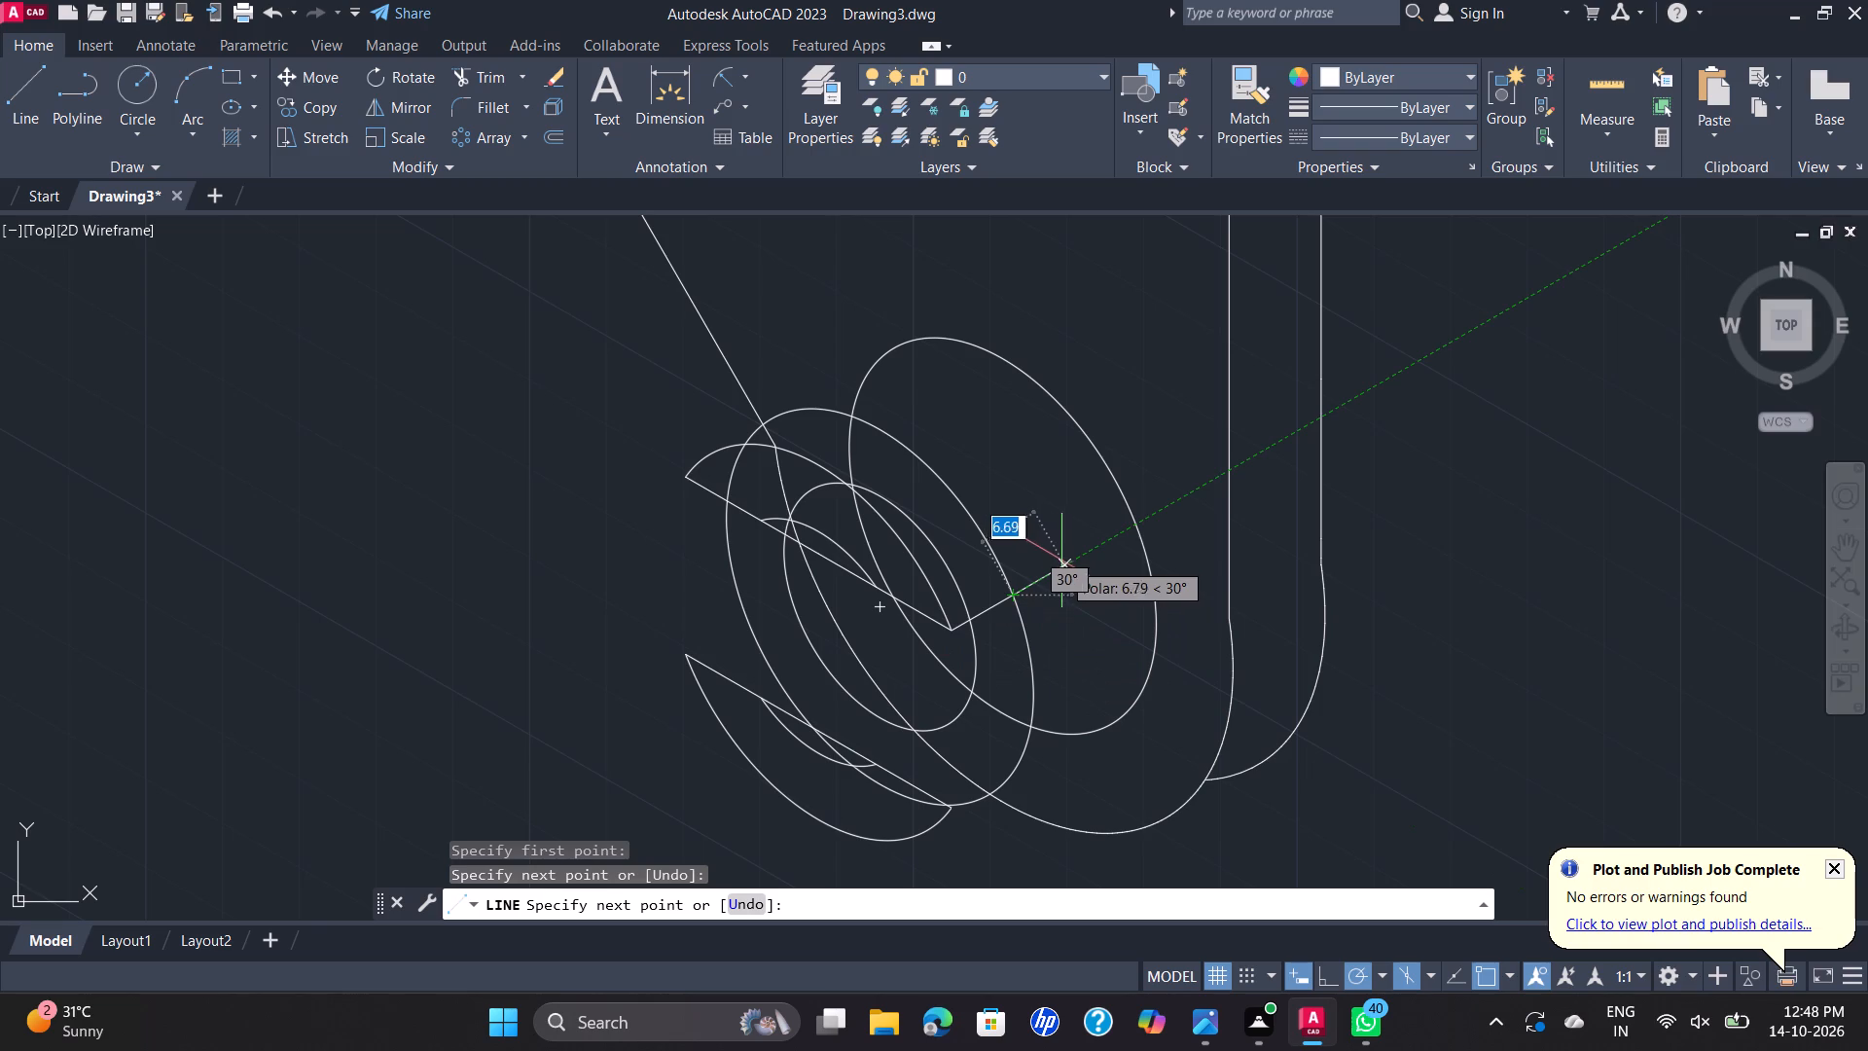
pyautogui.press('Escape')
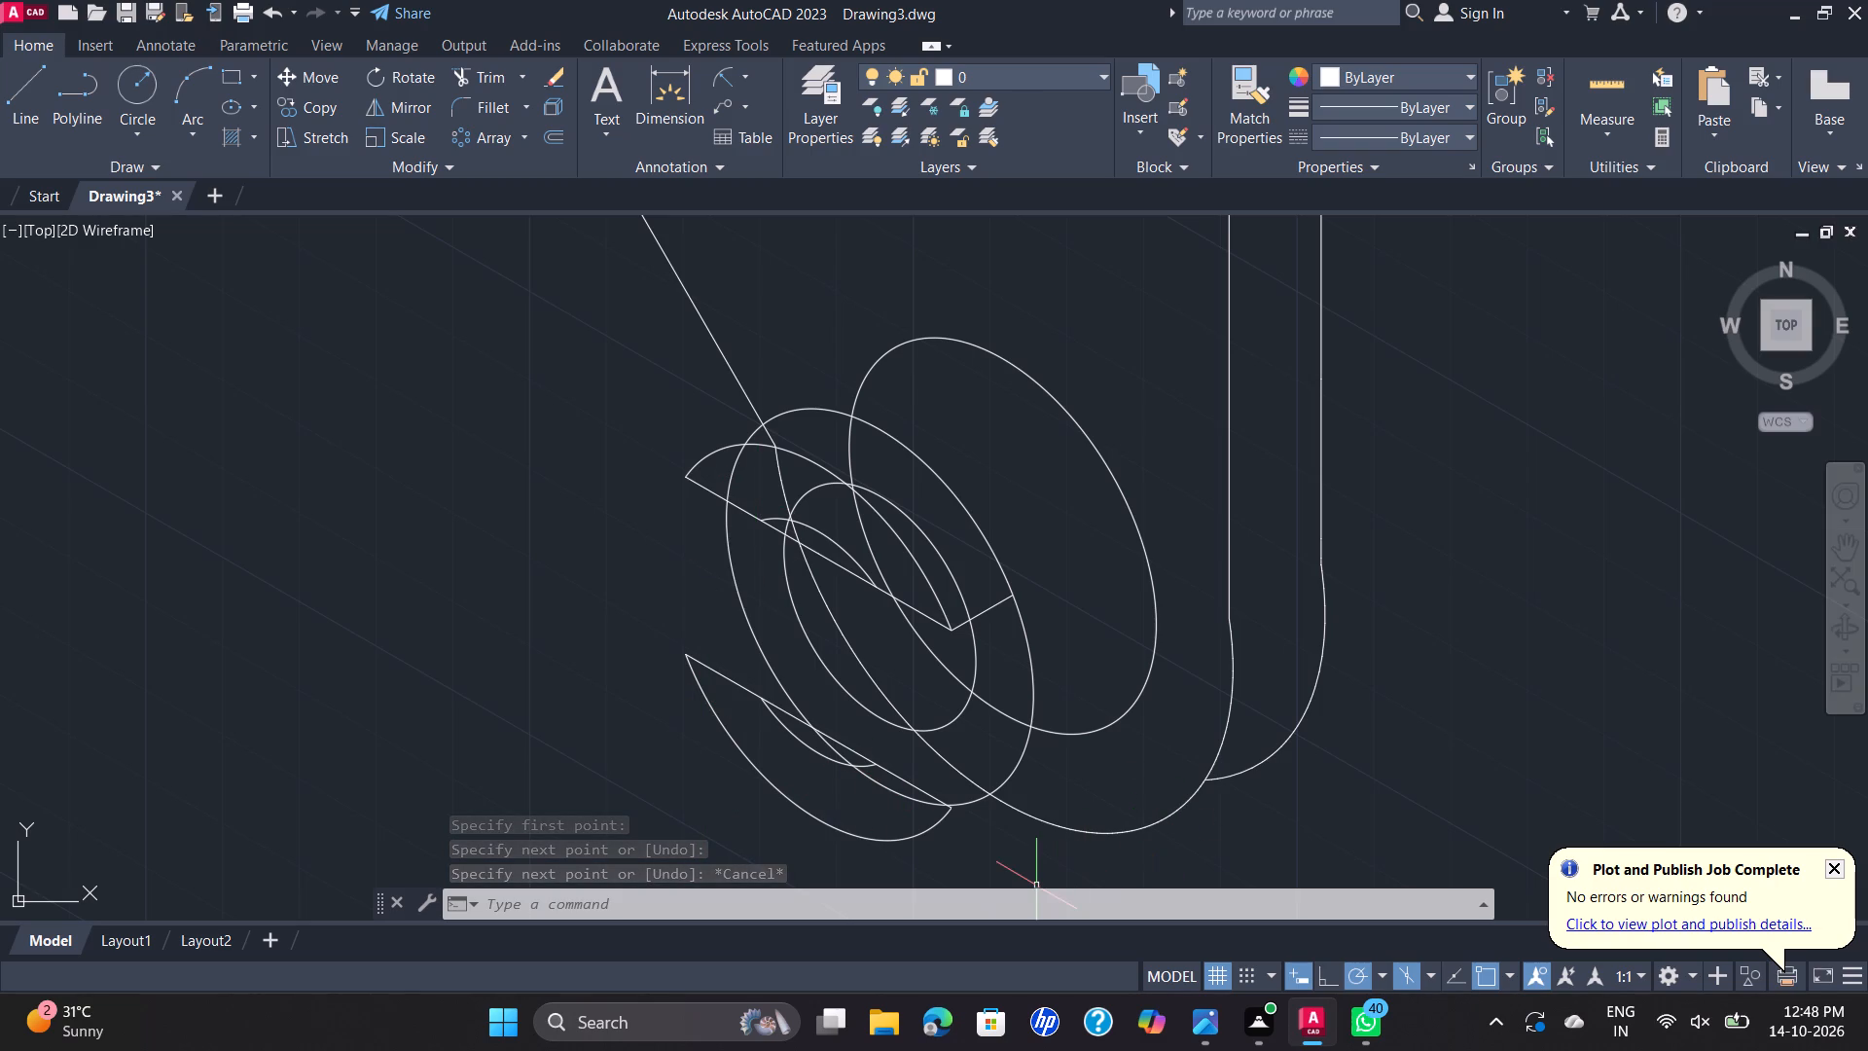
# Draw an 8-unit receding line at 30° from the lower end of the lower slot line.
pyautogui.press('space')
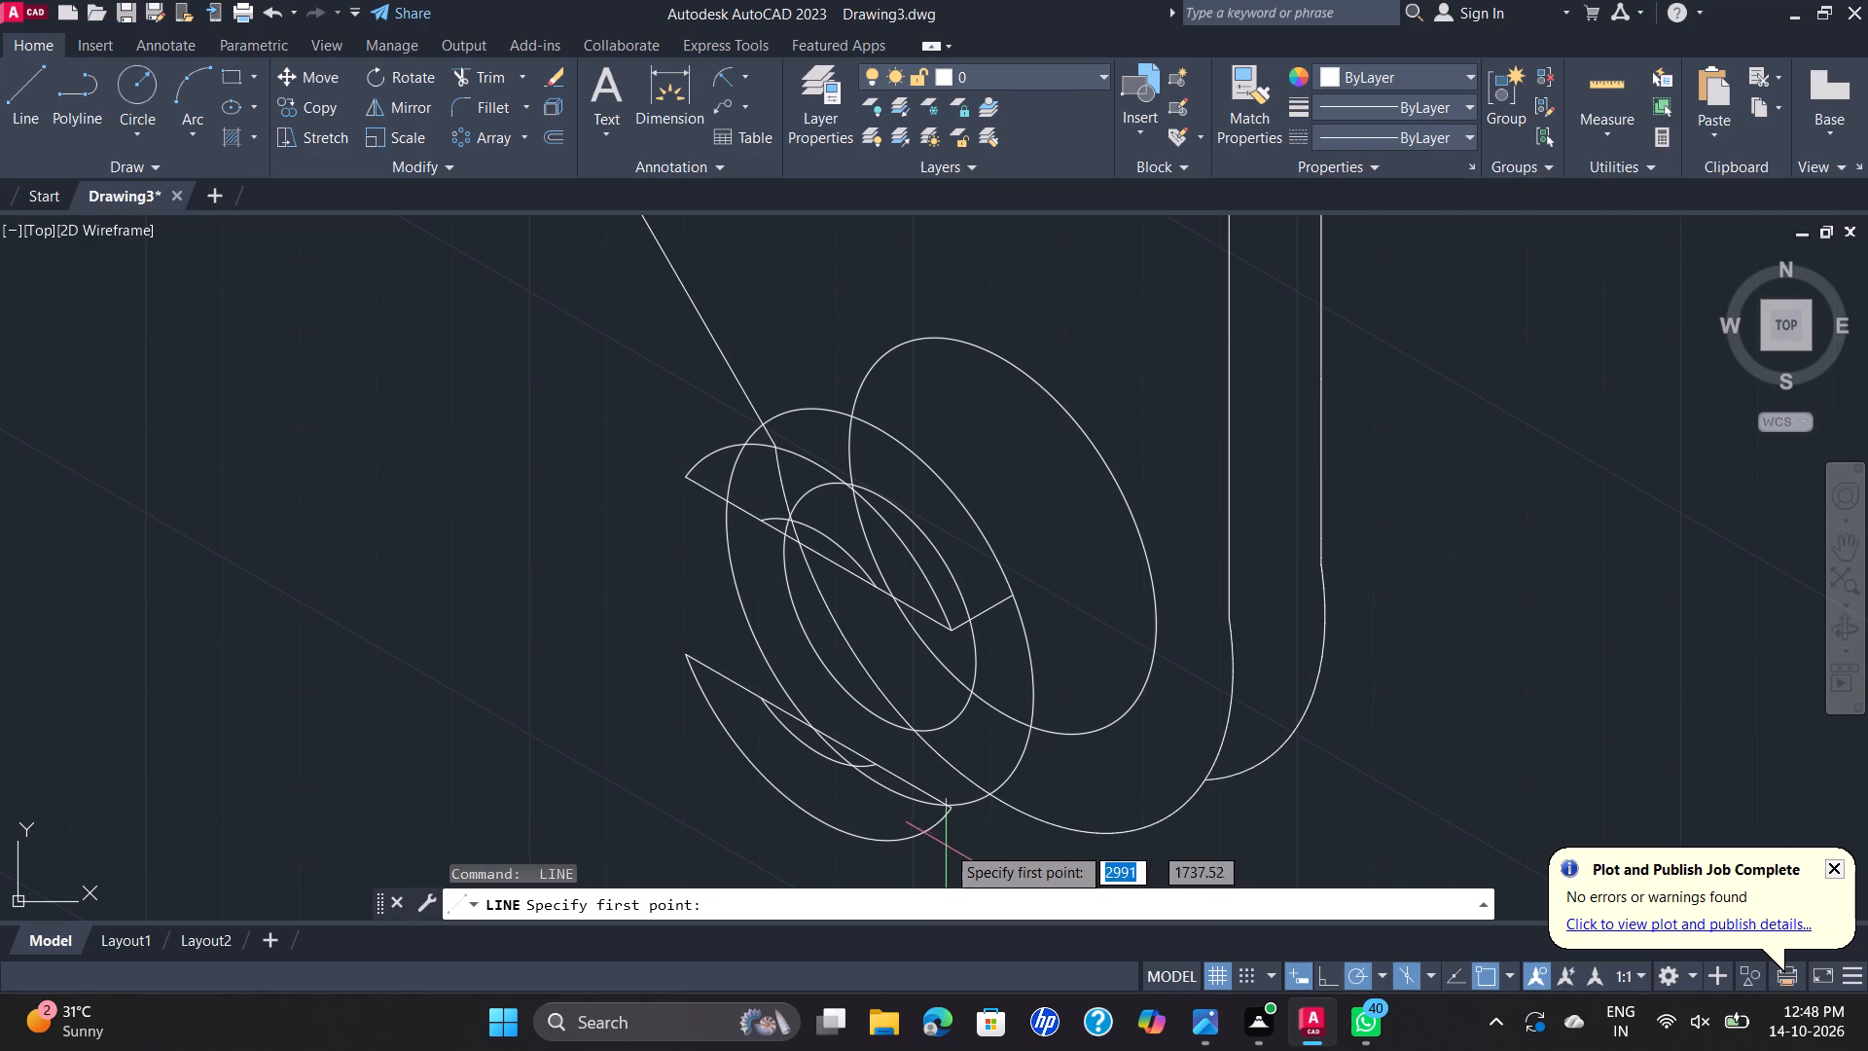
pyautogui.click(948, 810)
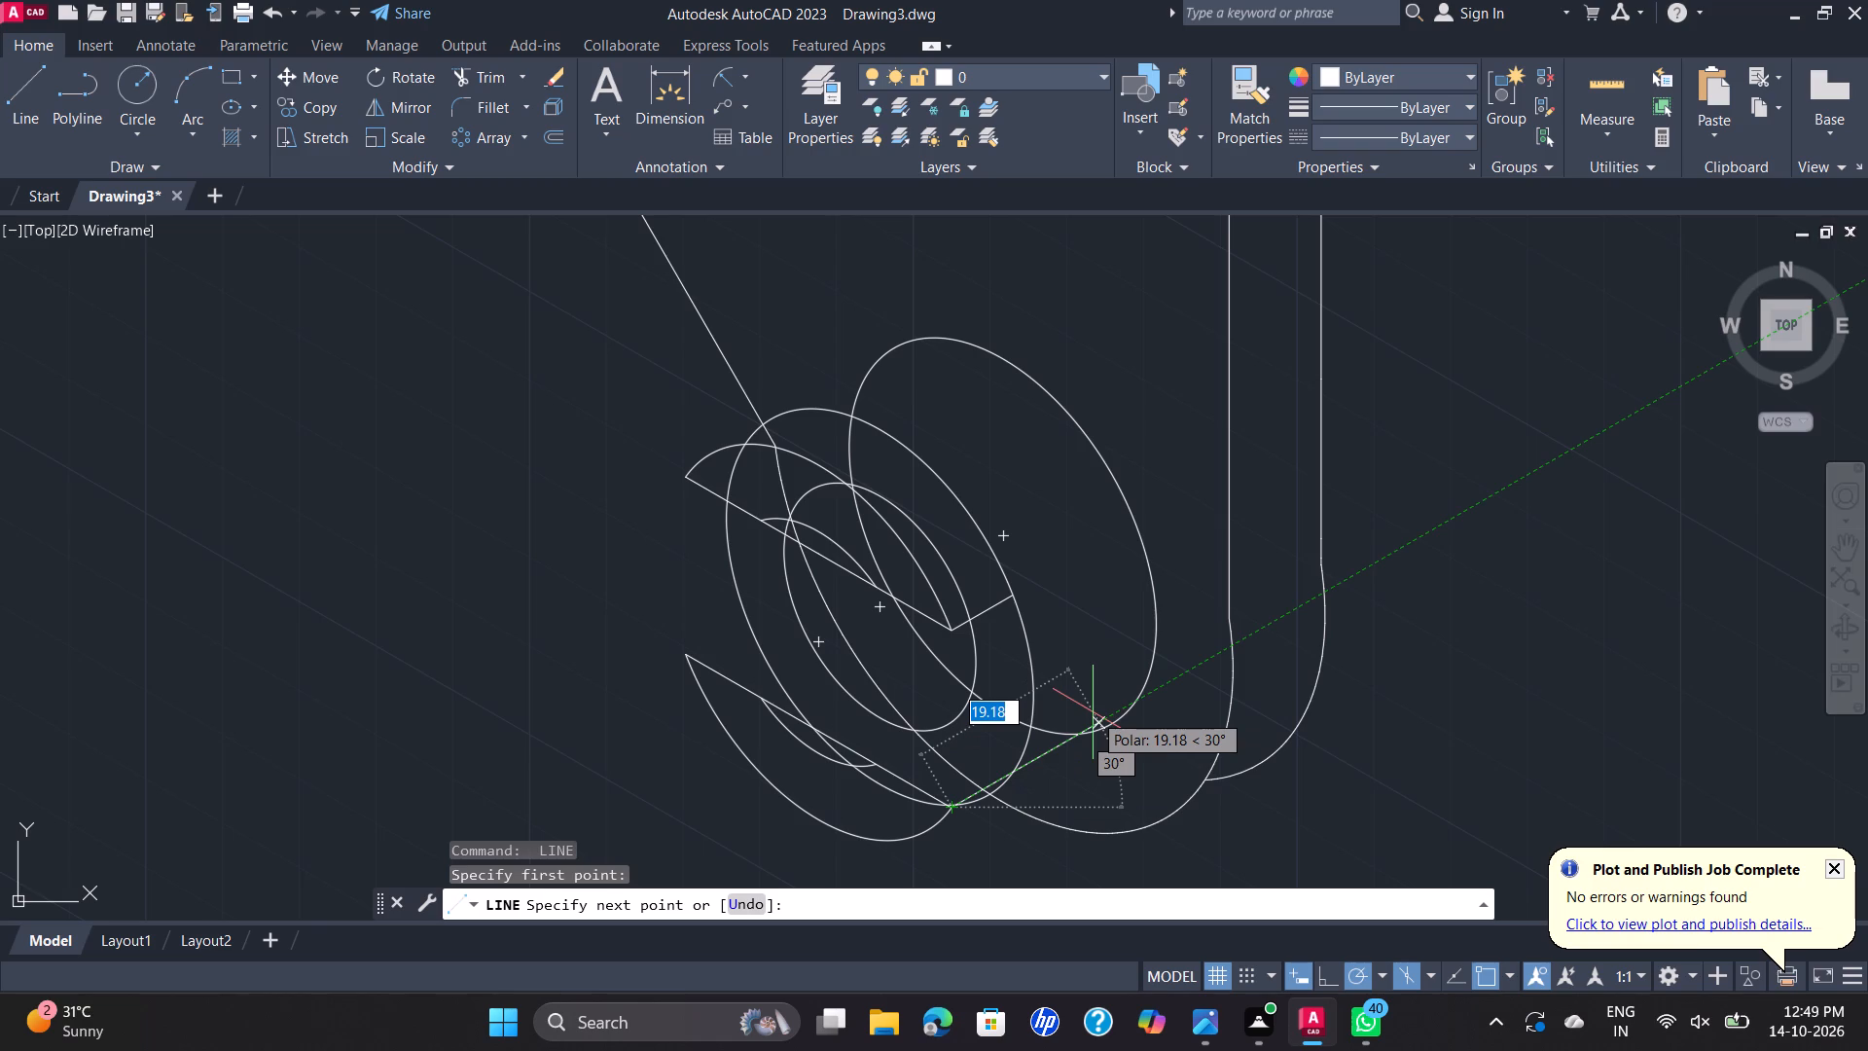
pyautogui.press('8')
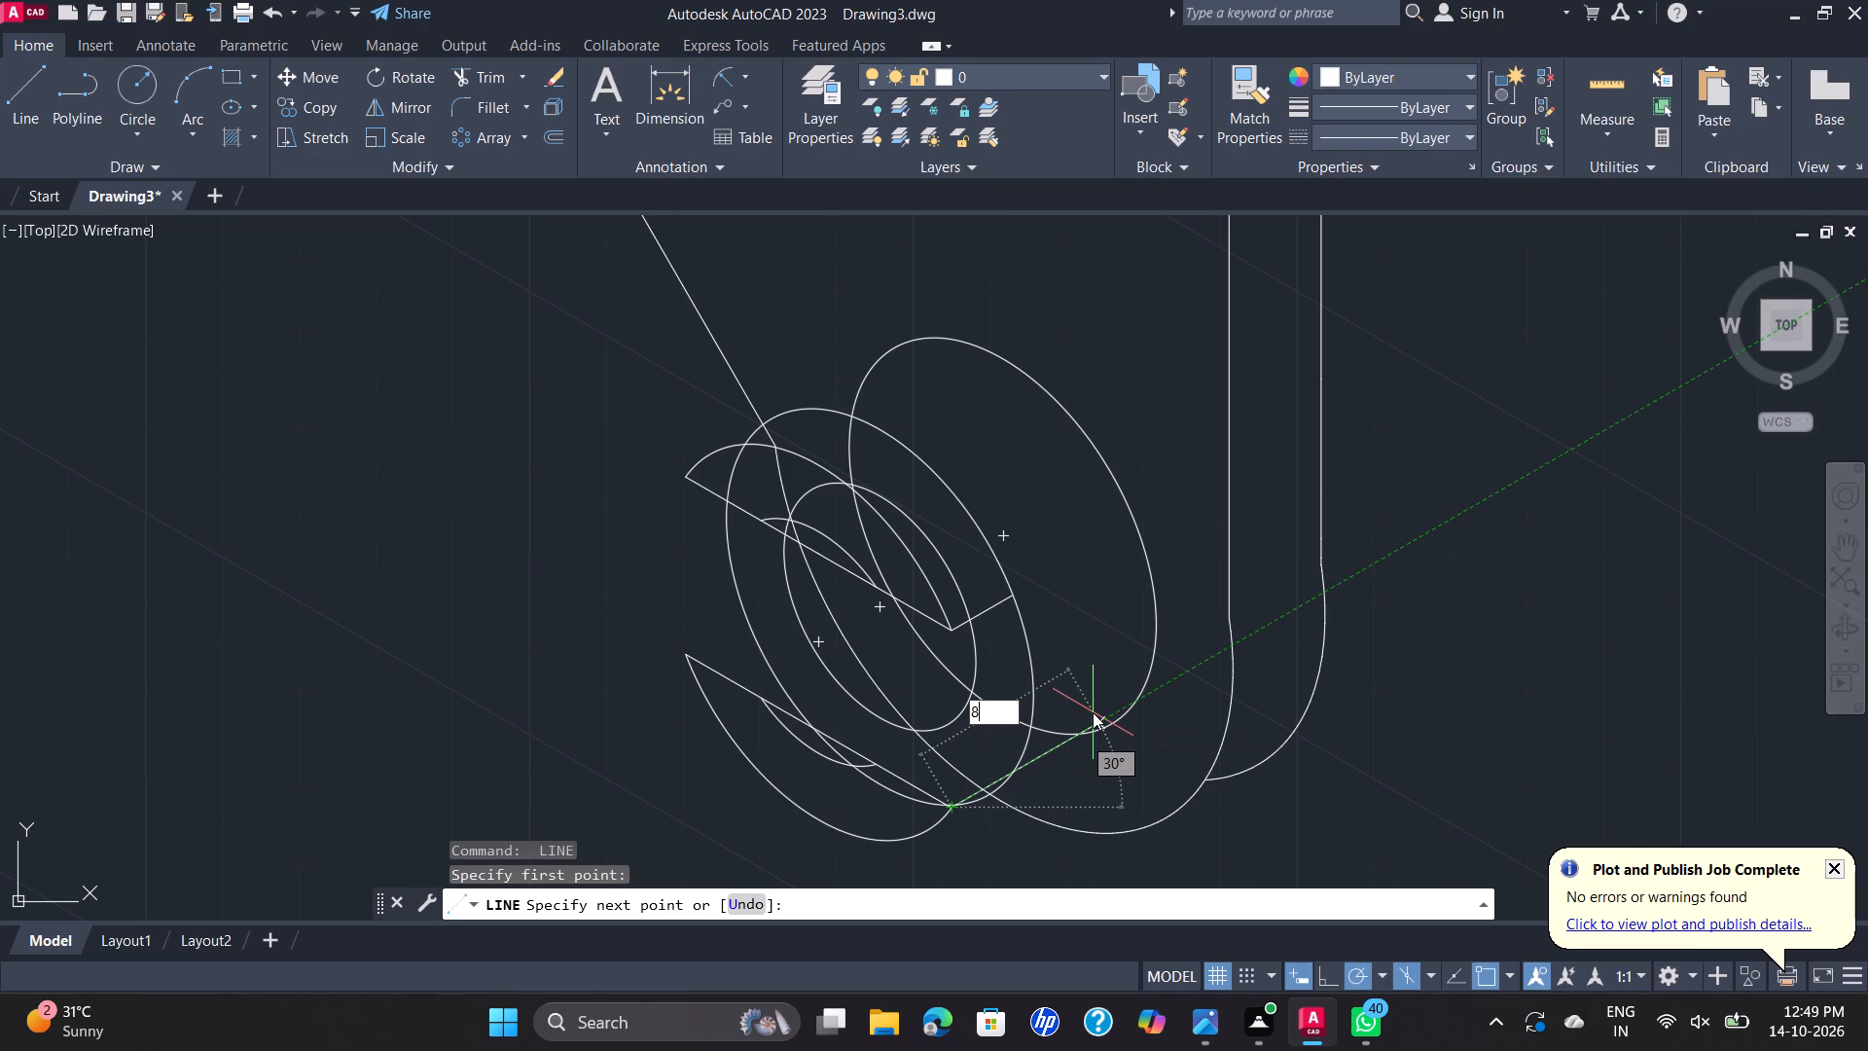
pyautogui.press('Return')
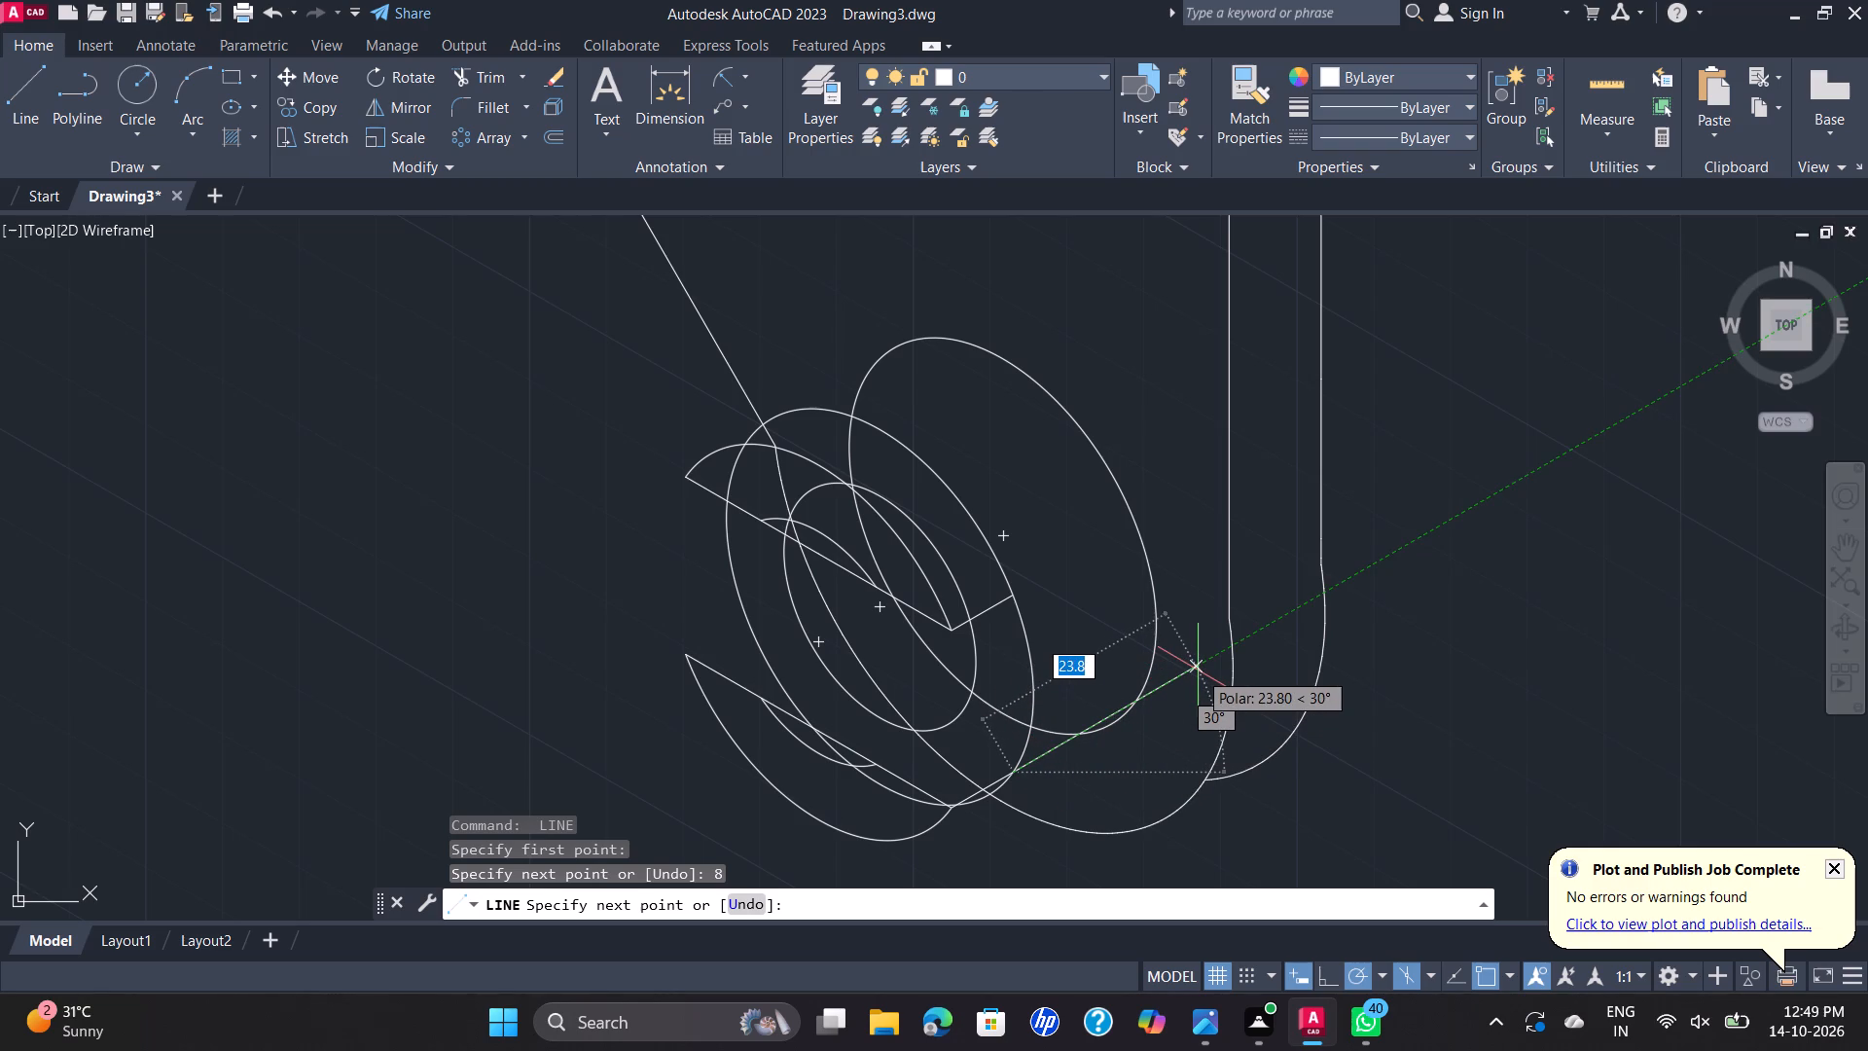
# Draw a 24-unit receding line at 30° from the bottom of the boss's front outer arc toward the rear ellipse.
pyautogui.press('Escape')
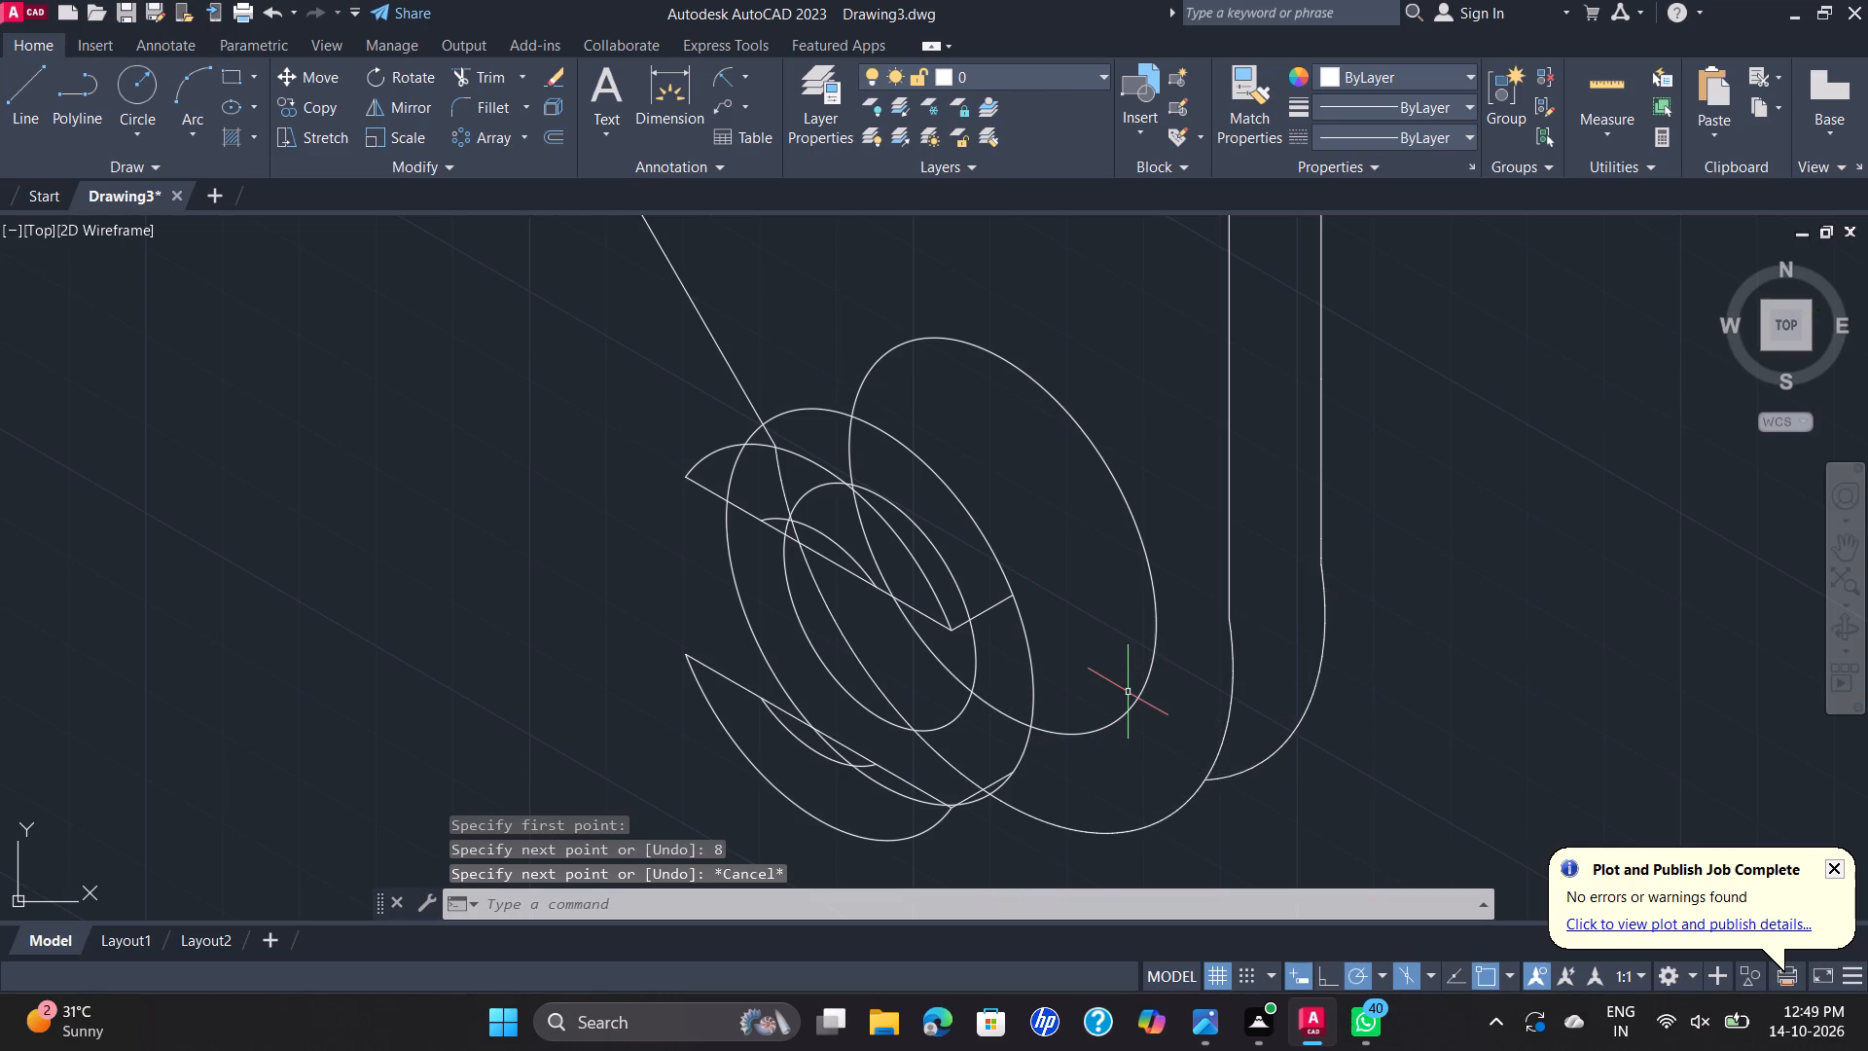
pyautogui.press('space')
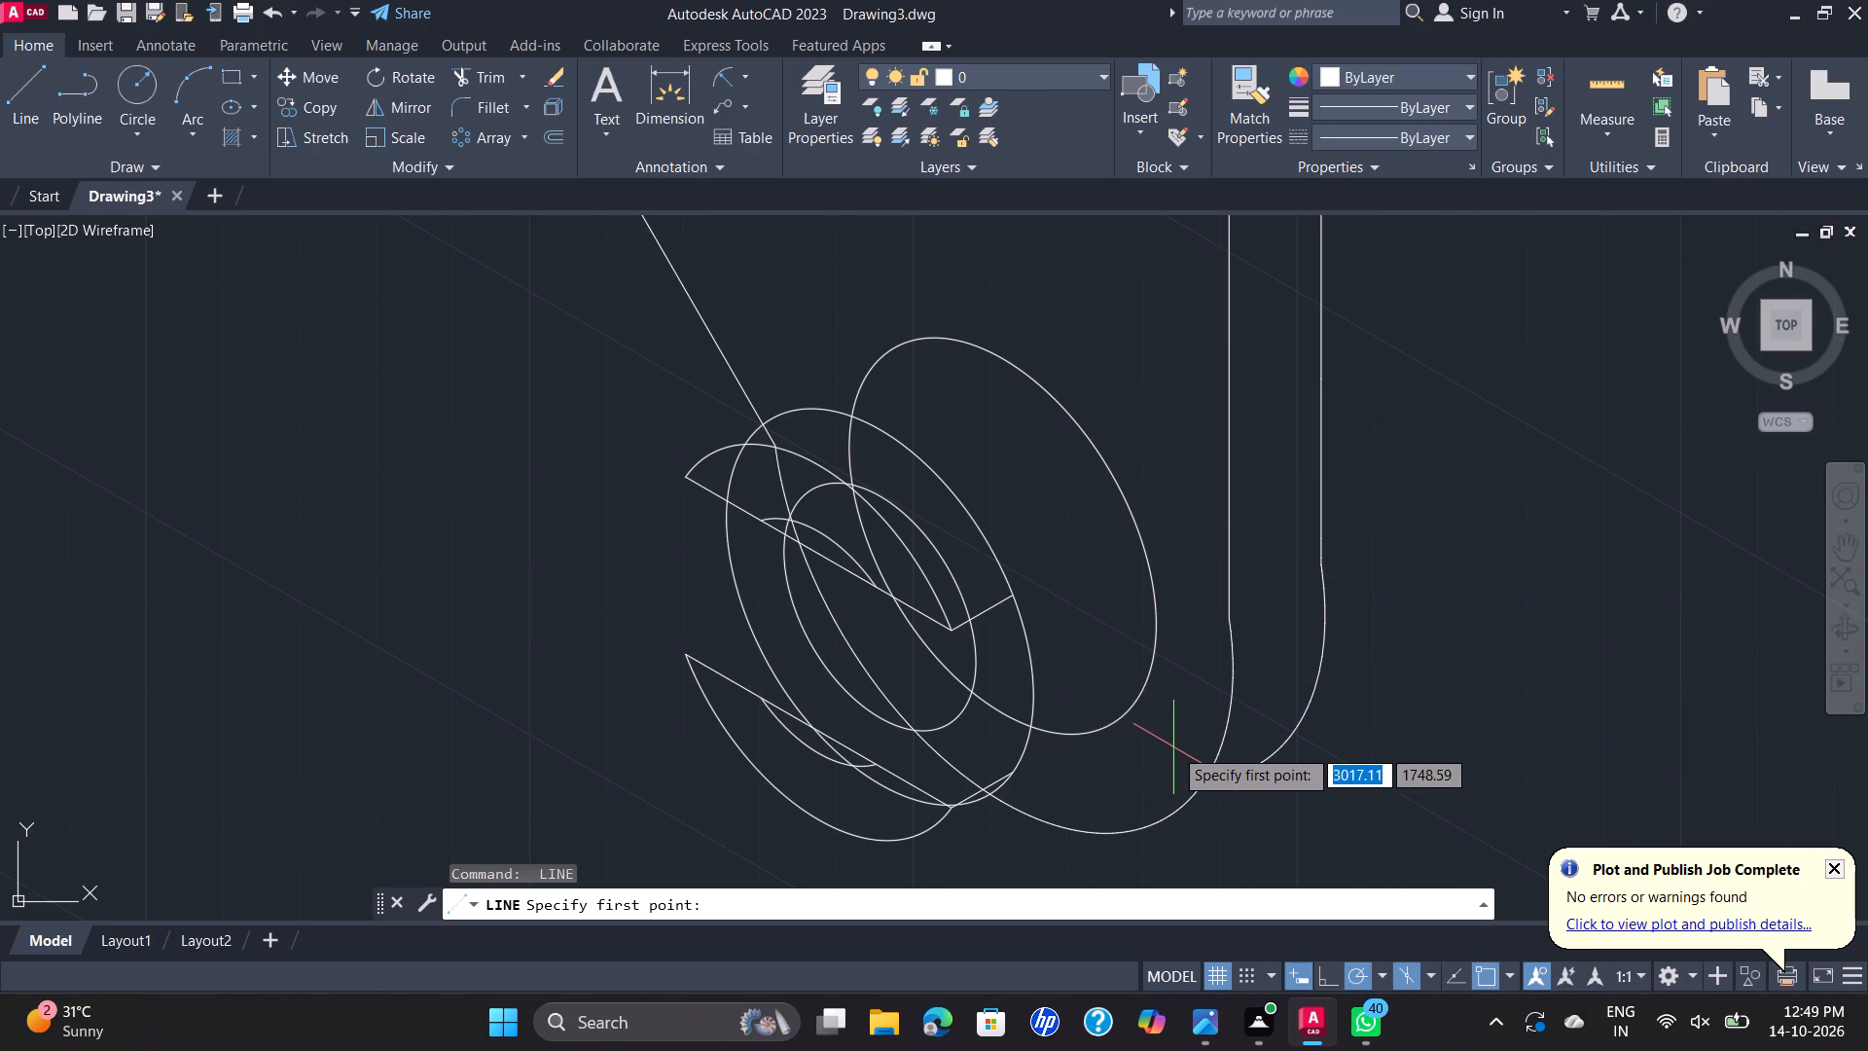
pyautogui.click(926, 832)
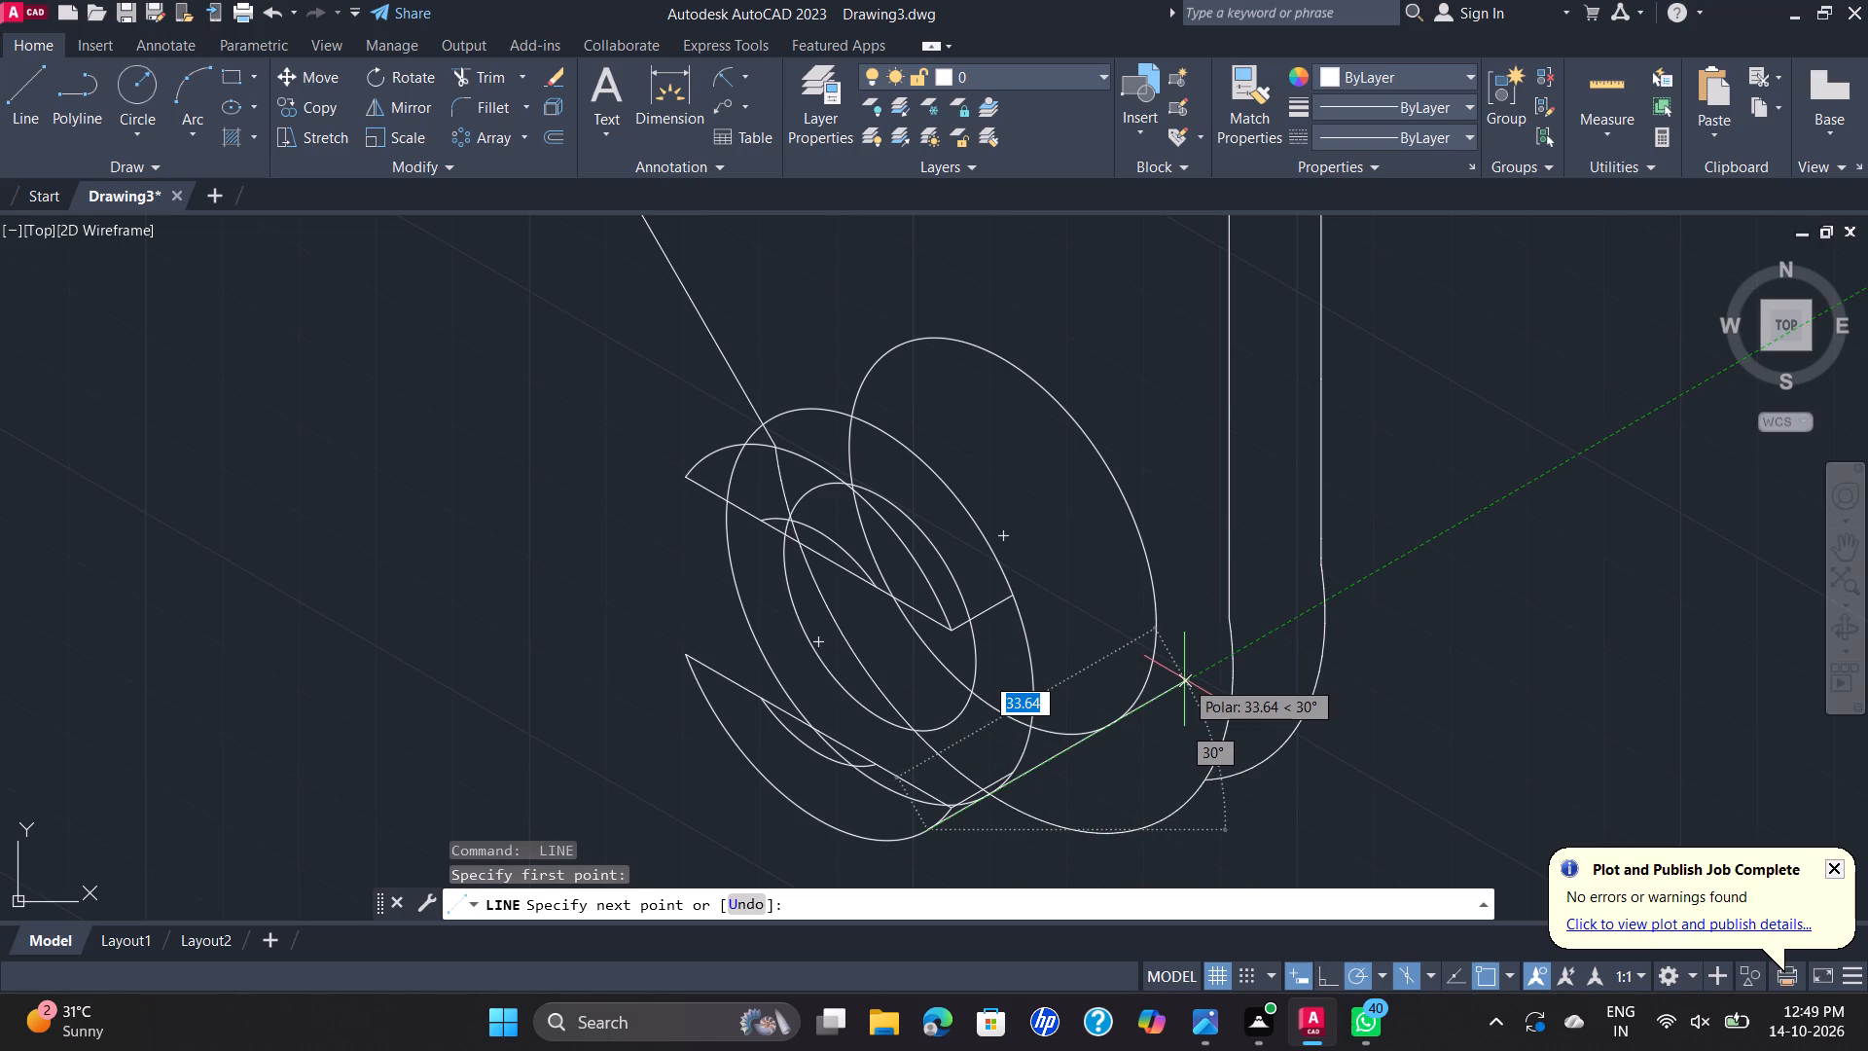
pyautogui.write('24')
pyautogui.press('Return')
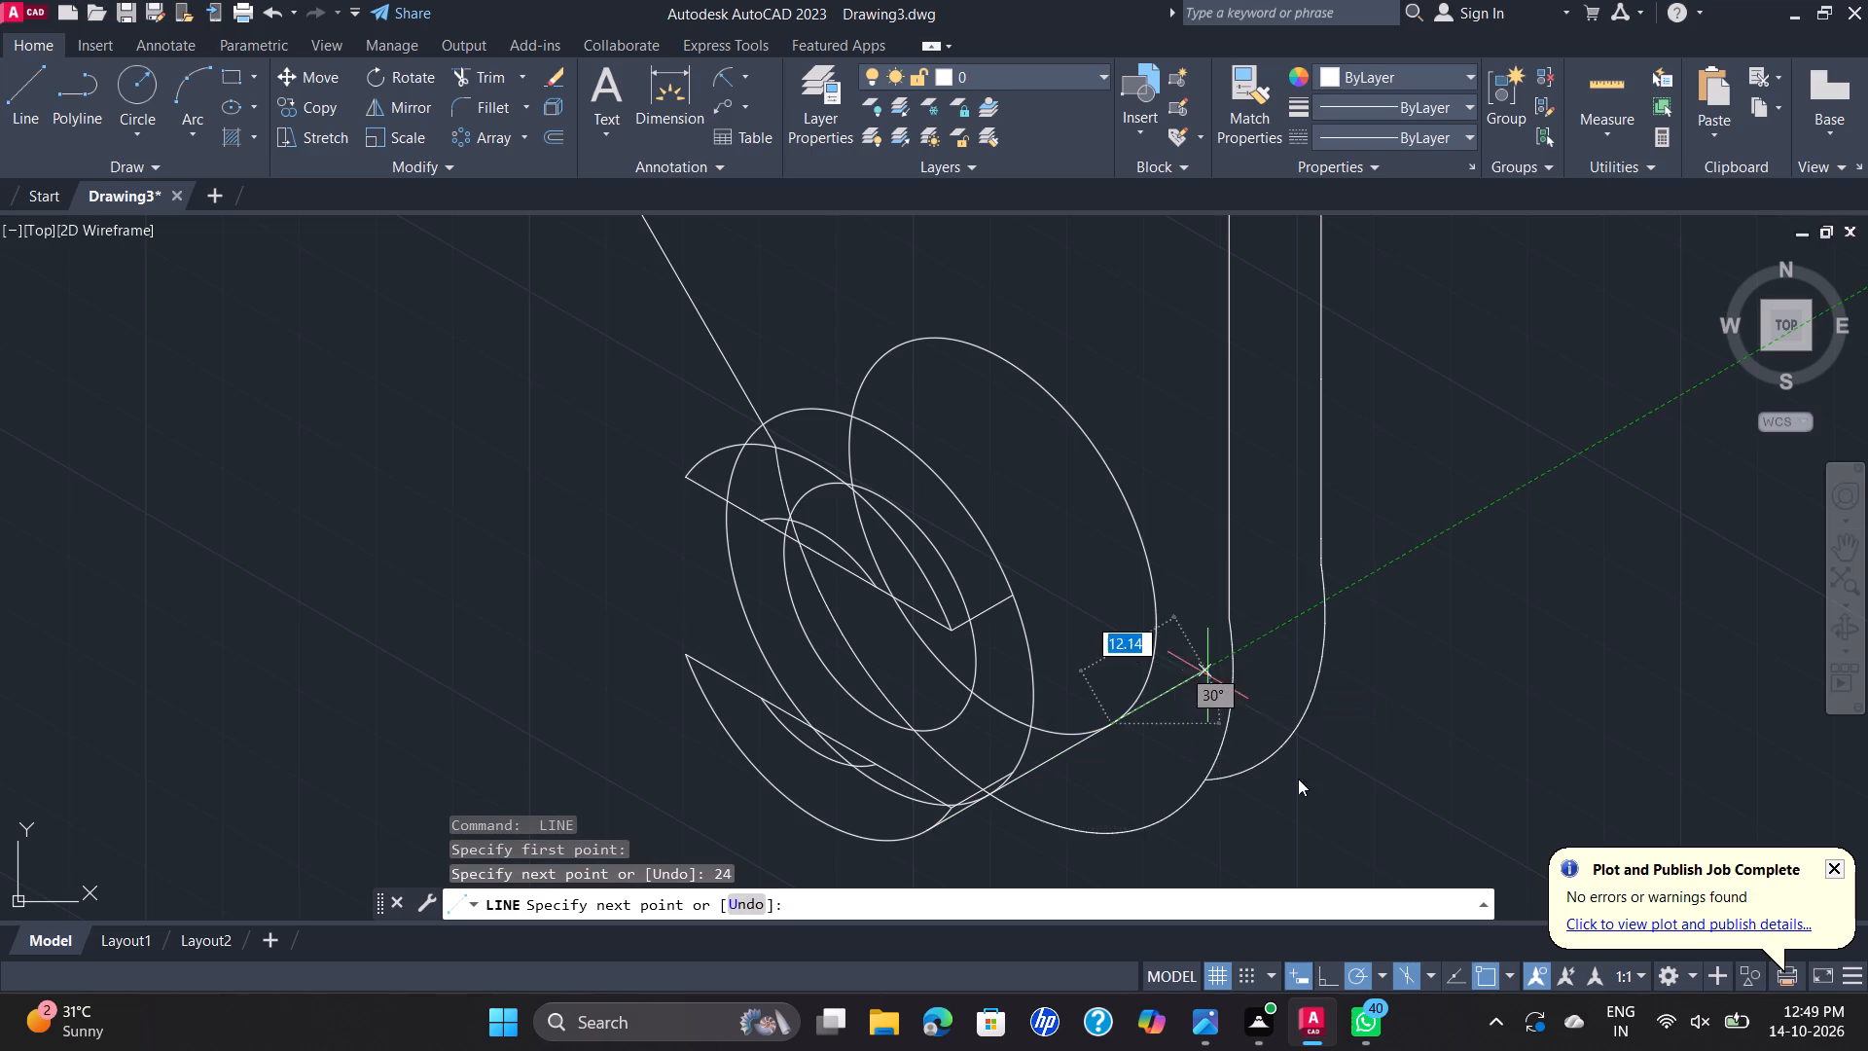
pyautogui.press('Escape')
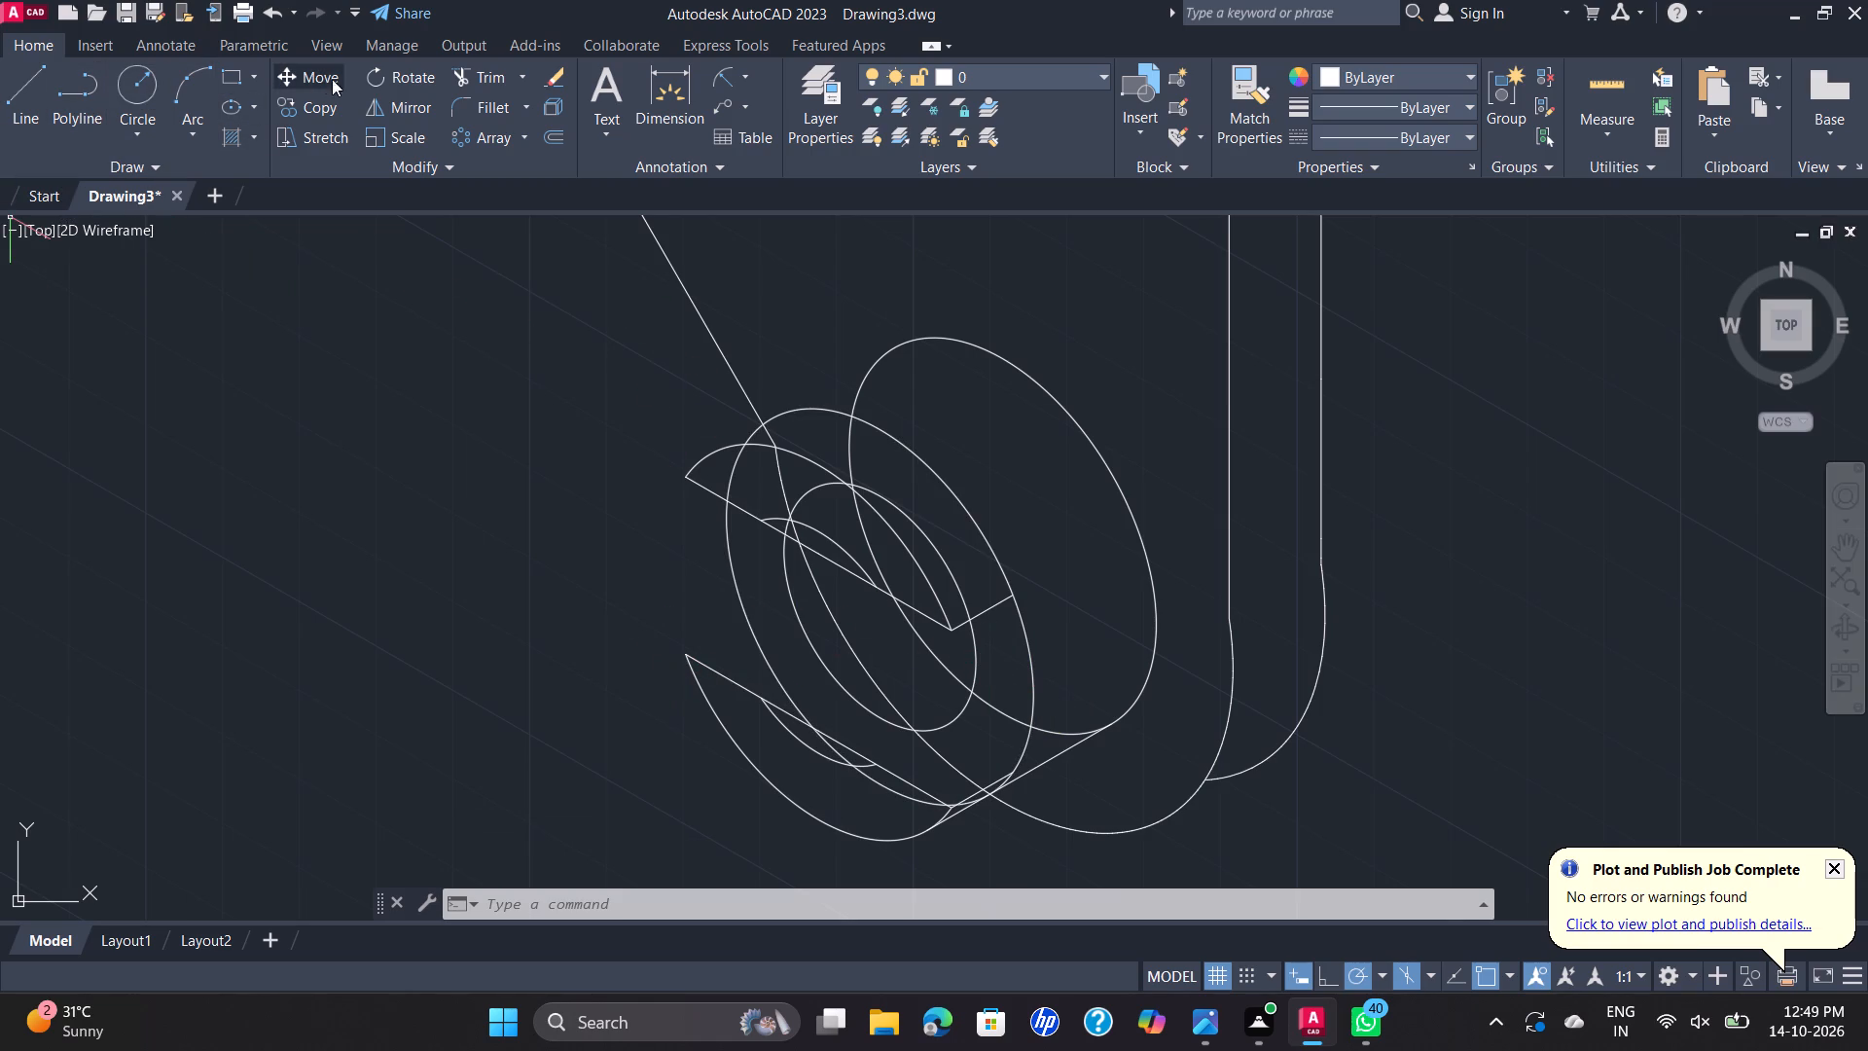
# Trim the lower slot line where it crosses the hole and the outer full ellipse's arc hidden behind the lower front face.
pyautogui.moveTo(475, 76); pyautogui.dragTo(478, 62)
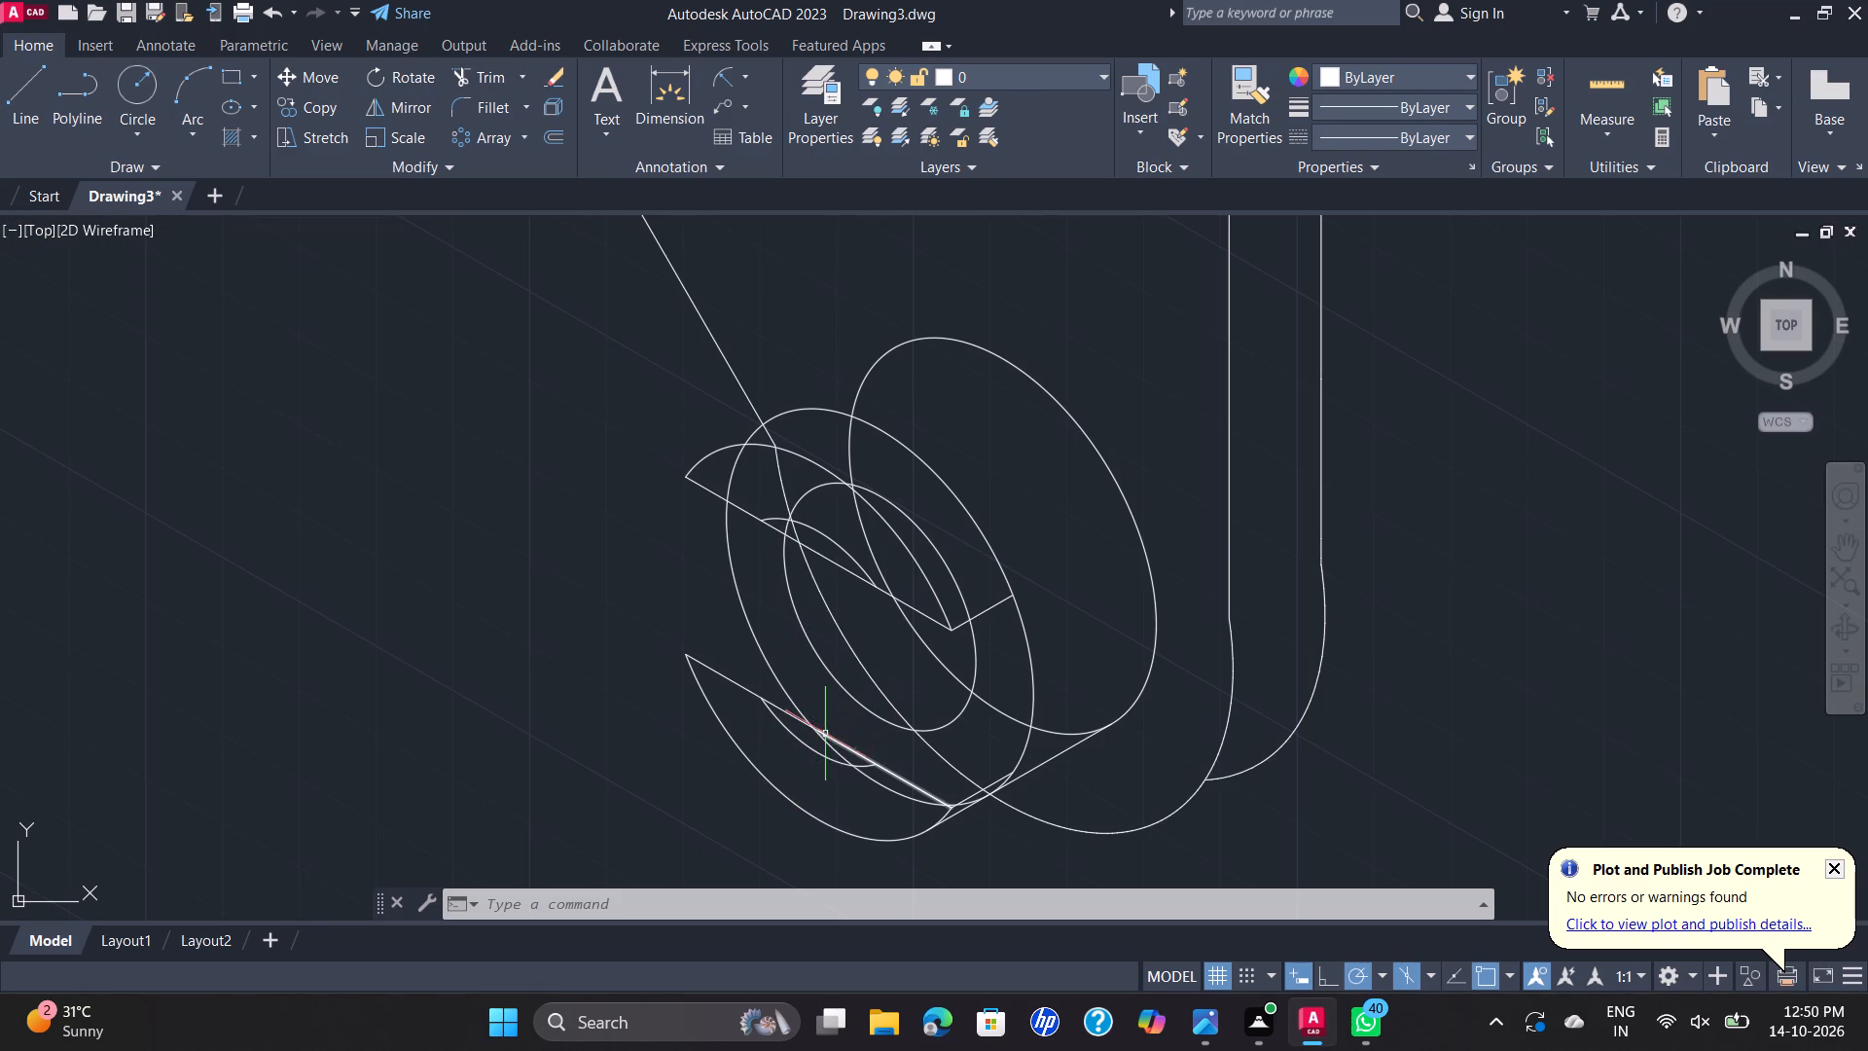
pyautogui.scroll(1, 816, 732)
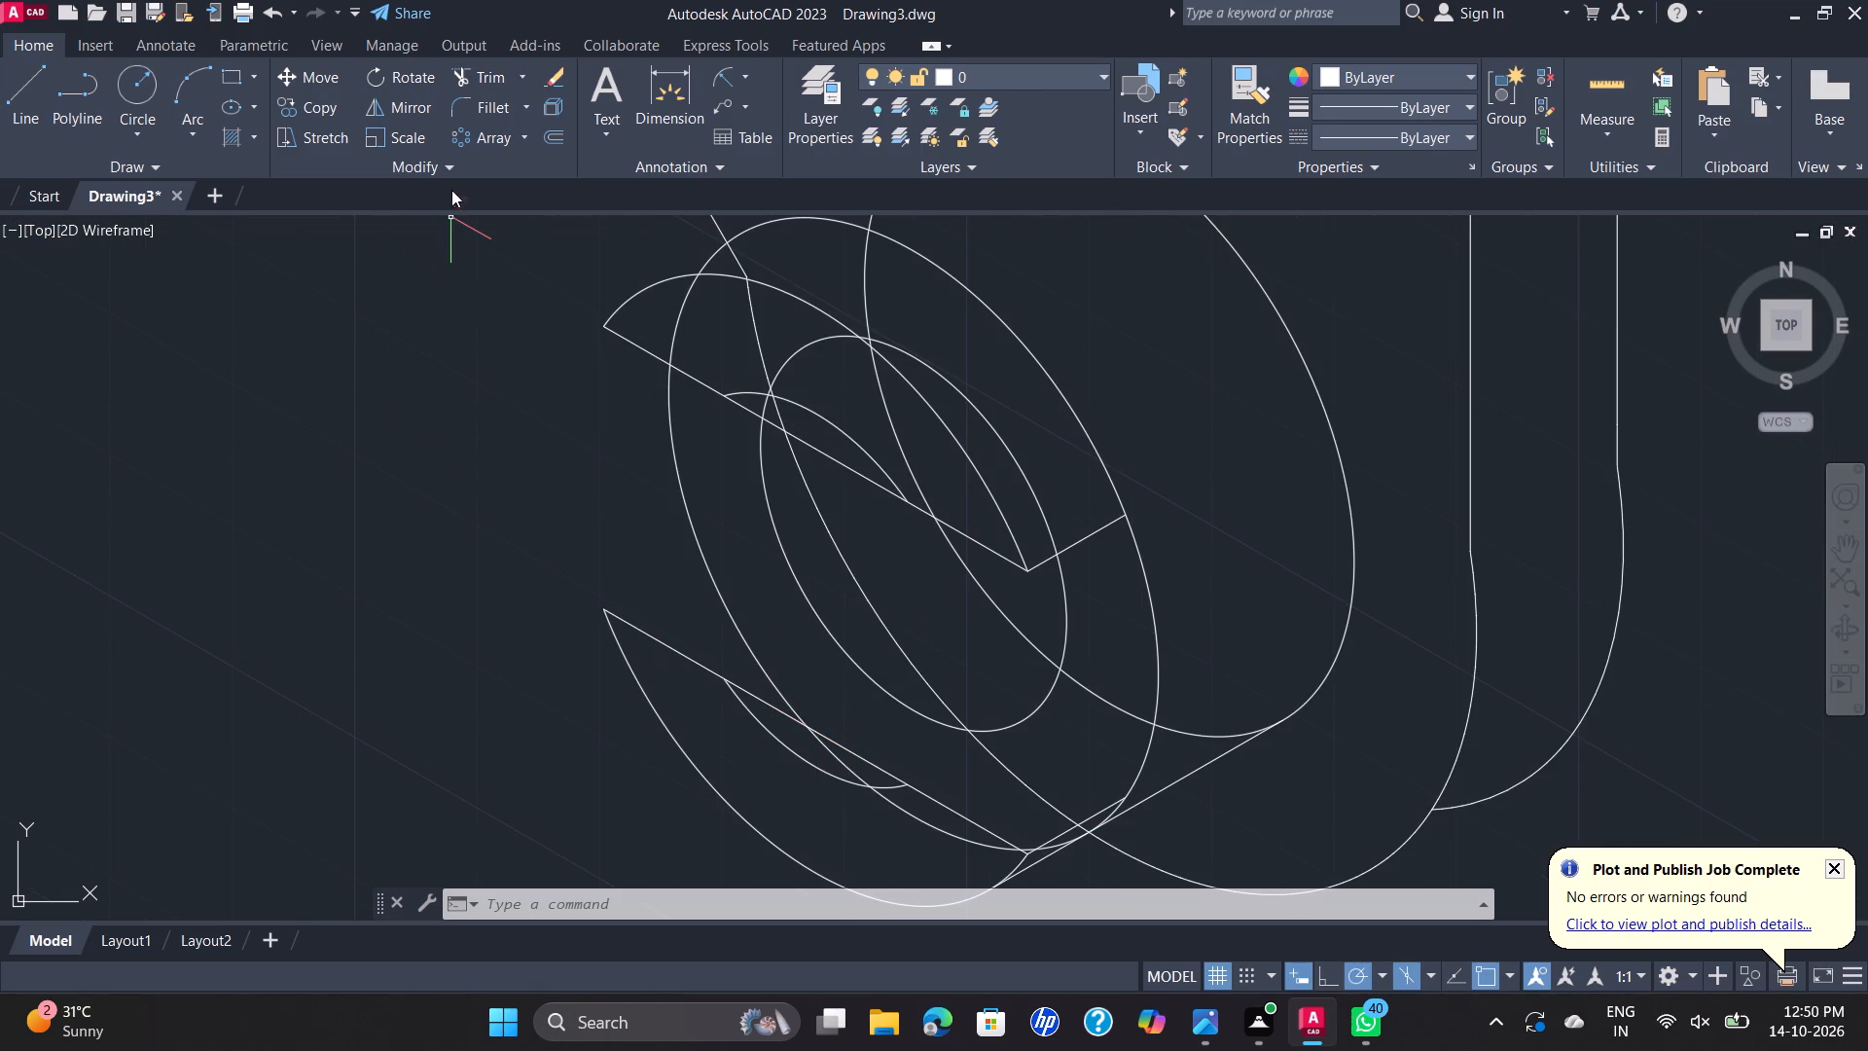
pyautogui.click(496, 80)
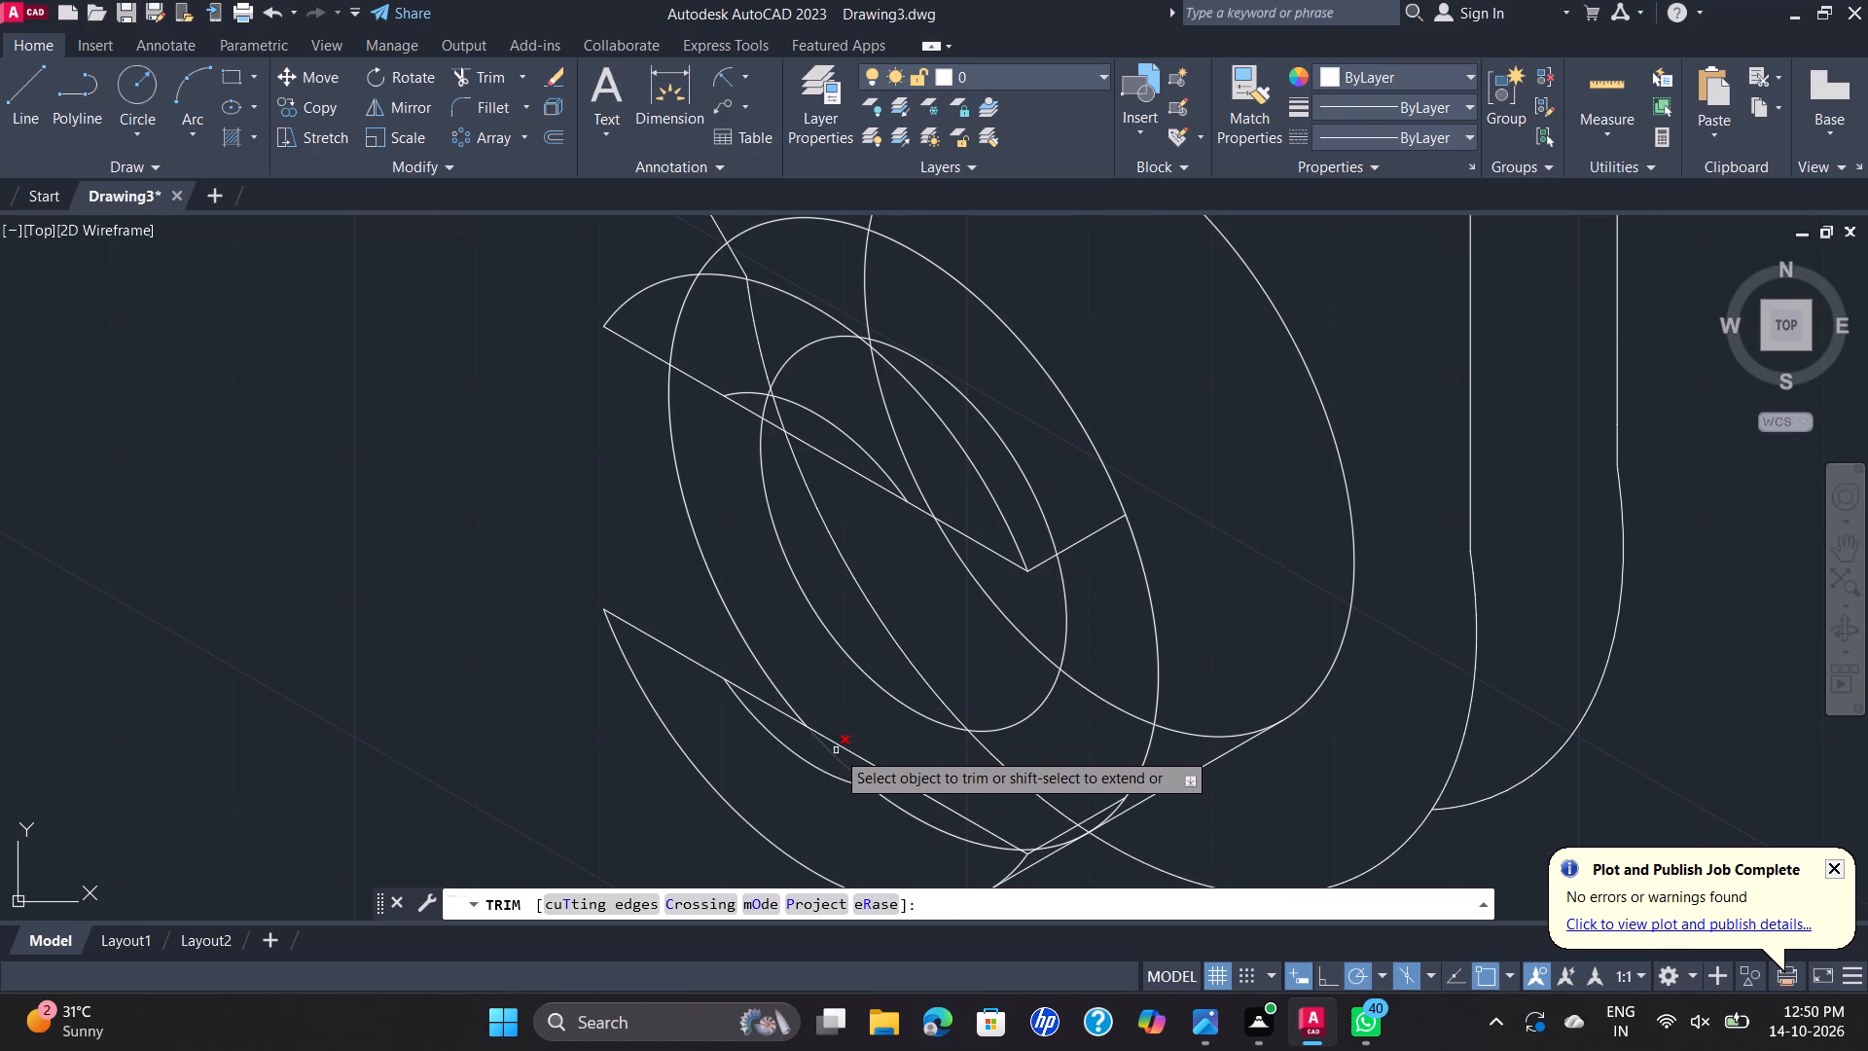
pyautogui.click(837, 763)
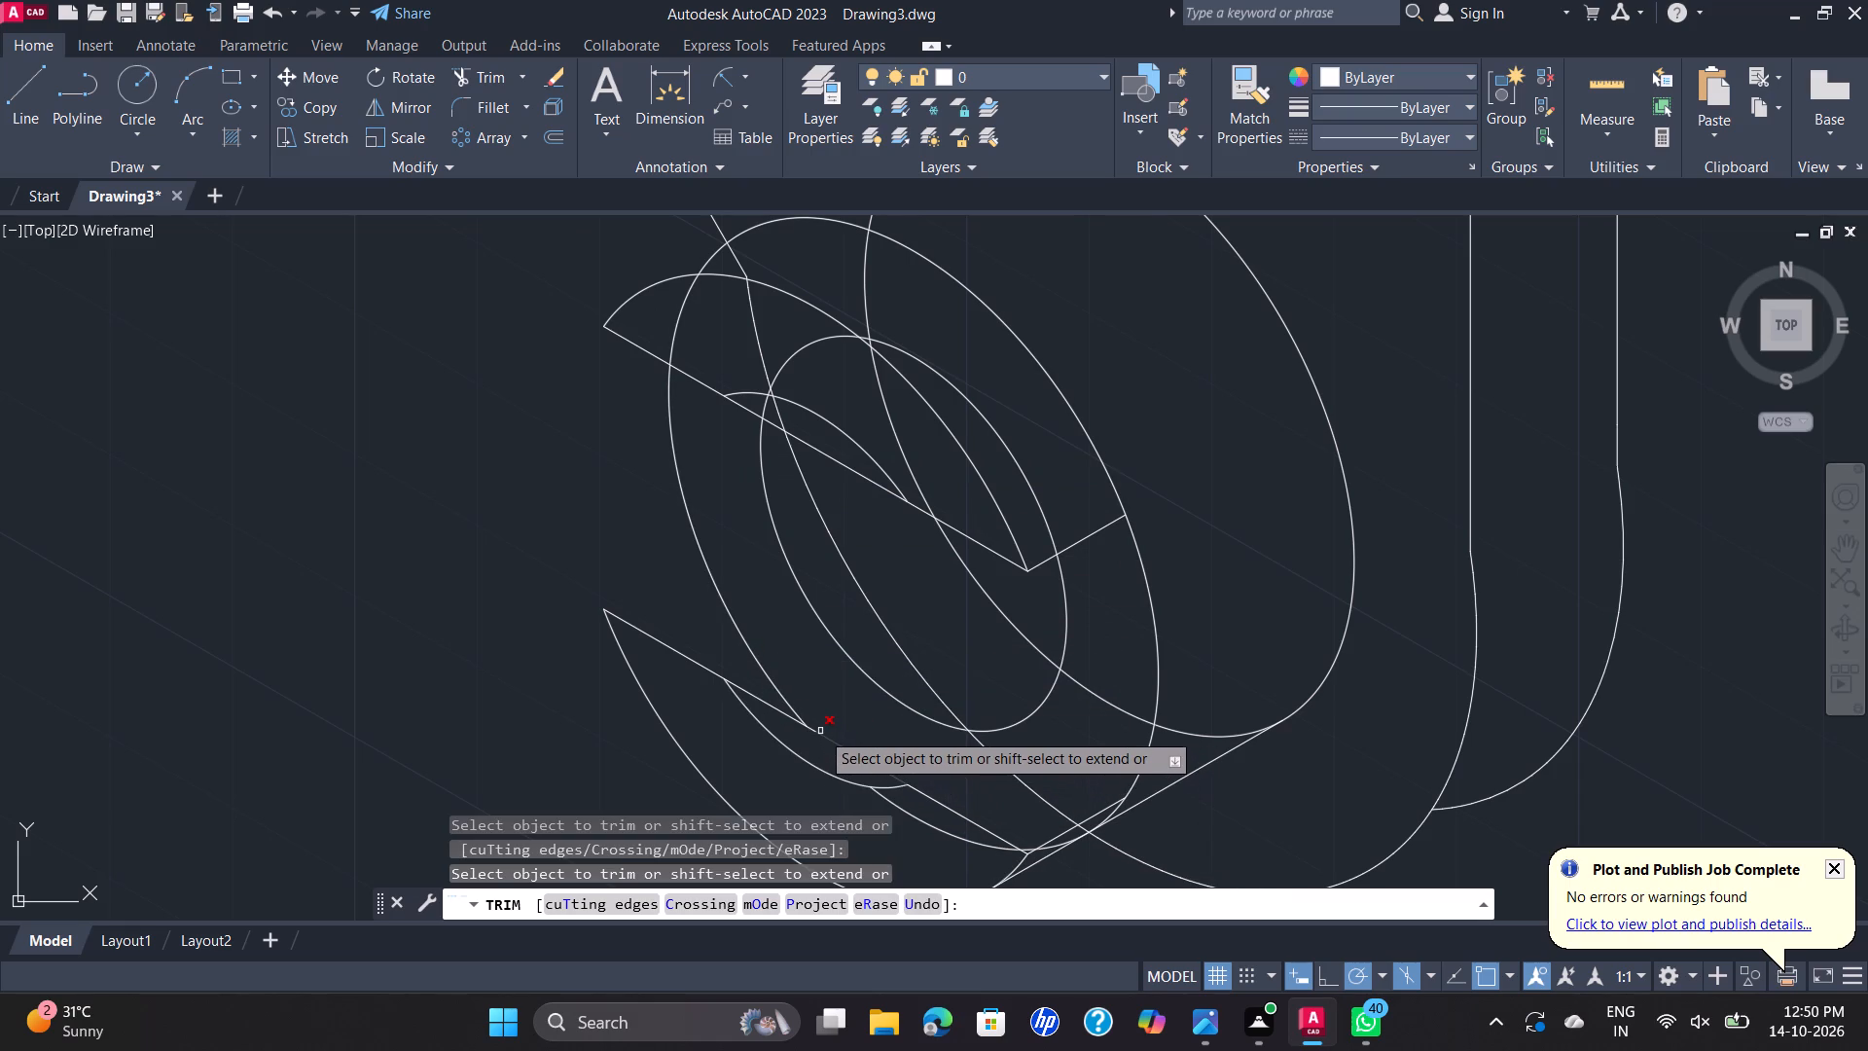
pyautogui.click(790, 717)
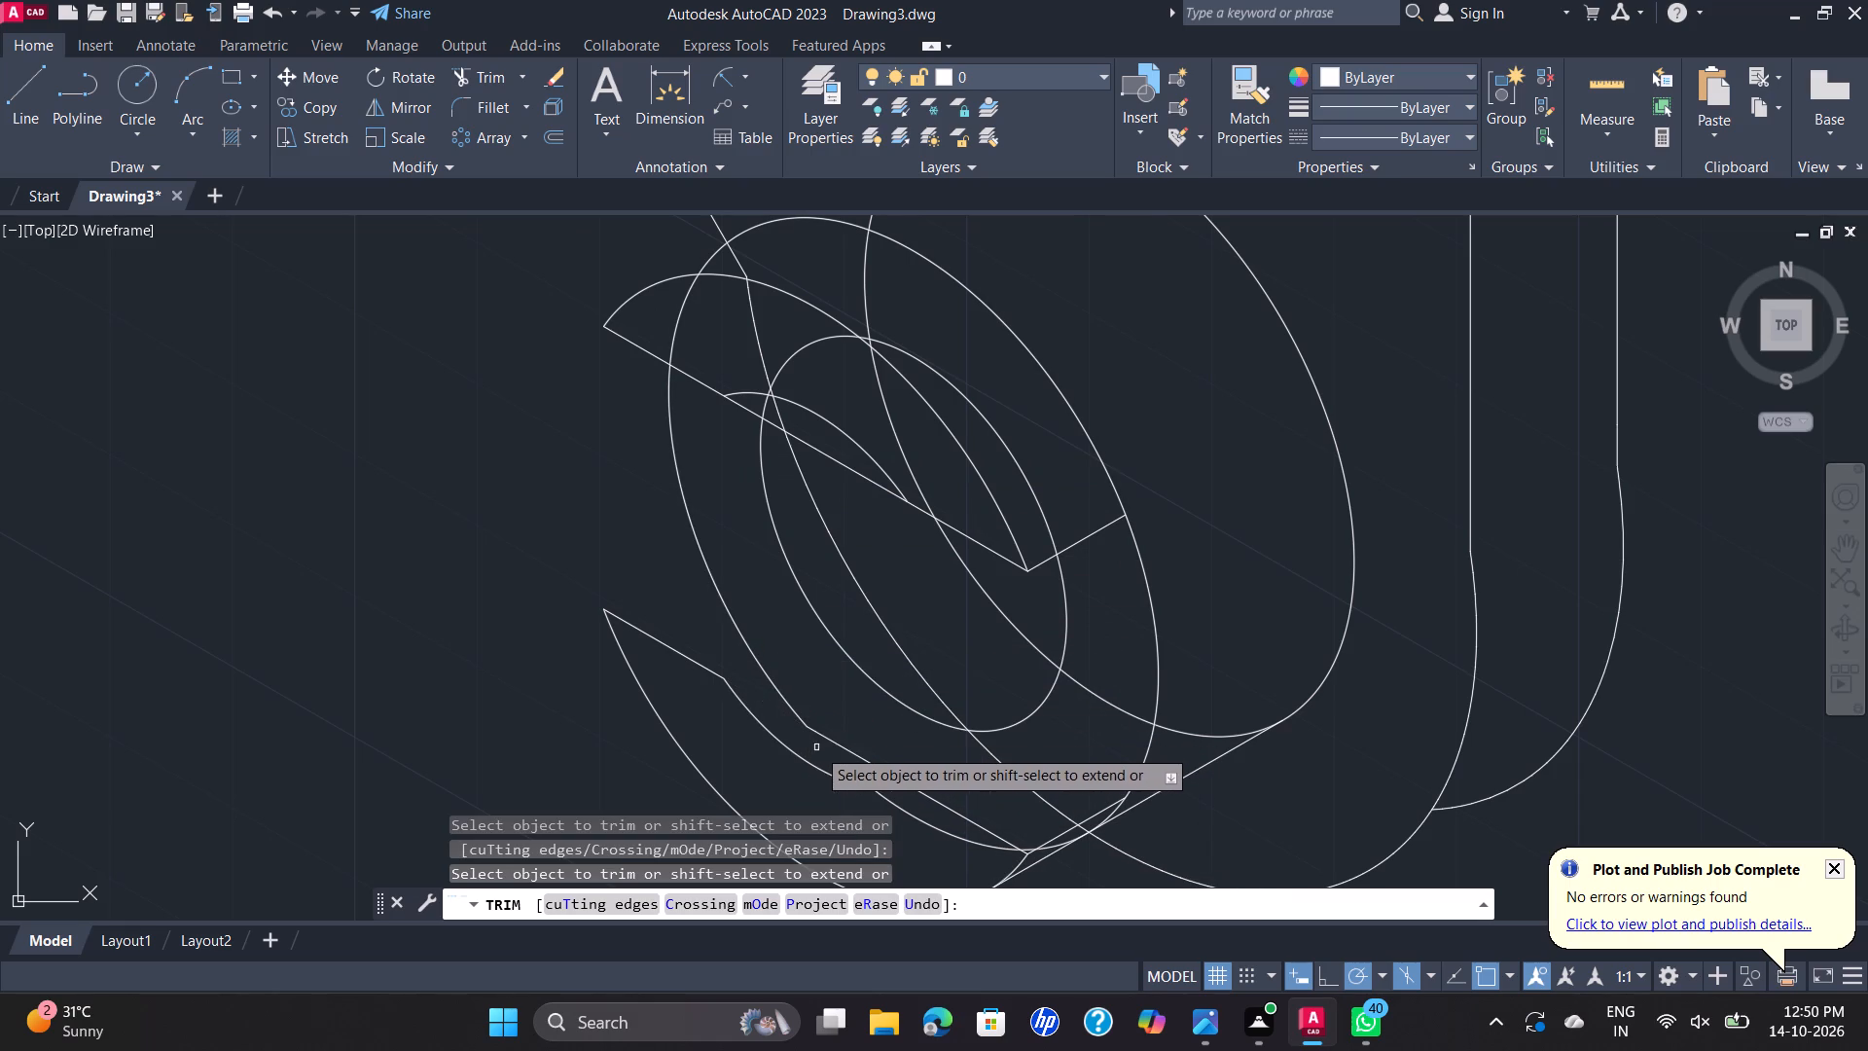
pyautogui.click(853, 757)
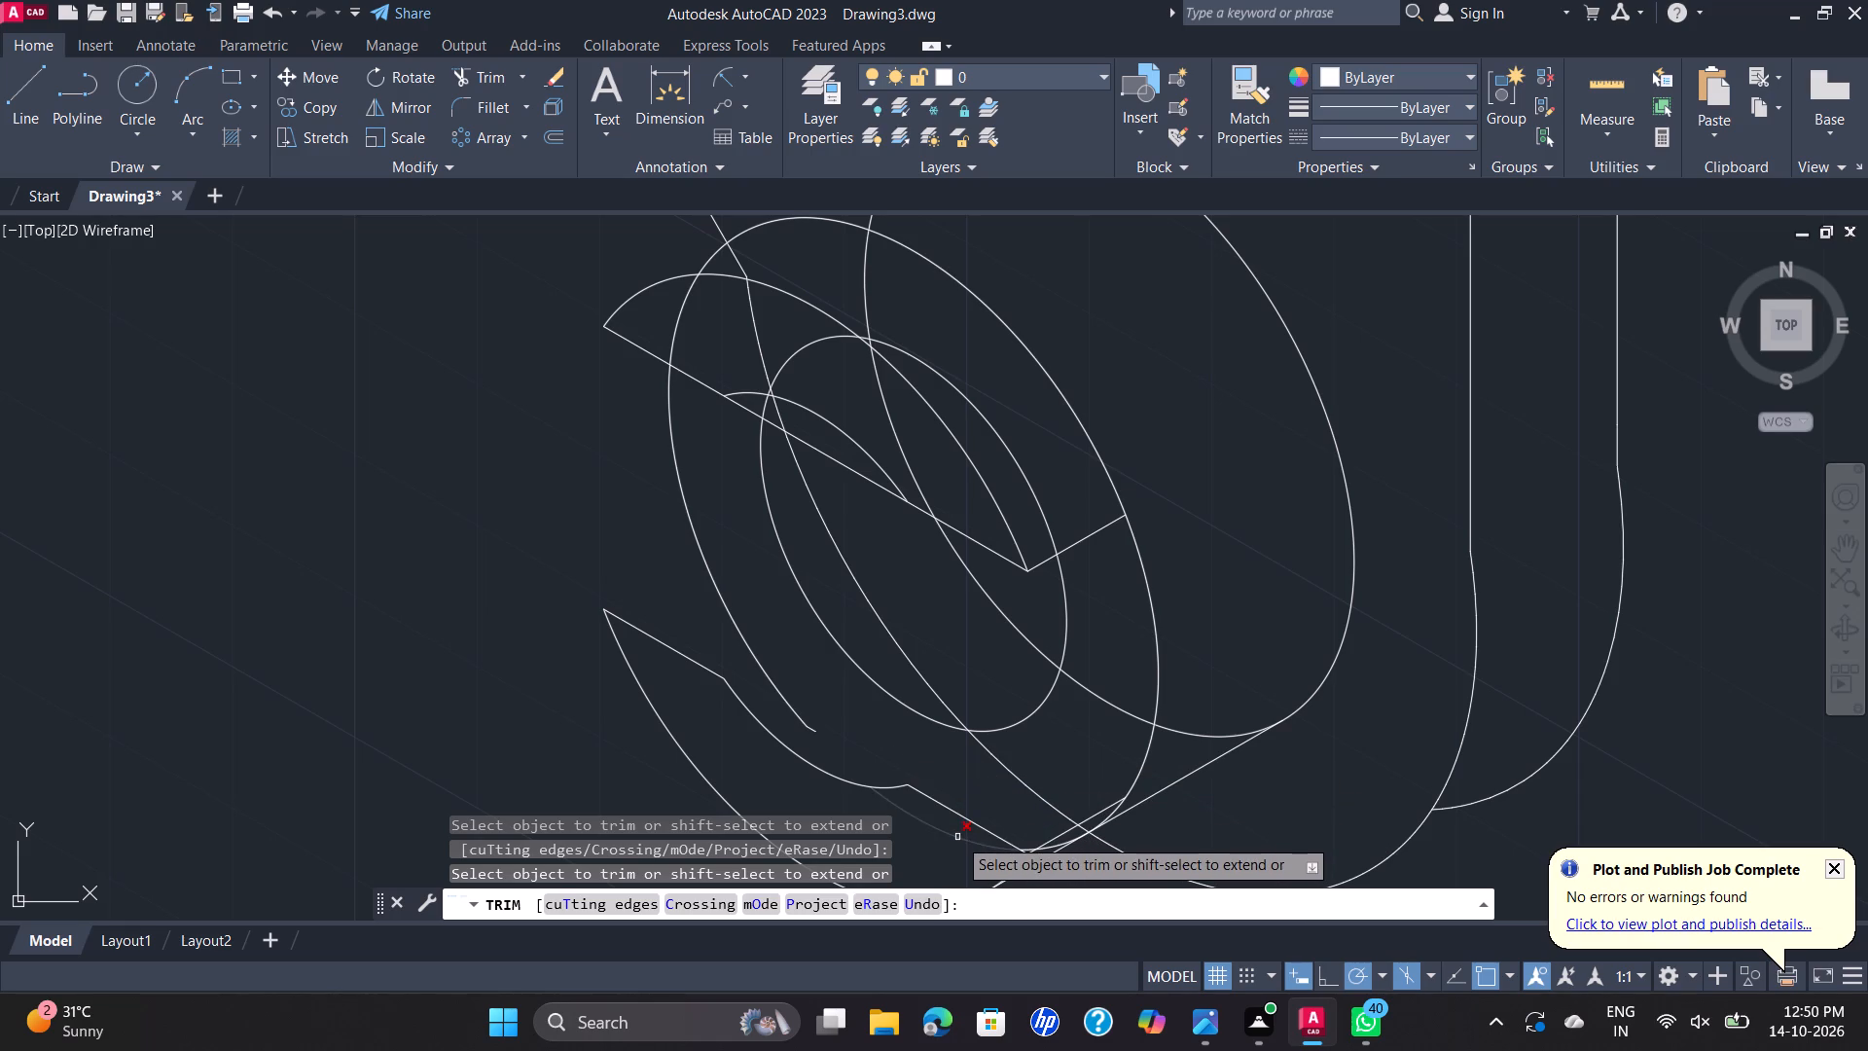
pyautogui.click(957, 837)
pyautogui.scroll(-1, 955, 837)
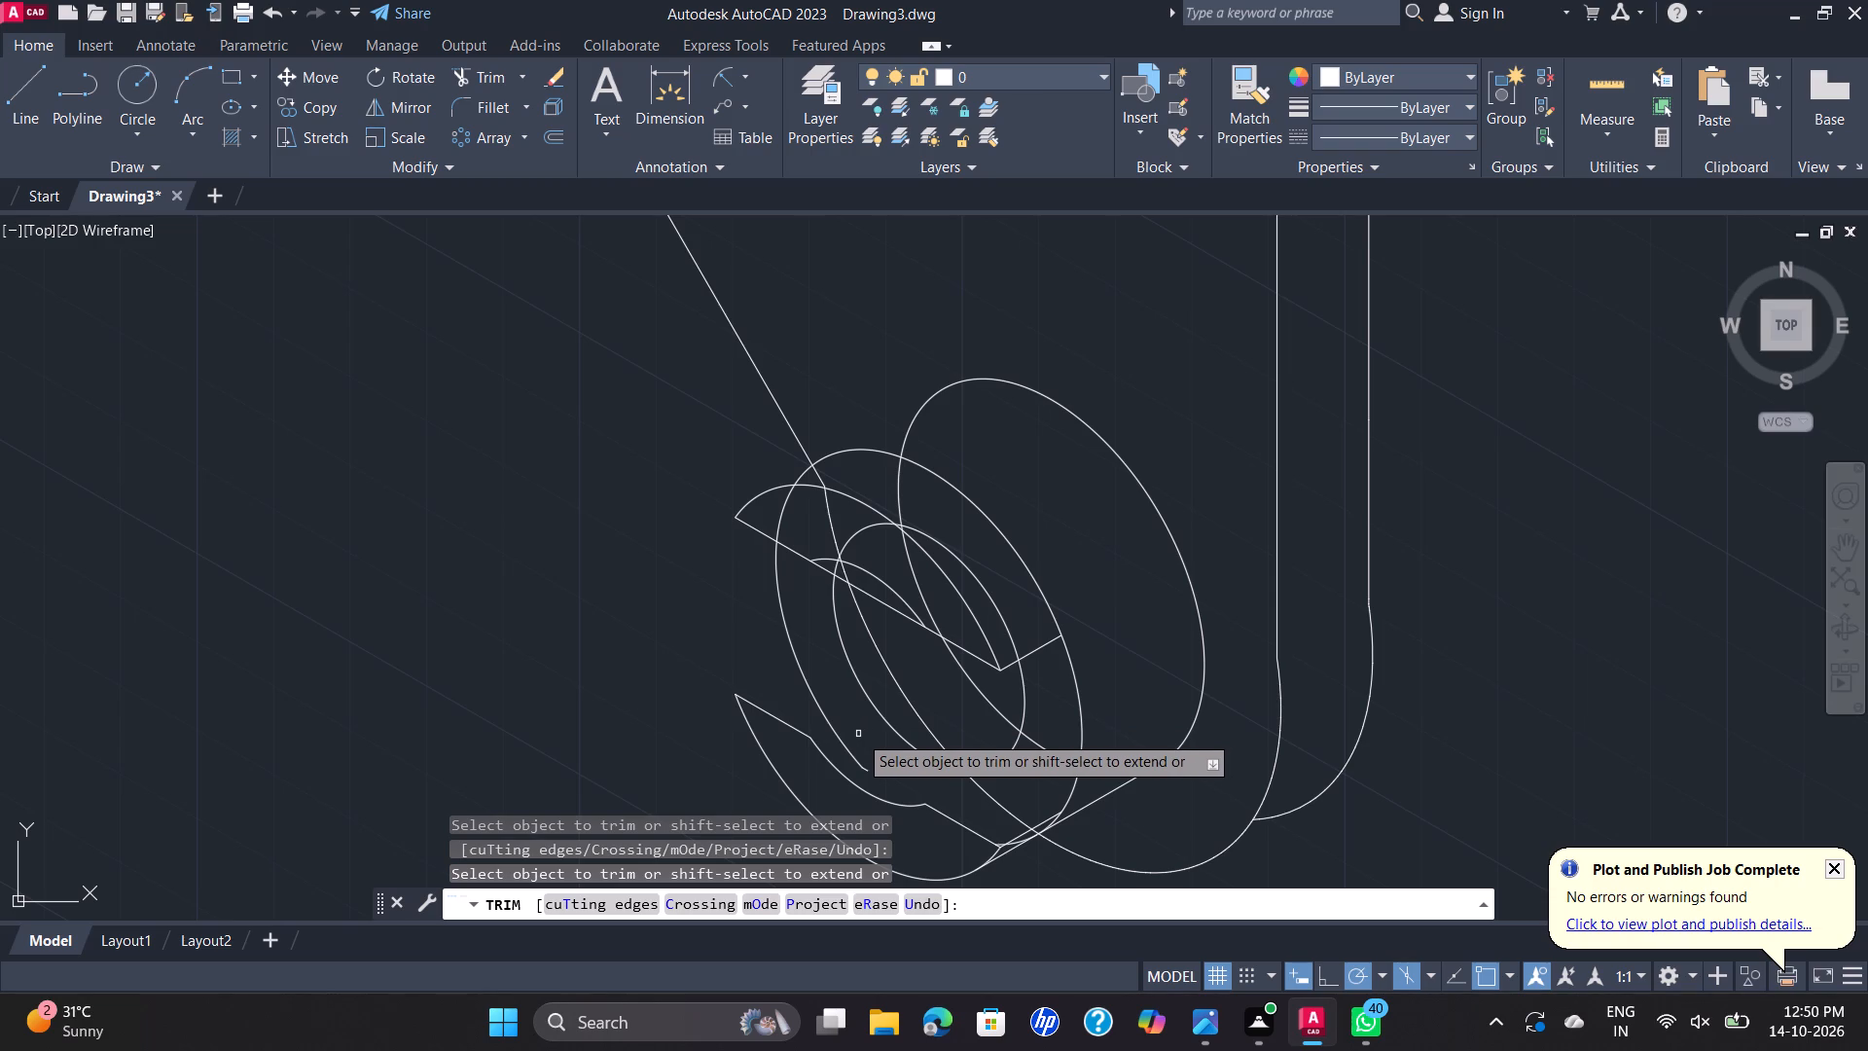
pyautogui.press('Escape')
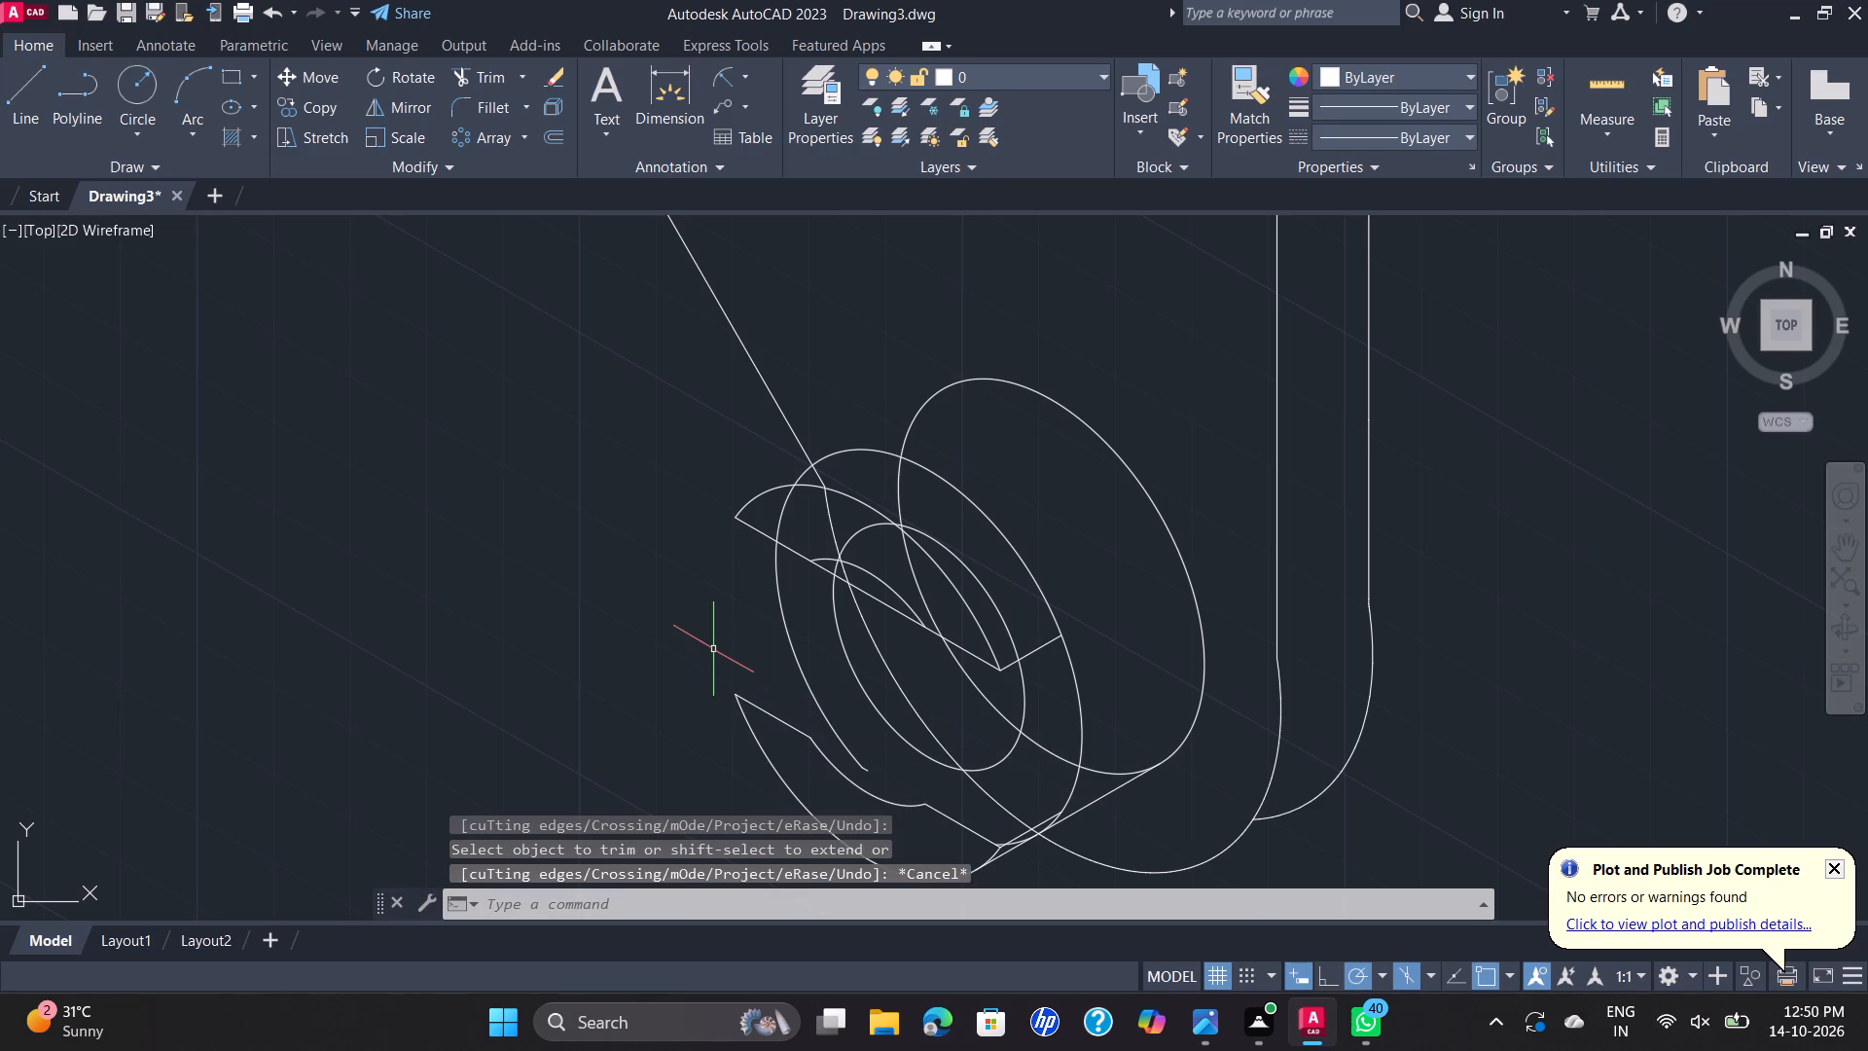
# Draw an 8-unit receding line at 30° from the upper outer corner of the boss's lower front face.
pyautogui.press('l')
pyautogui.press('Return')
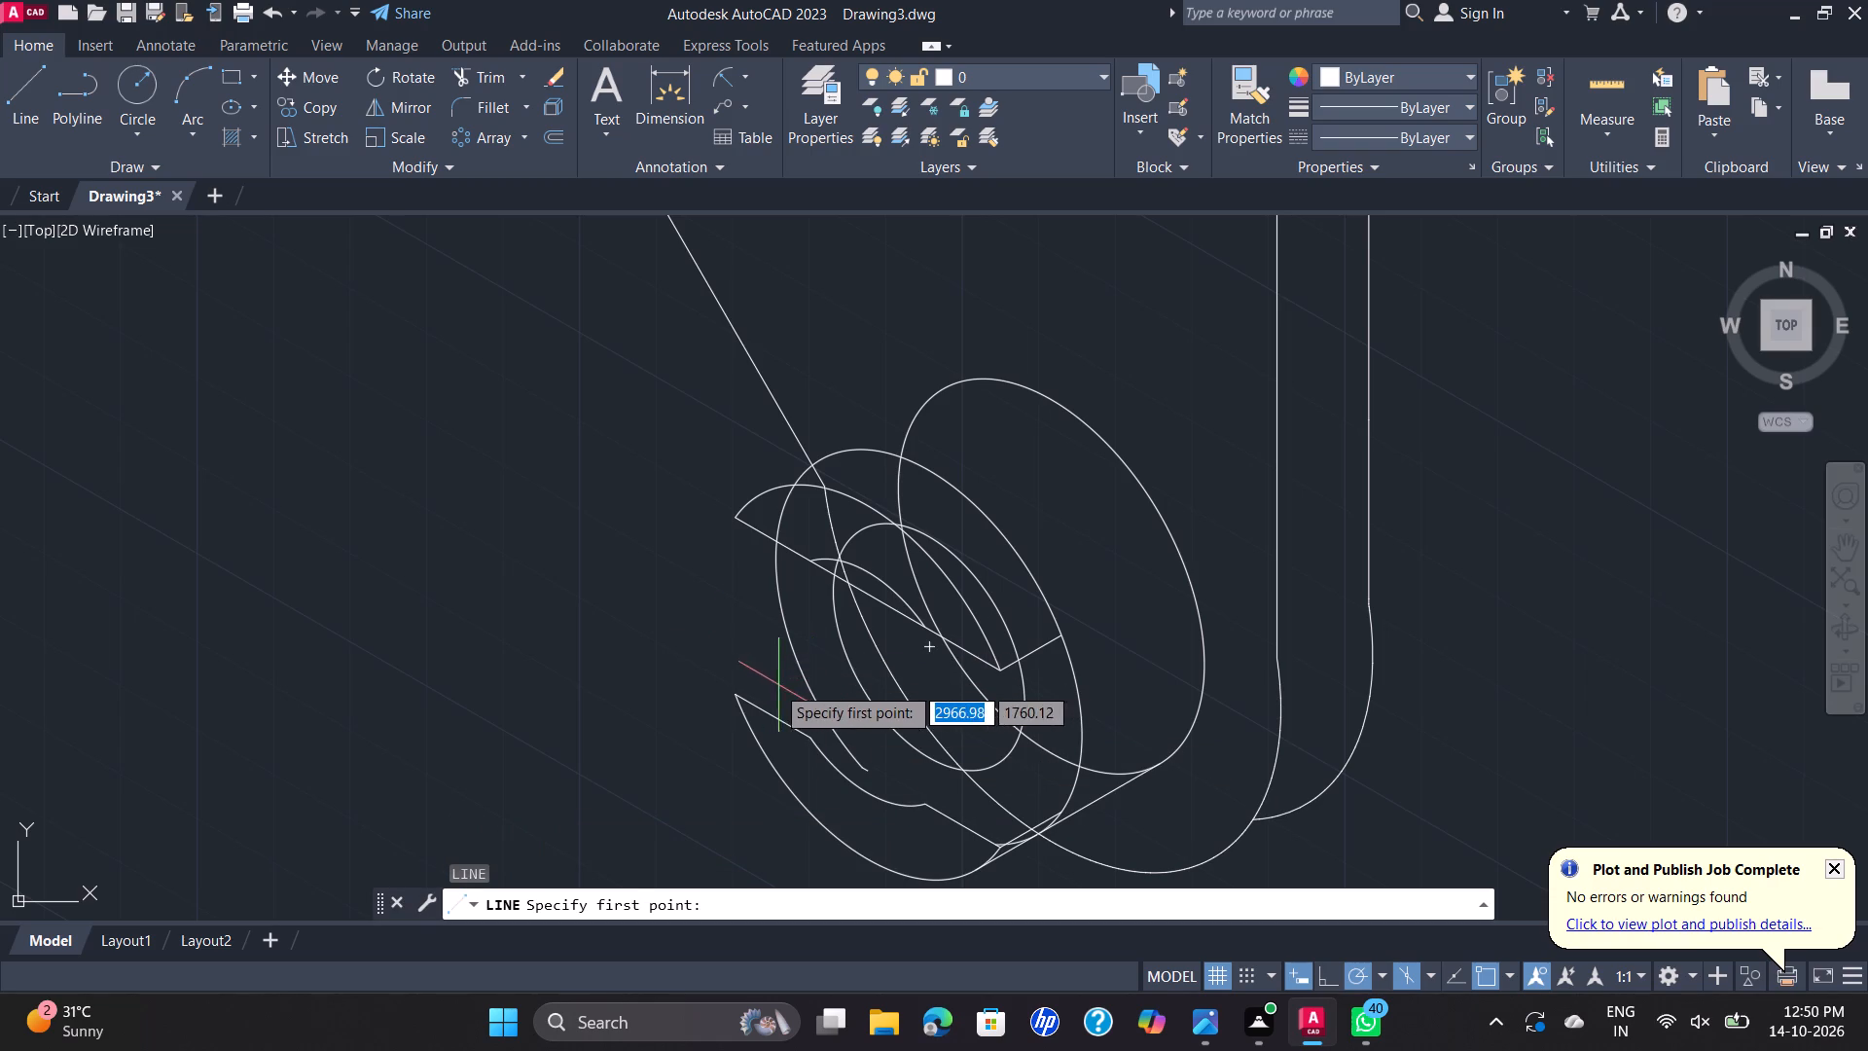
pyautogui.click(729, 700)
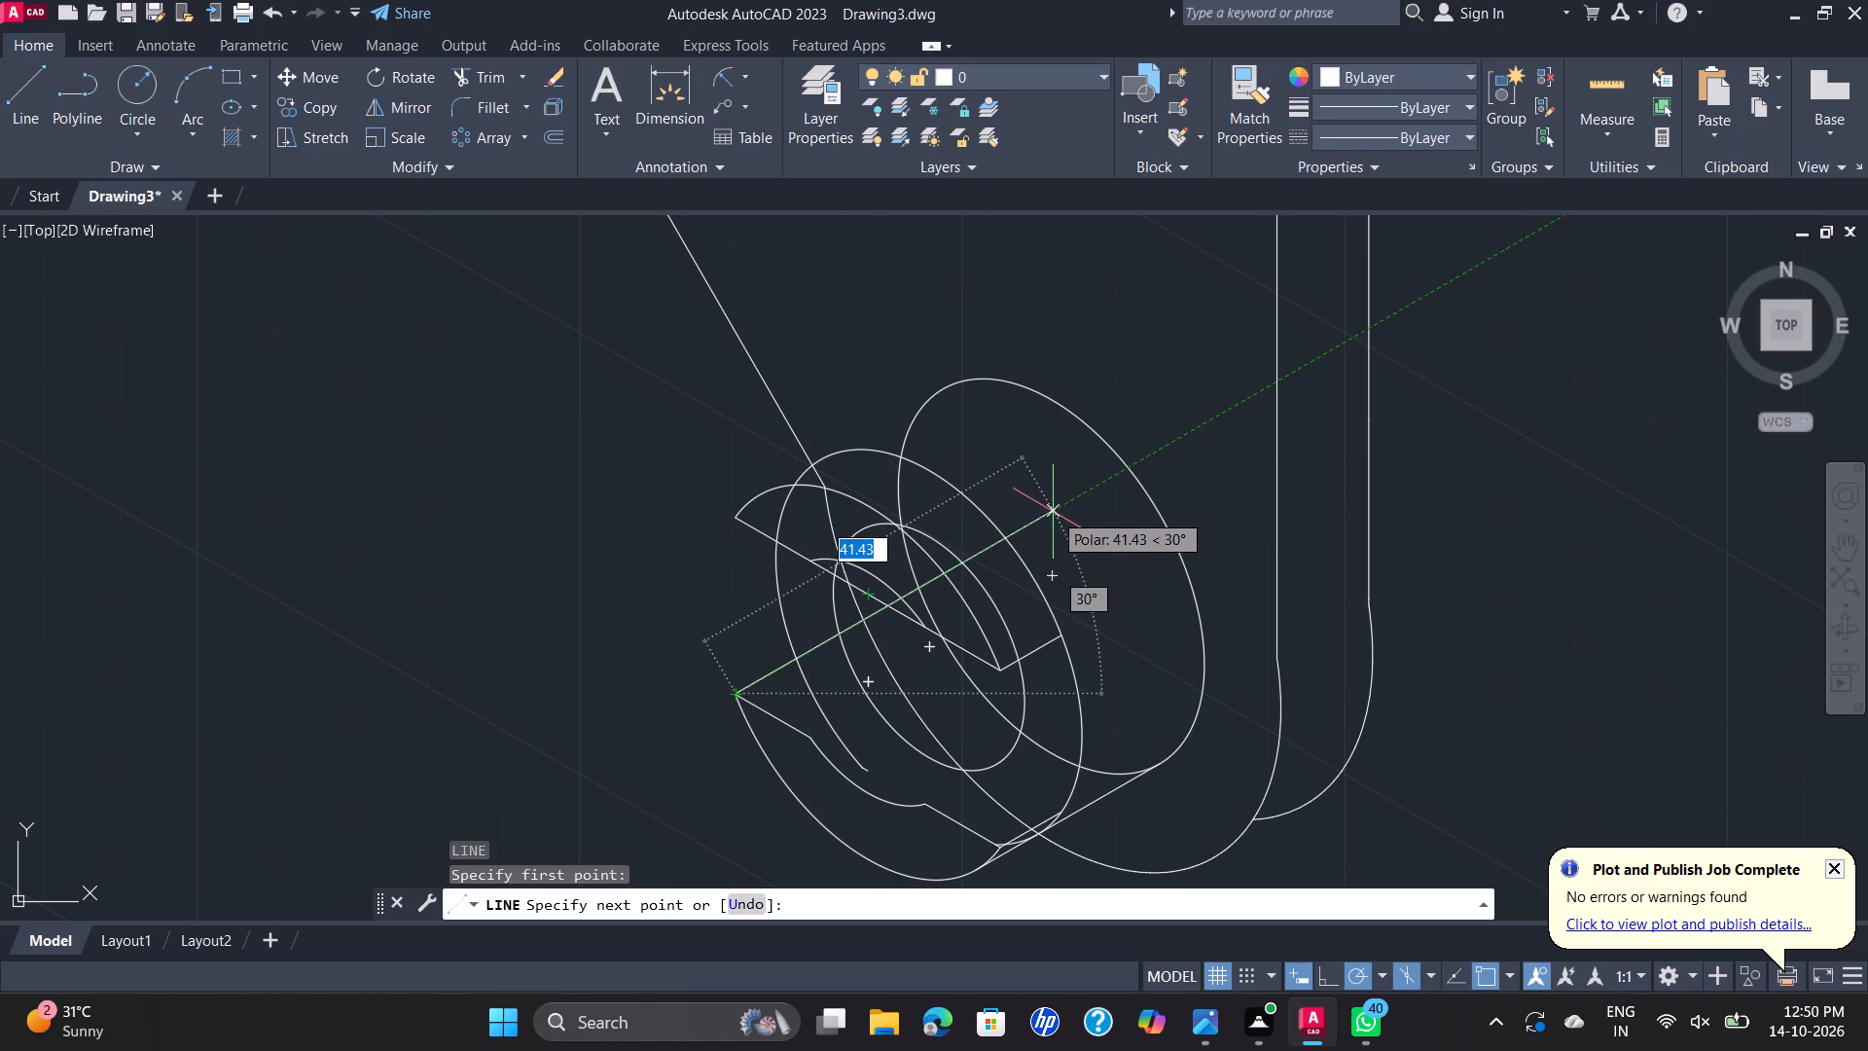
pyautogui.press('8')
pyautogui.press('Return')
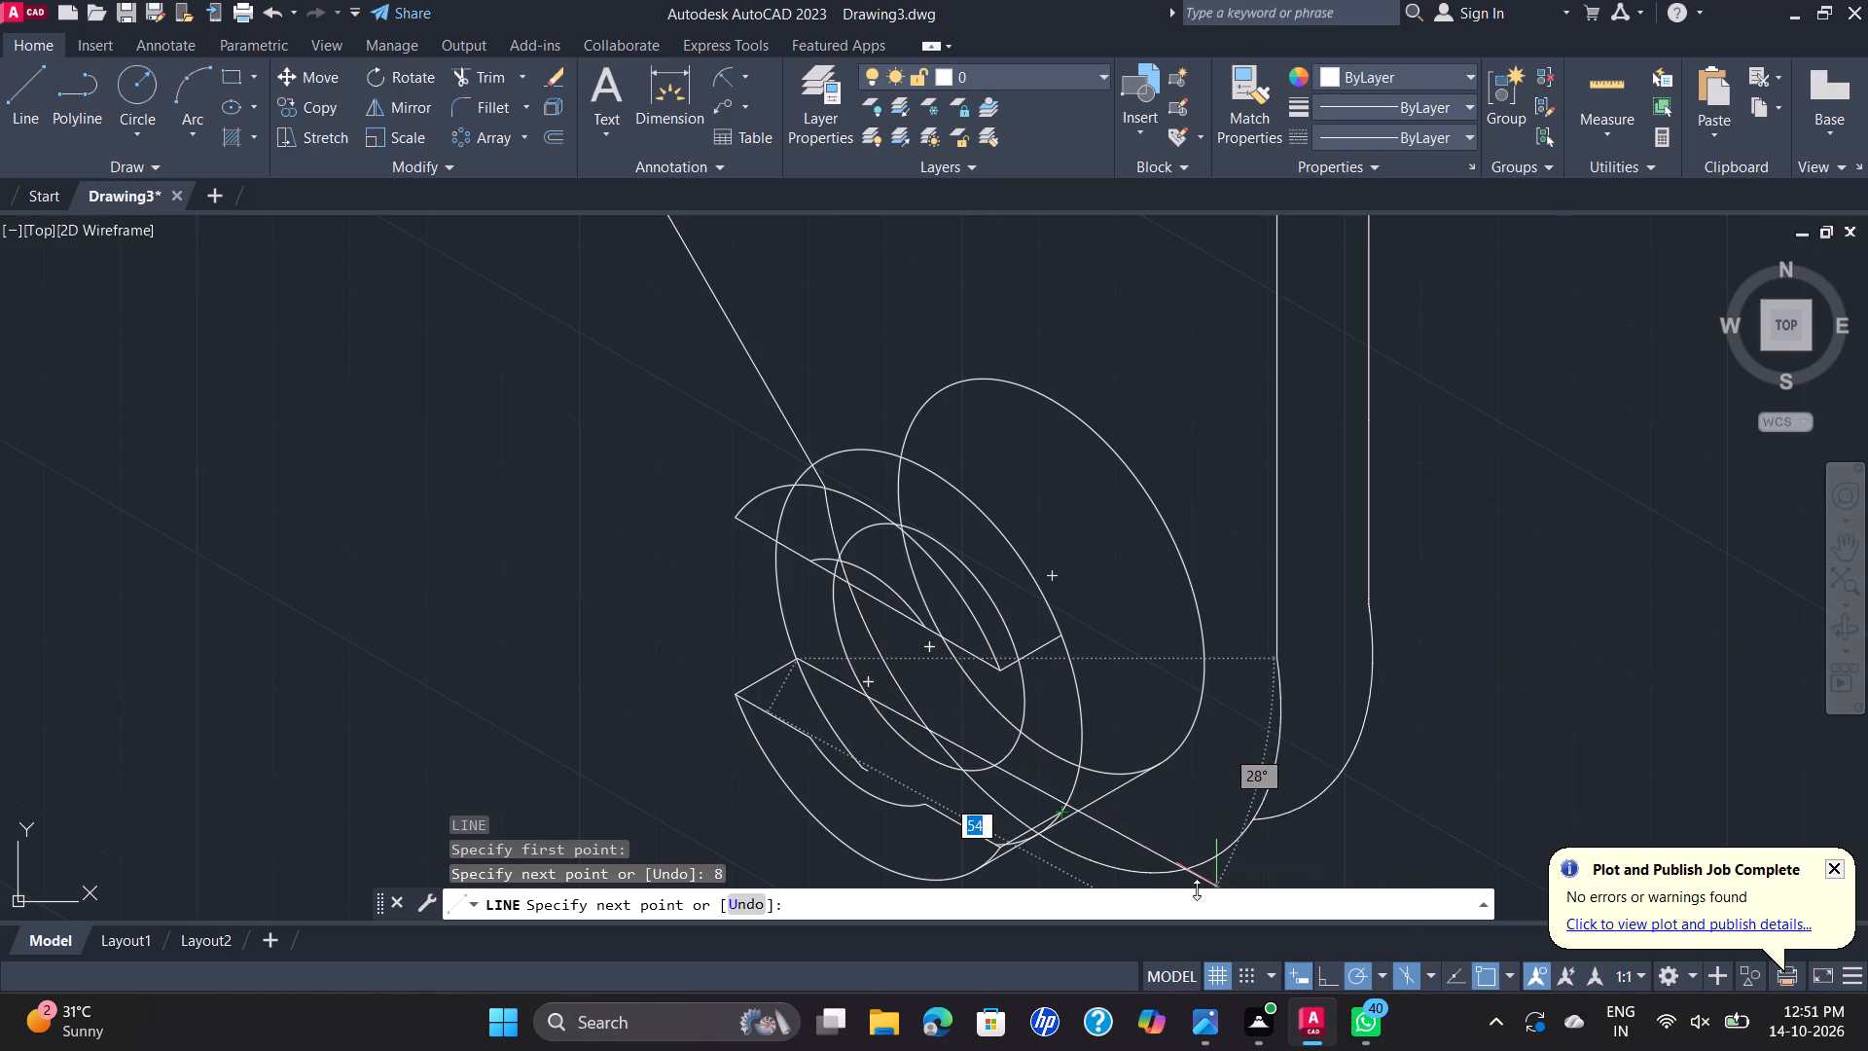
pyautogui.press('Escape')
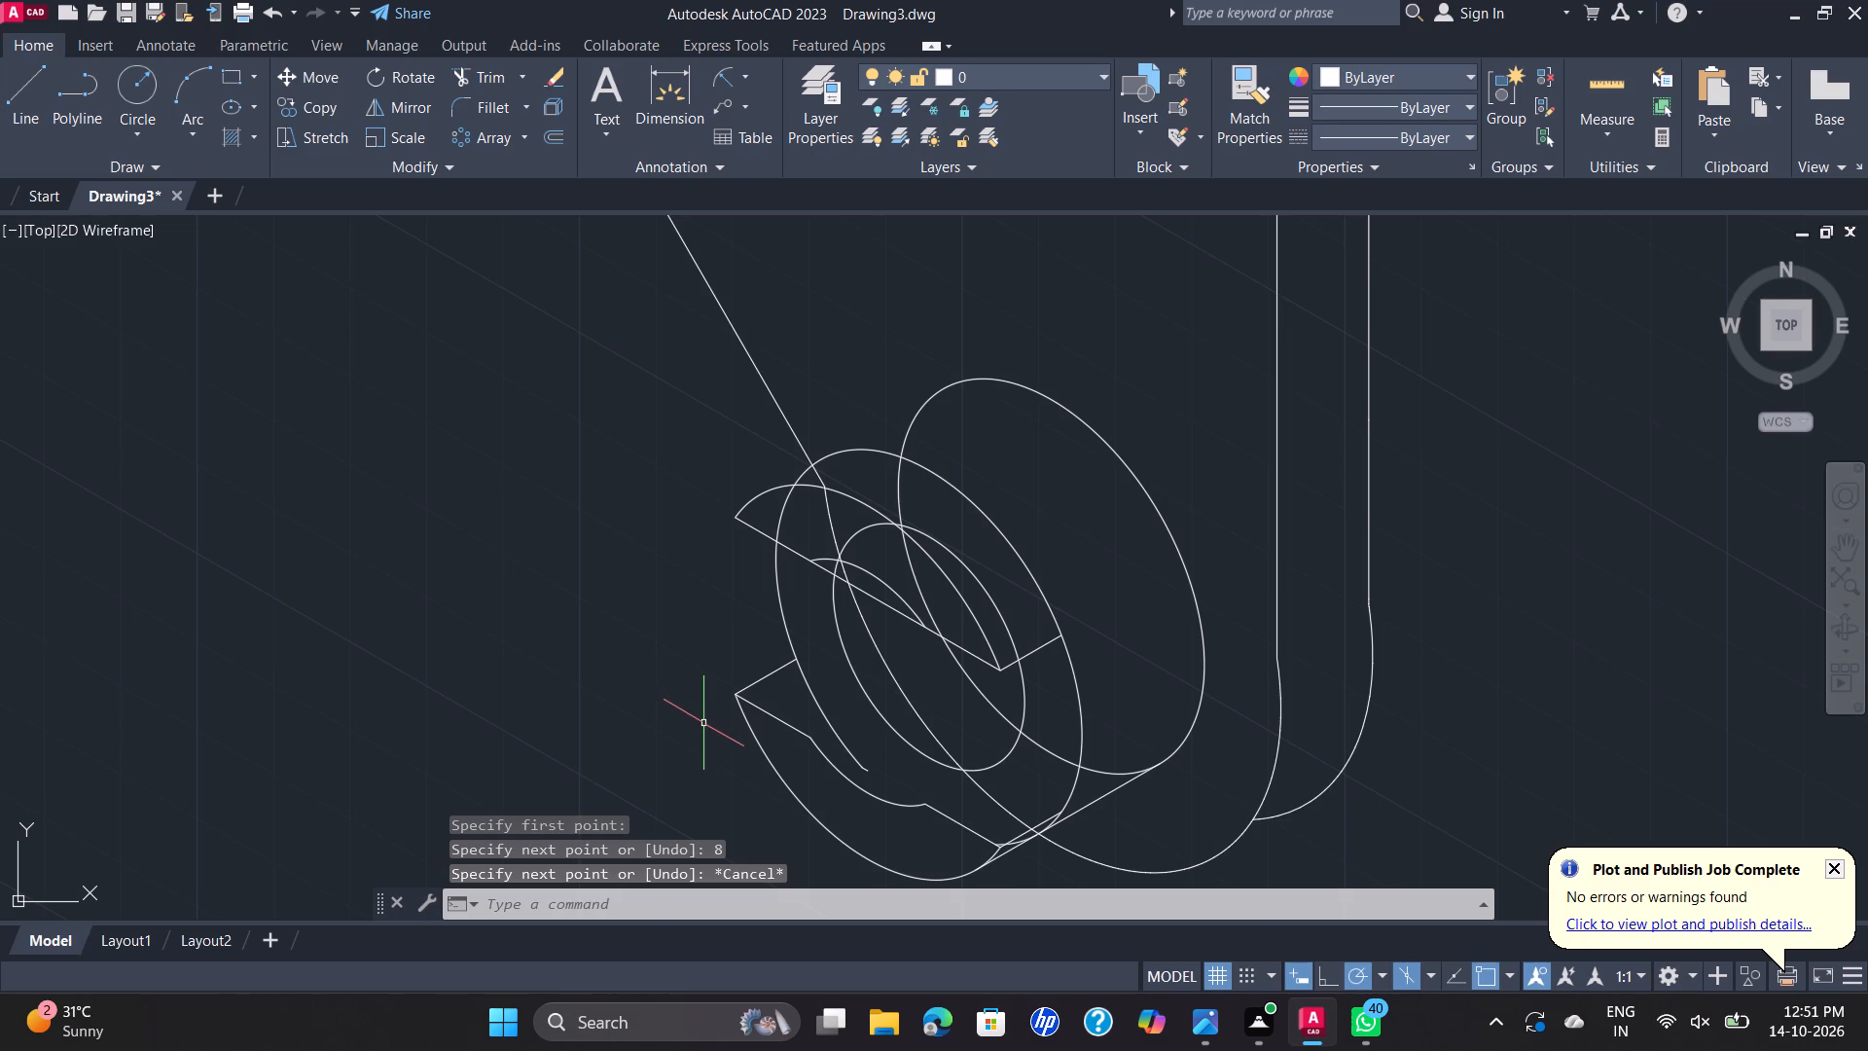
# Draw an 8-unit line at 30° from the inner arc's upper end and join it to the adjacent receding line's rear end.
pyautogui.press('space')
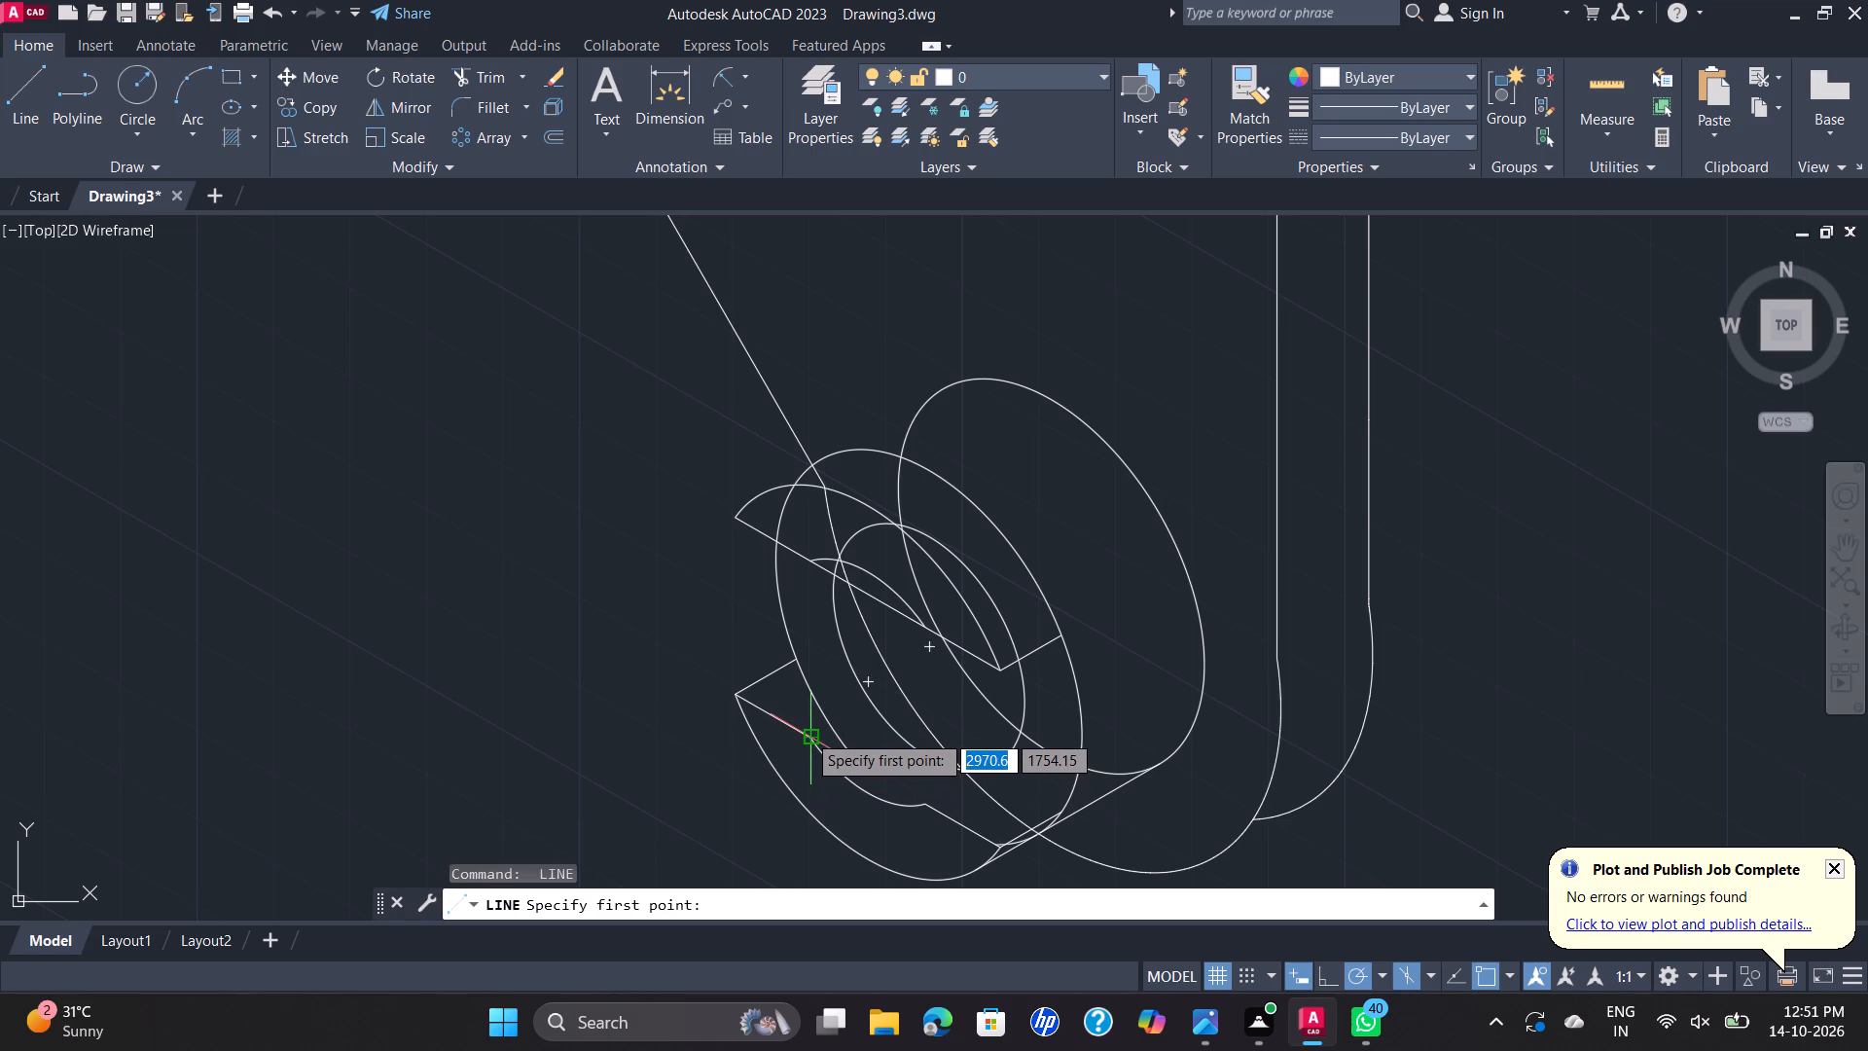
pyautogui.click(807, 733)
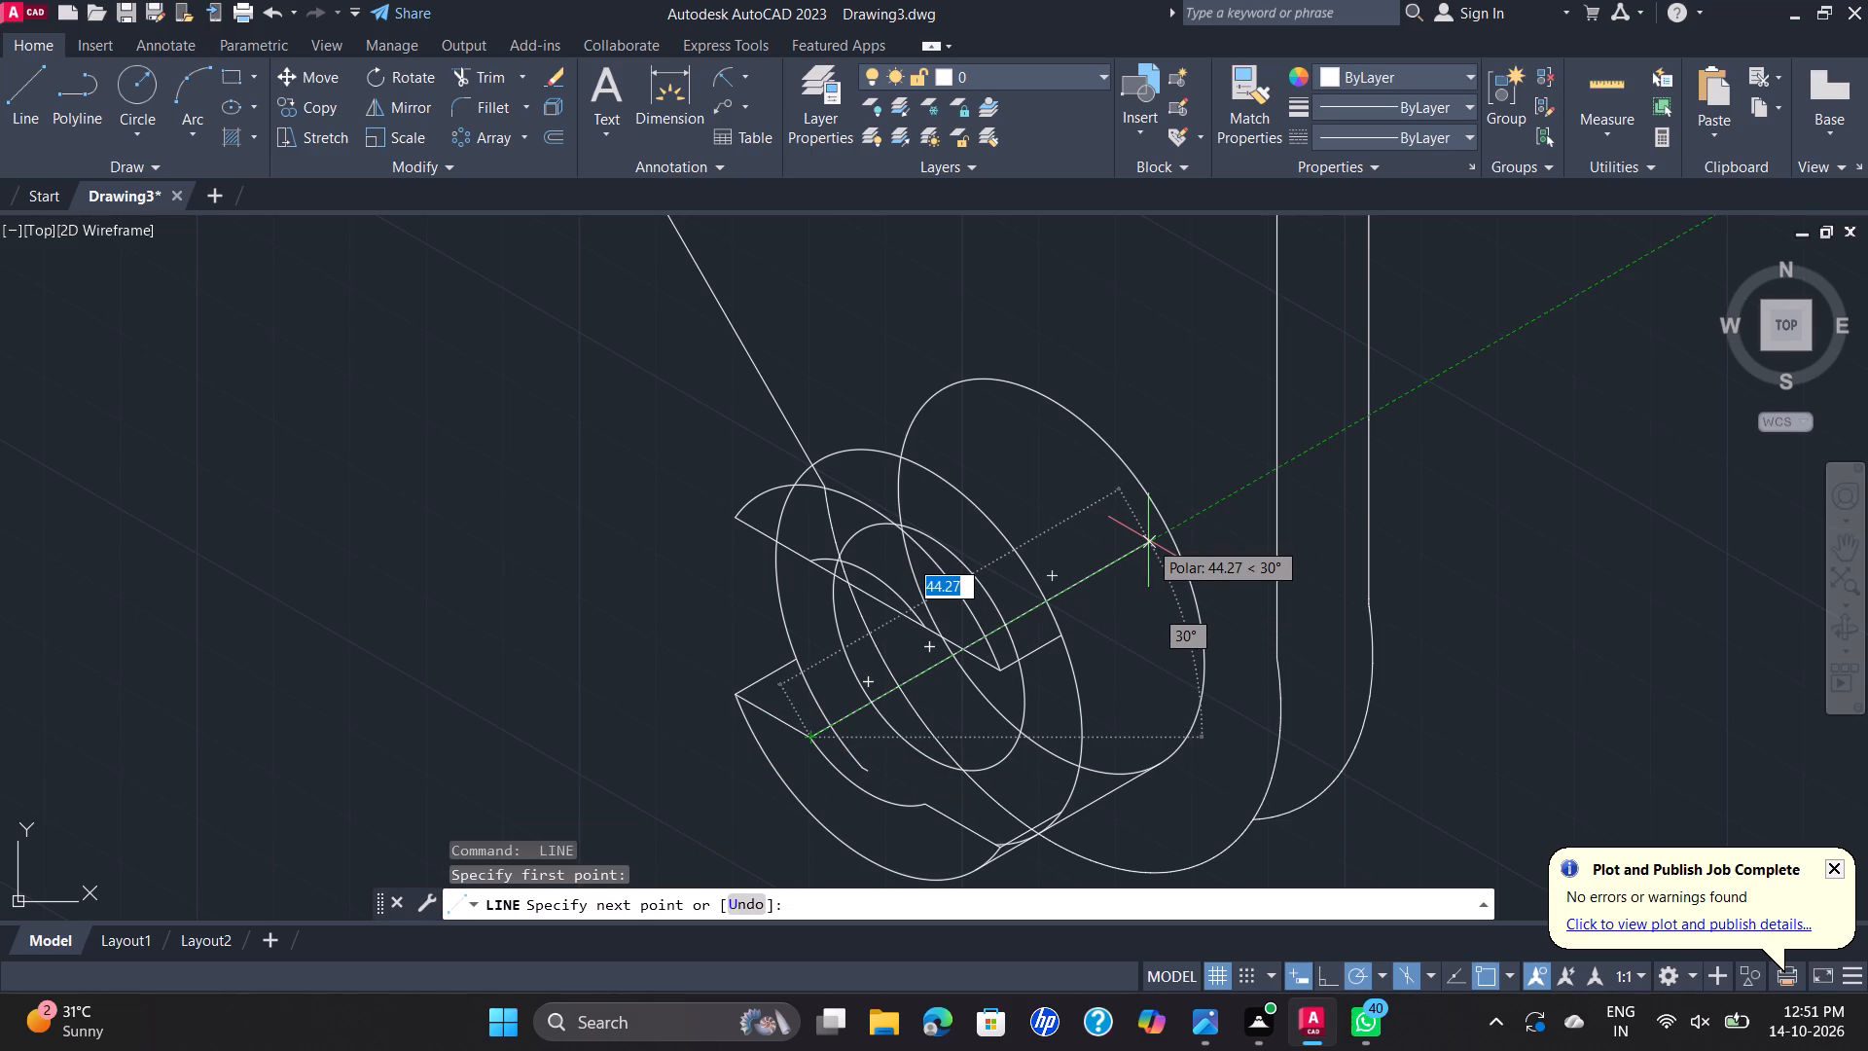
pyautogui.press('8')
pyautogui.press('Return')
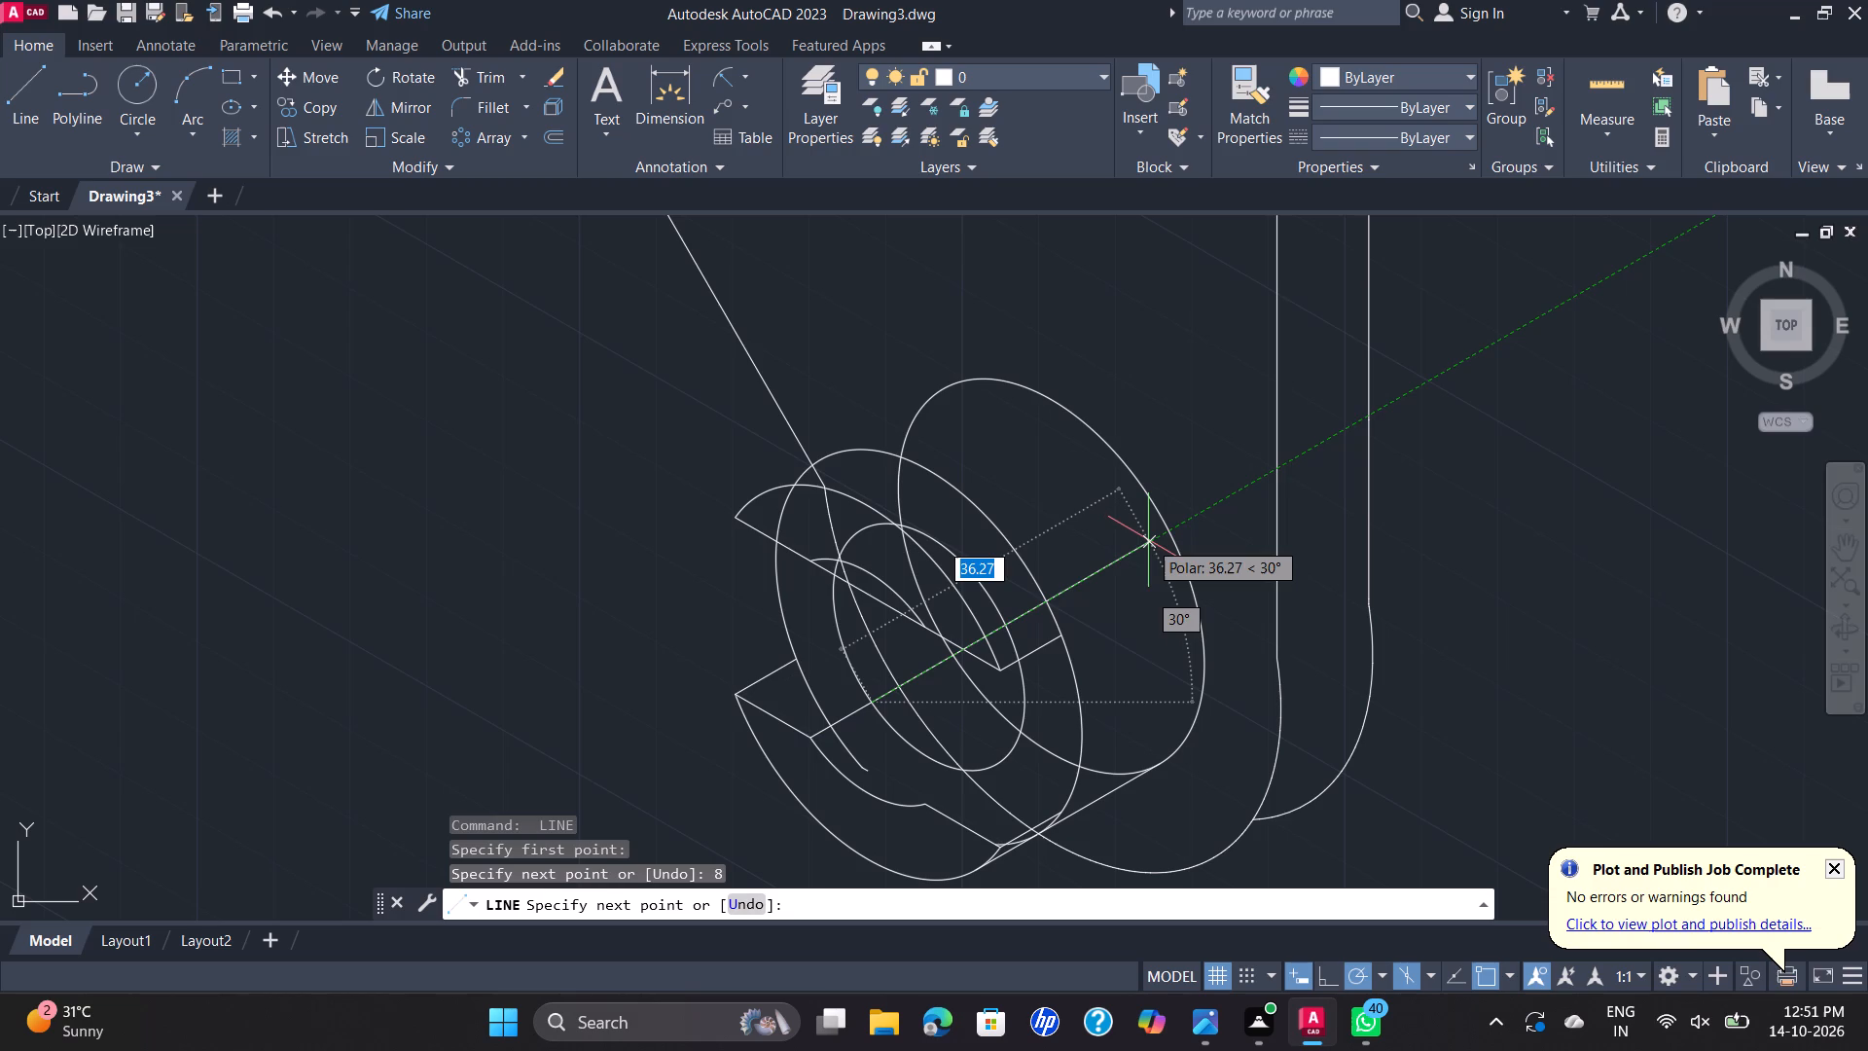
pyautogui.click(795, 659)
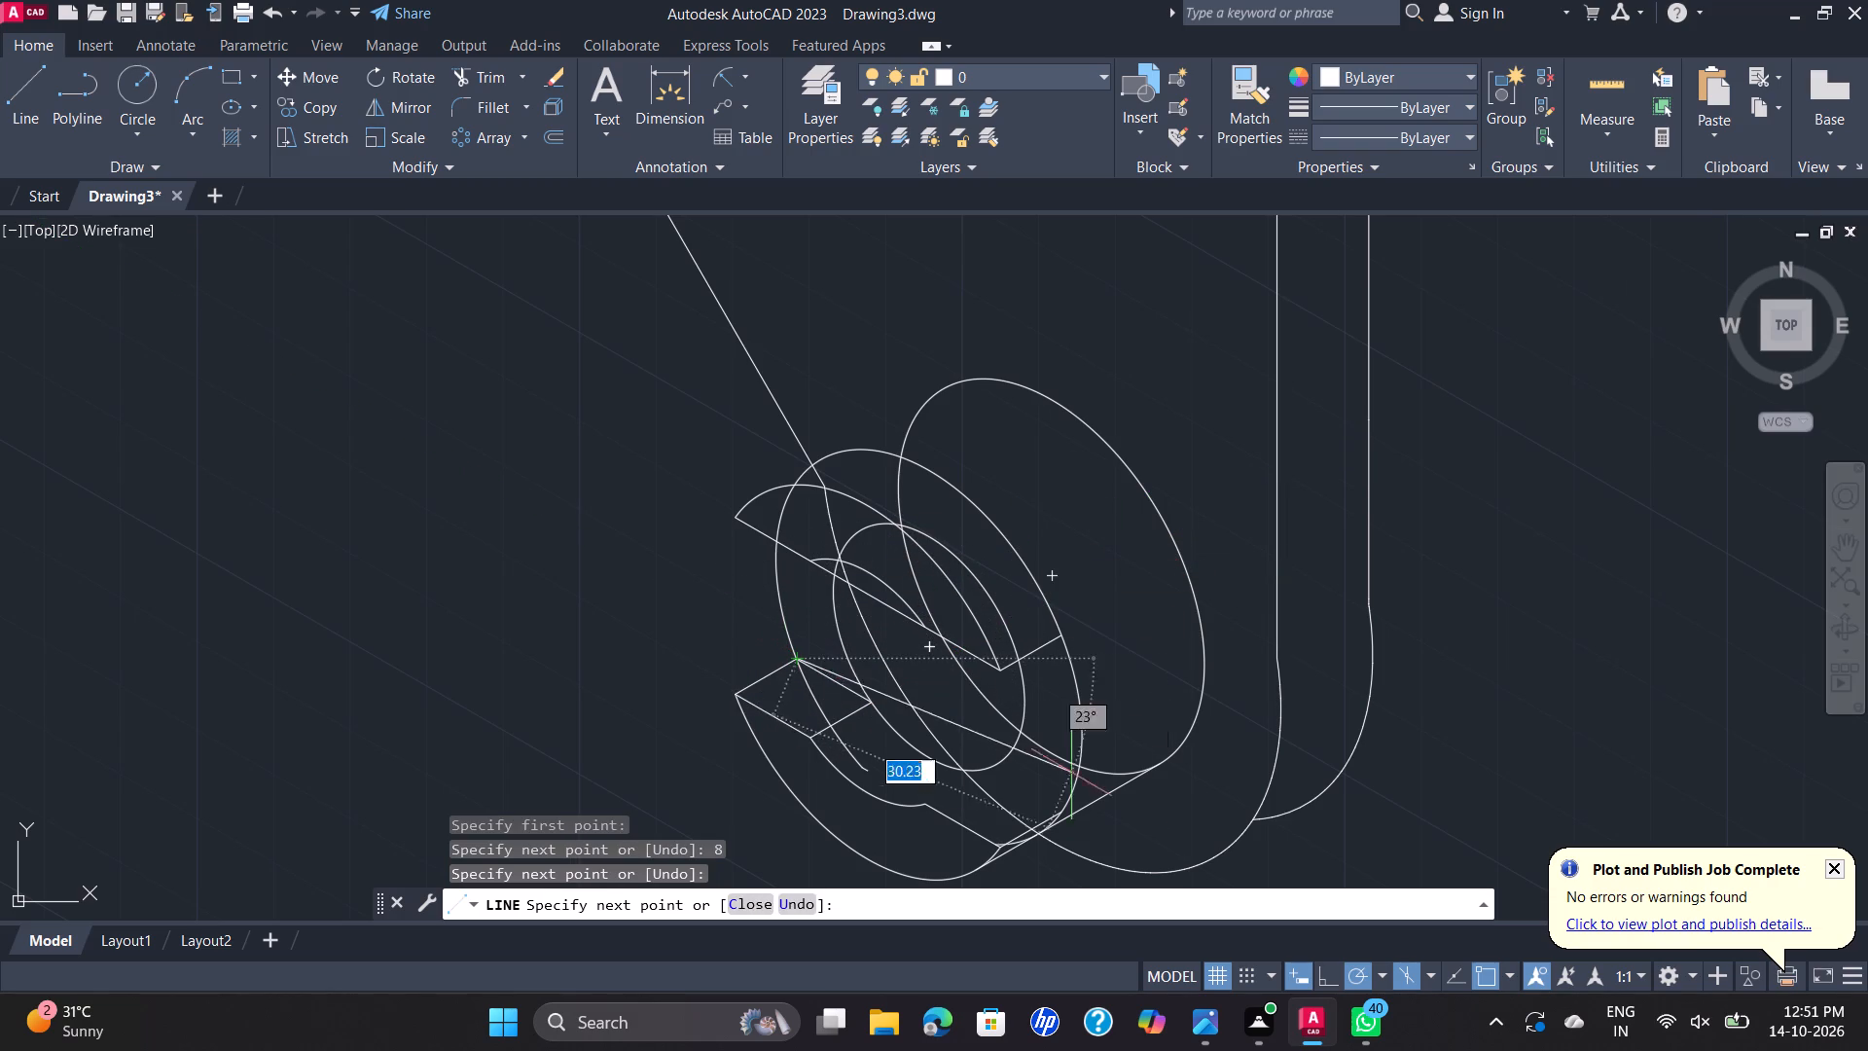
pyautogui.press('Escape')
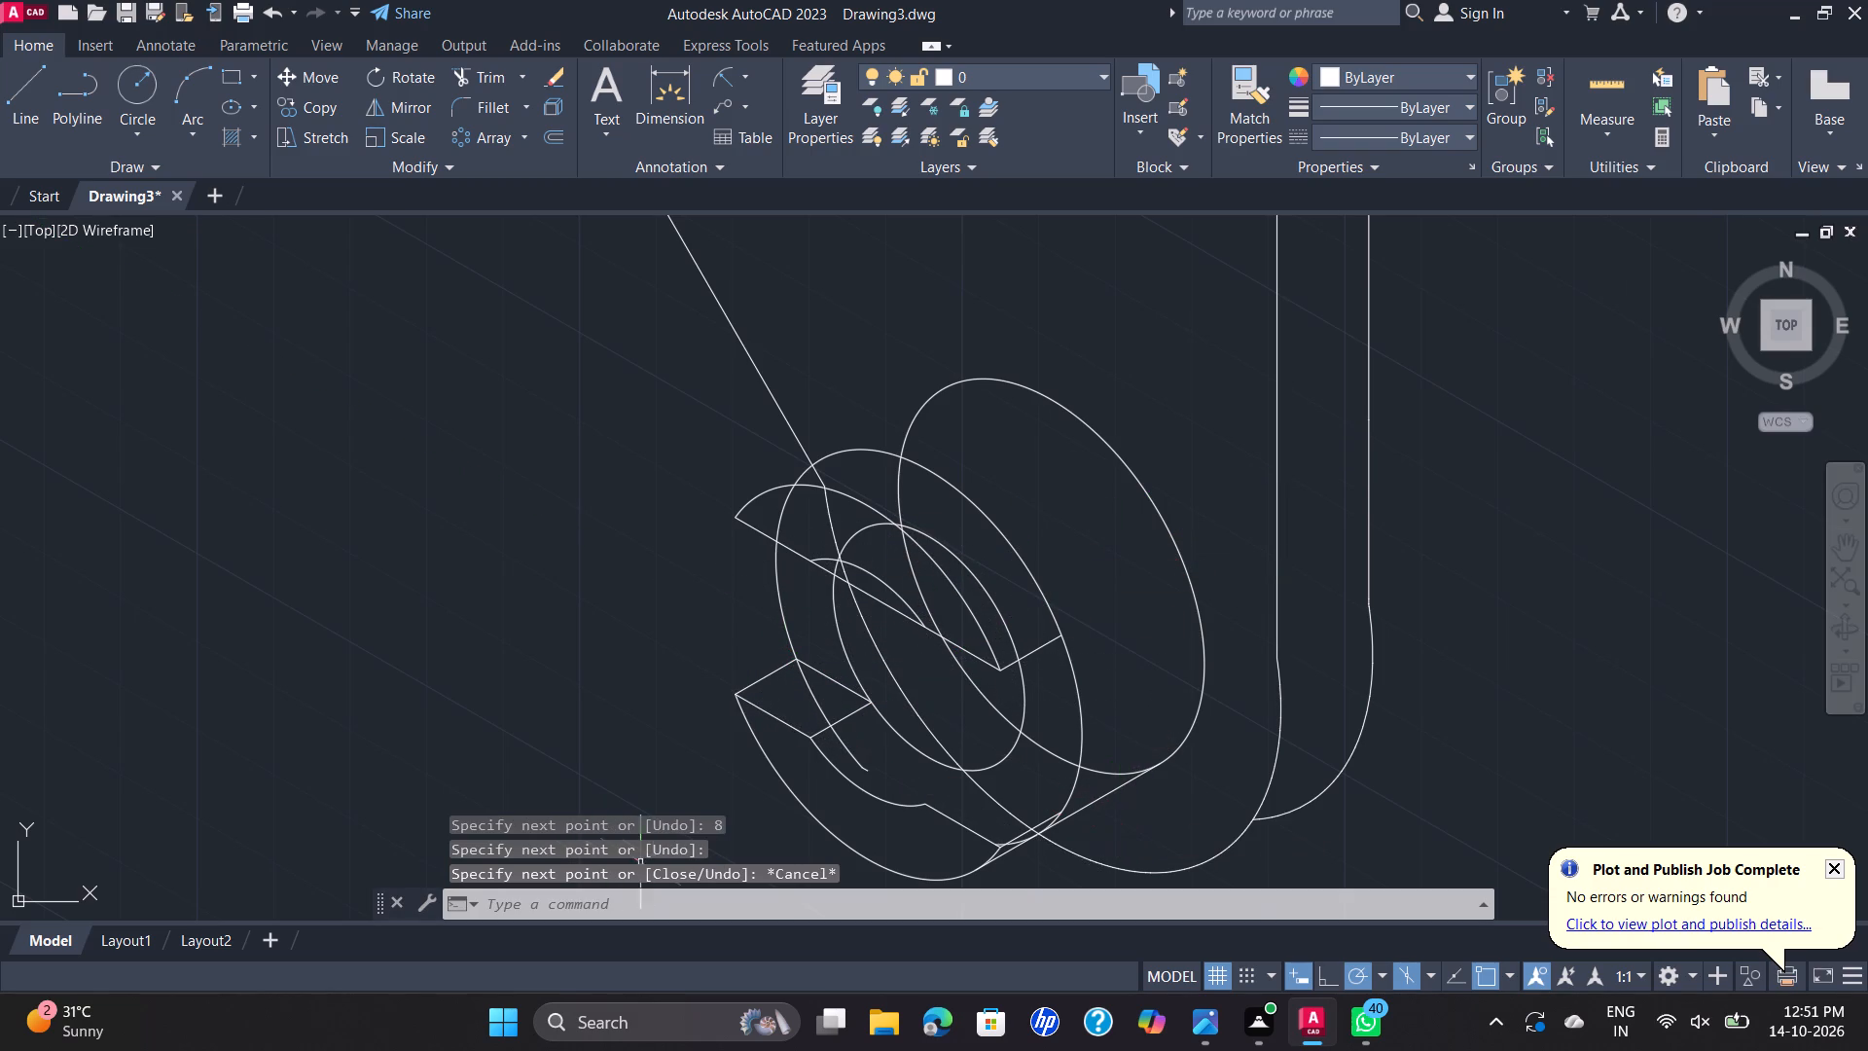
# Draw an 8-unit line at 30° from the inner arc's lower end and join it to the neighbouring 8-unit line's rear end.
pyautogui.press('space')
pyautogui.click(932, 798)
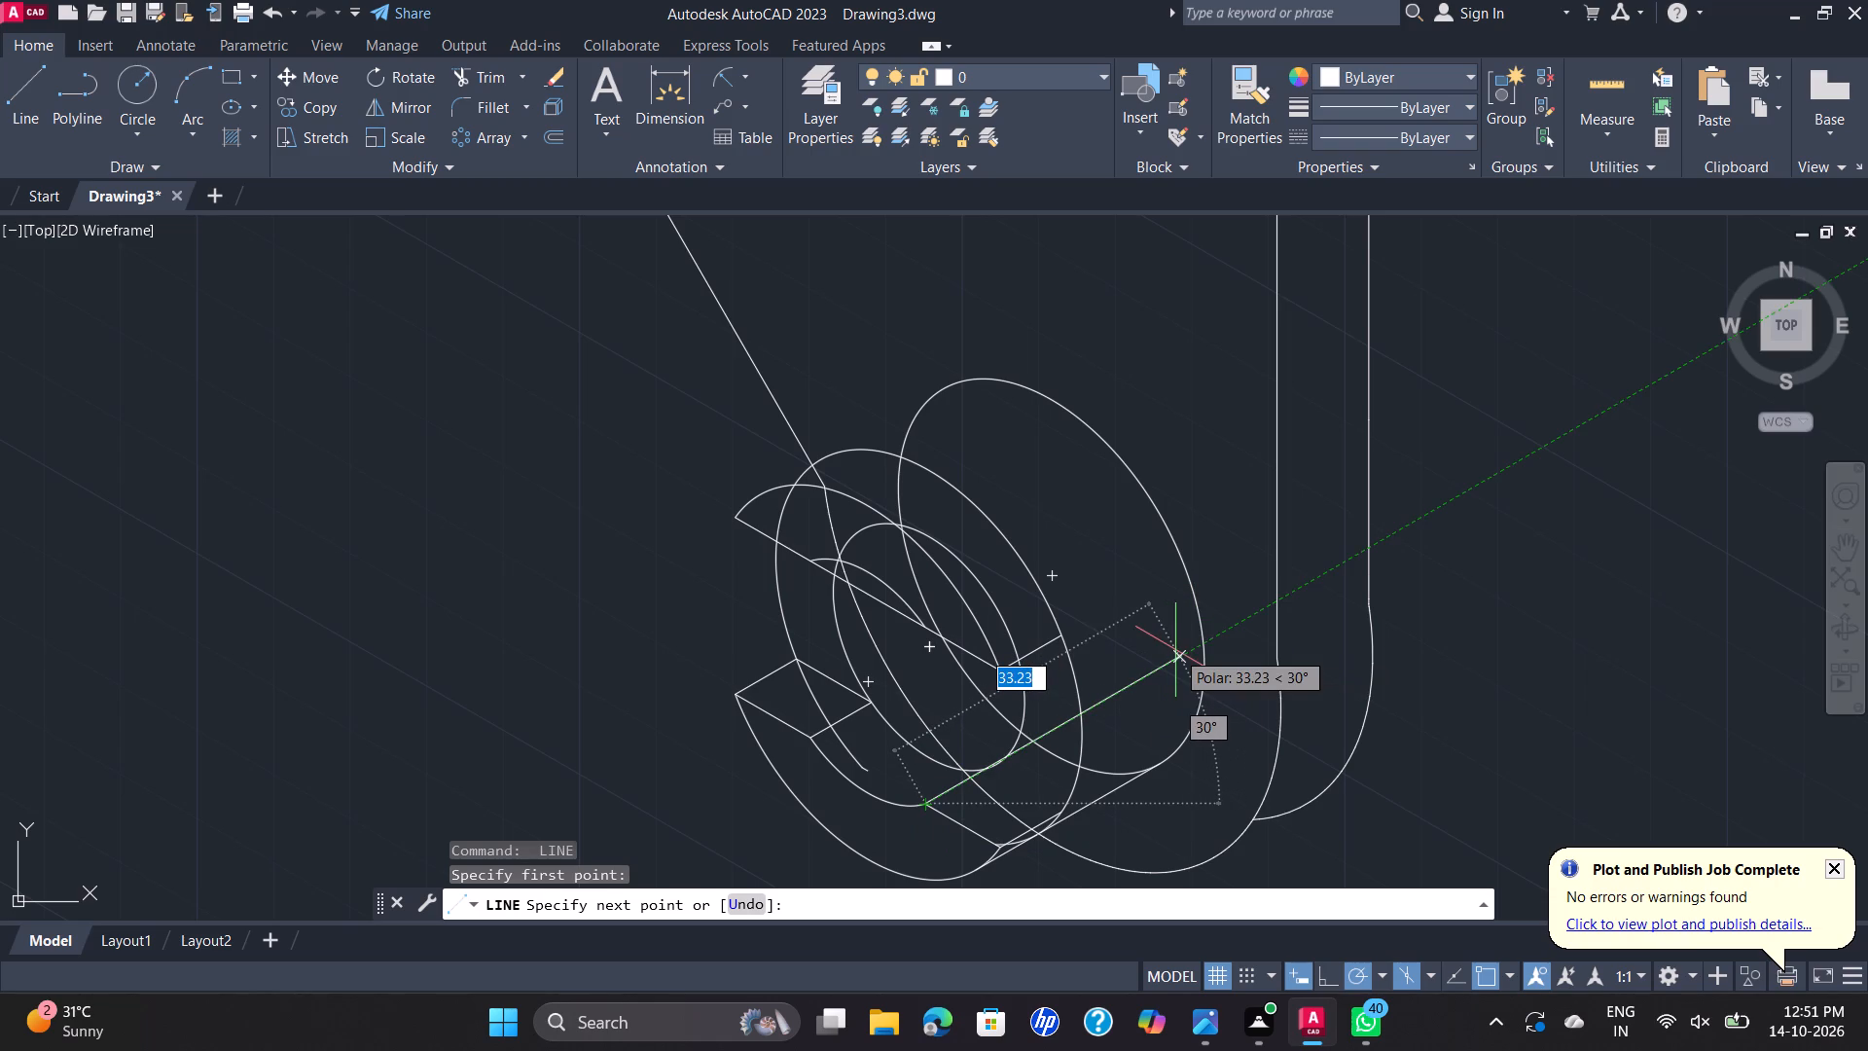
pyautogui.press('8')
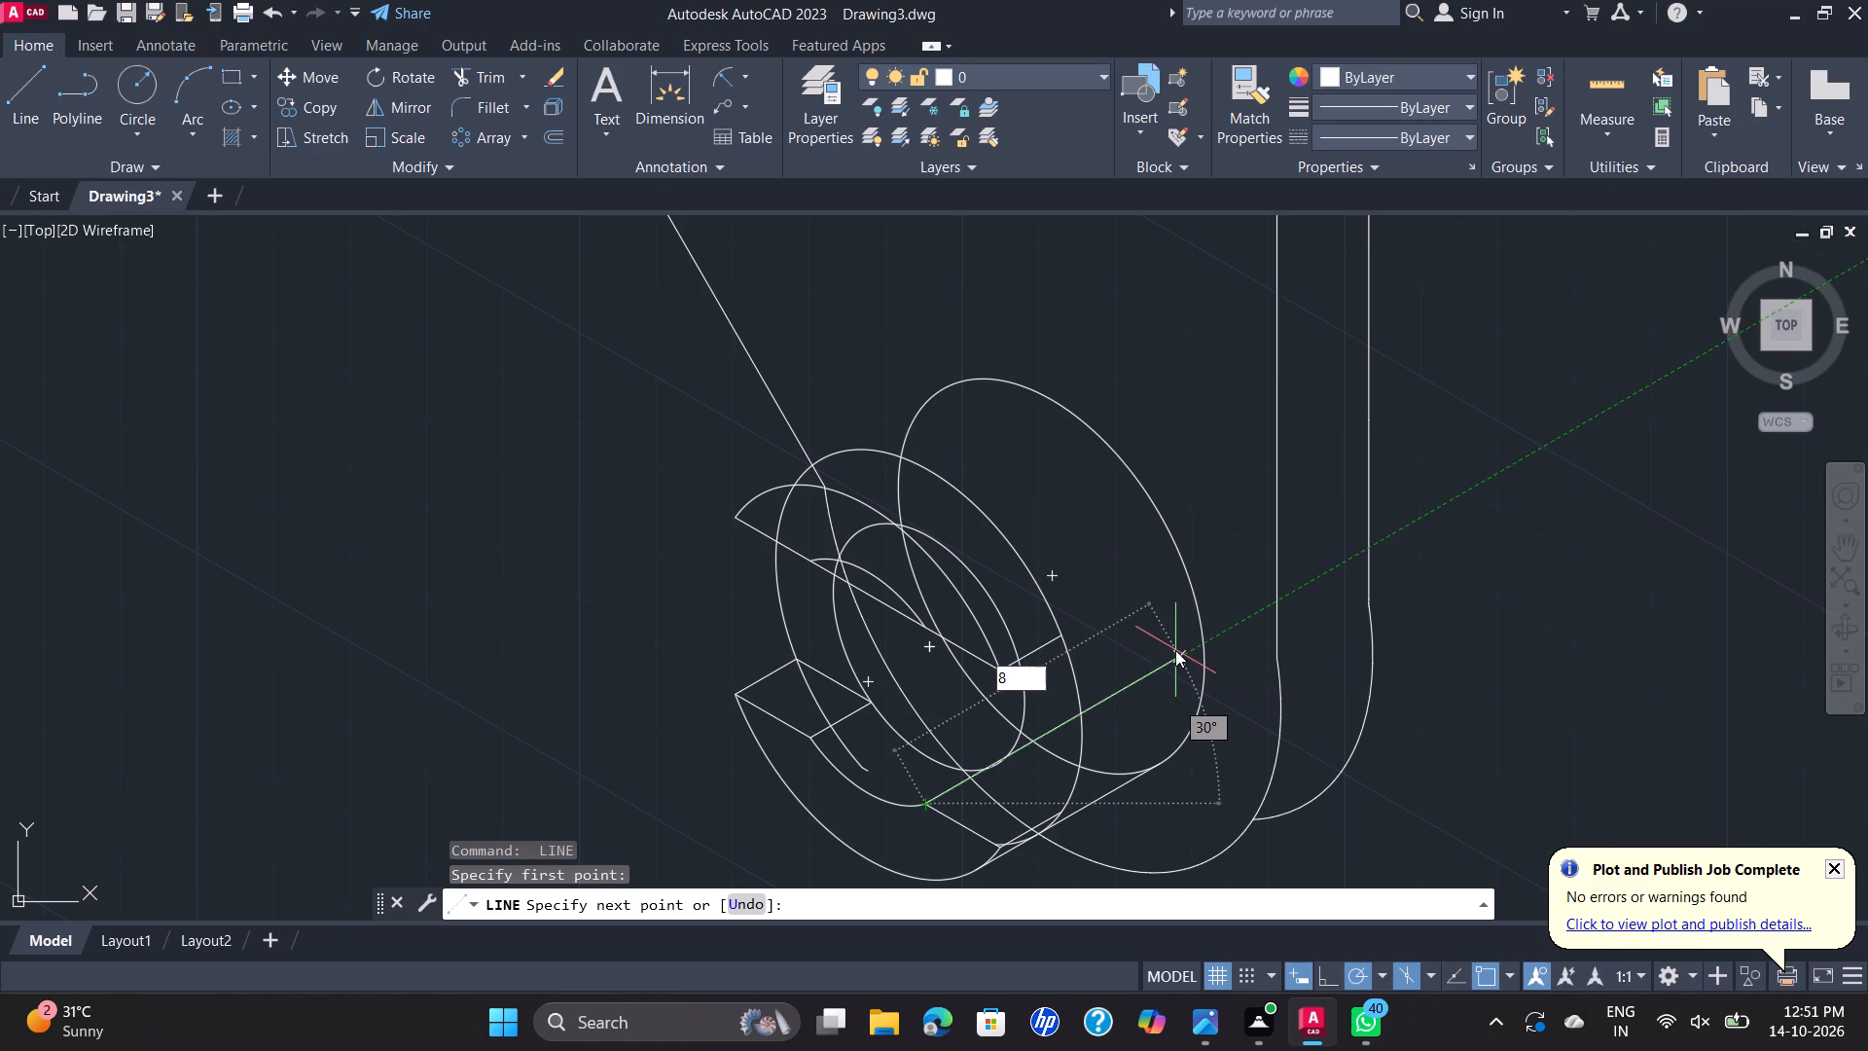
pyautogui.press('Return')
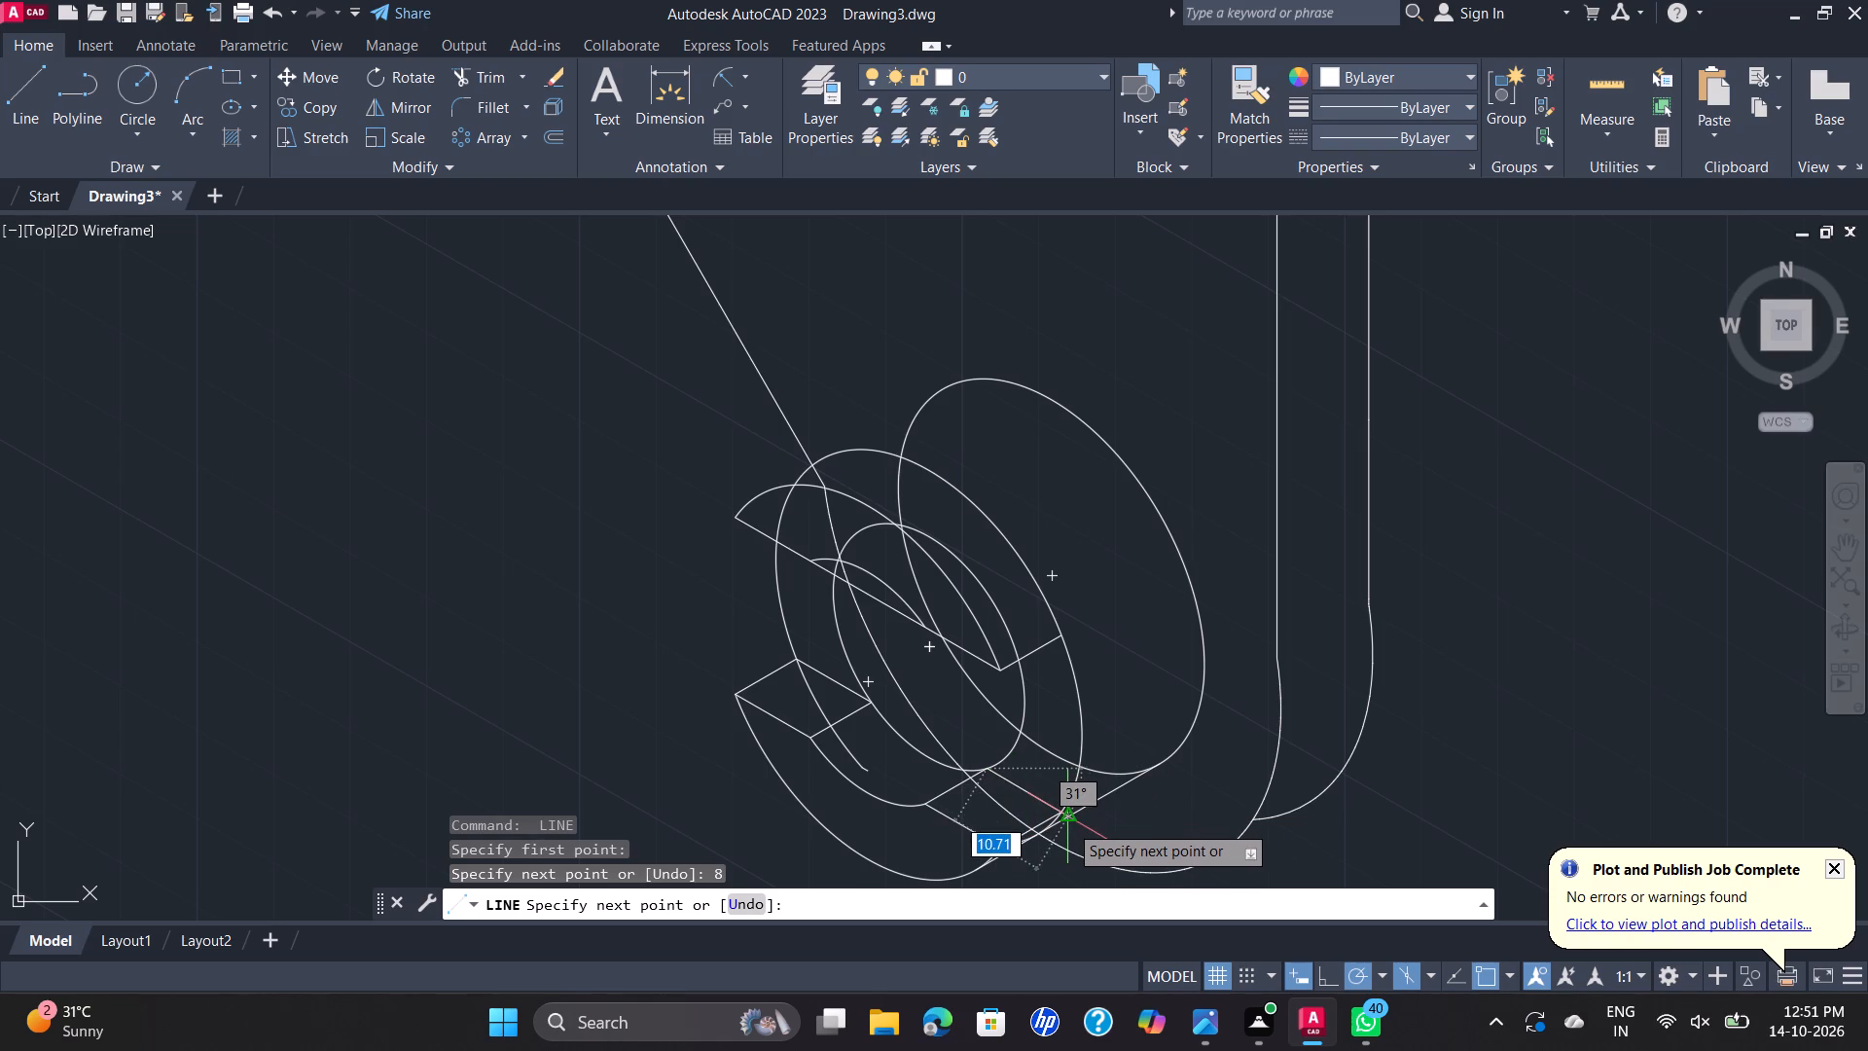
pyautogui.scroll(2, 1063, 819)
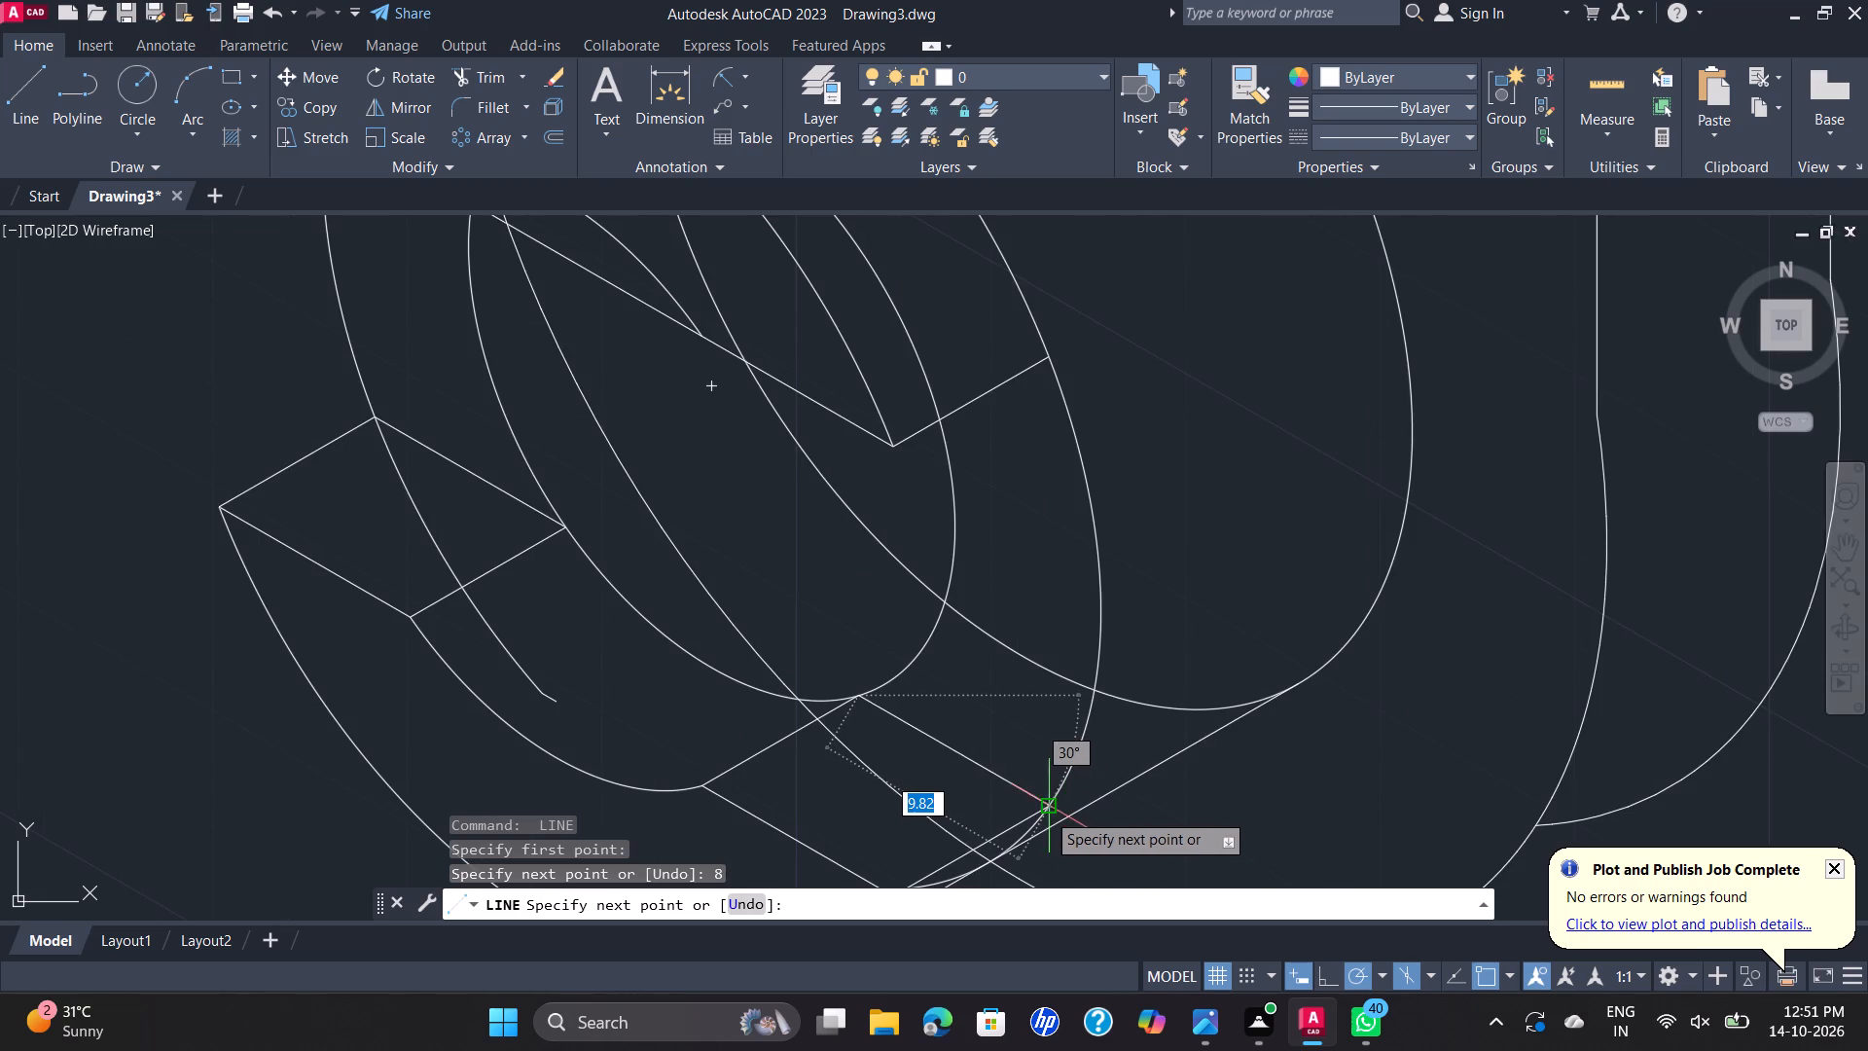
pyautogui.scroll(1, 1045, 810)
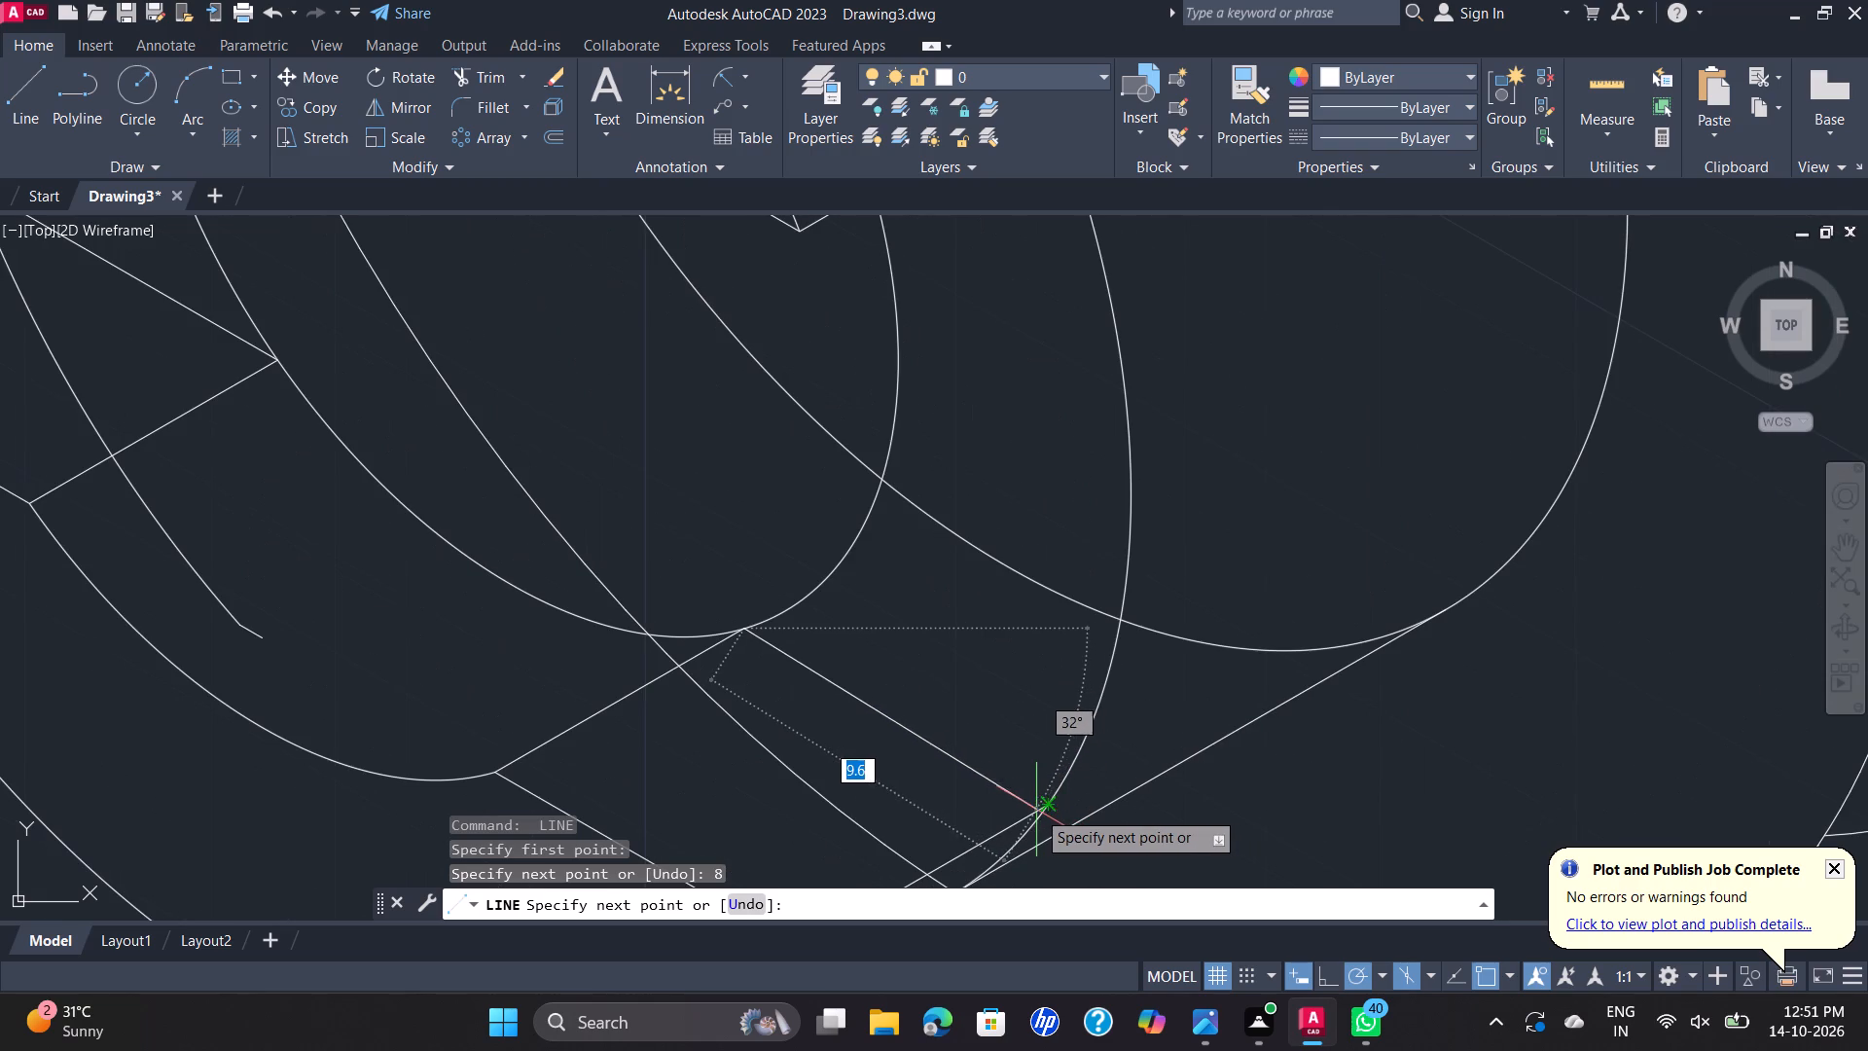
pyautogui.click(1046, 811)
pyautogui.scroll(-1, 1046, 811)
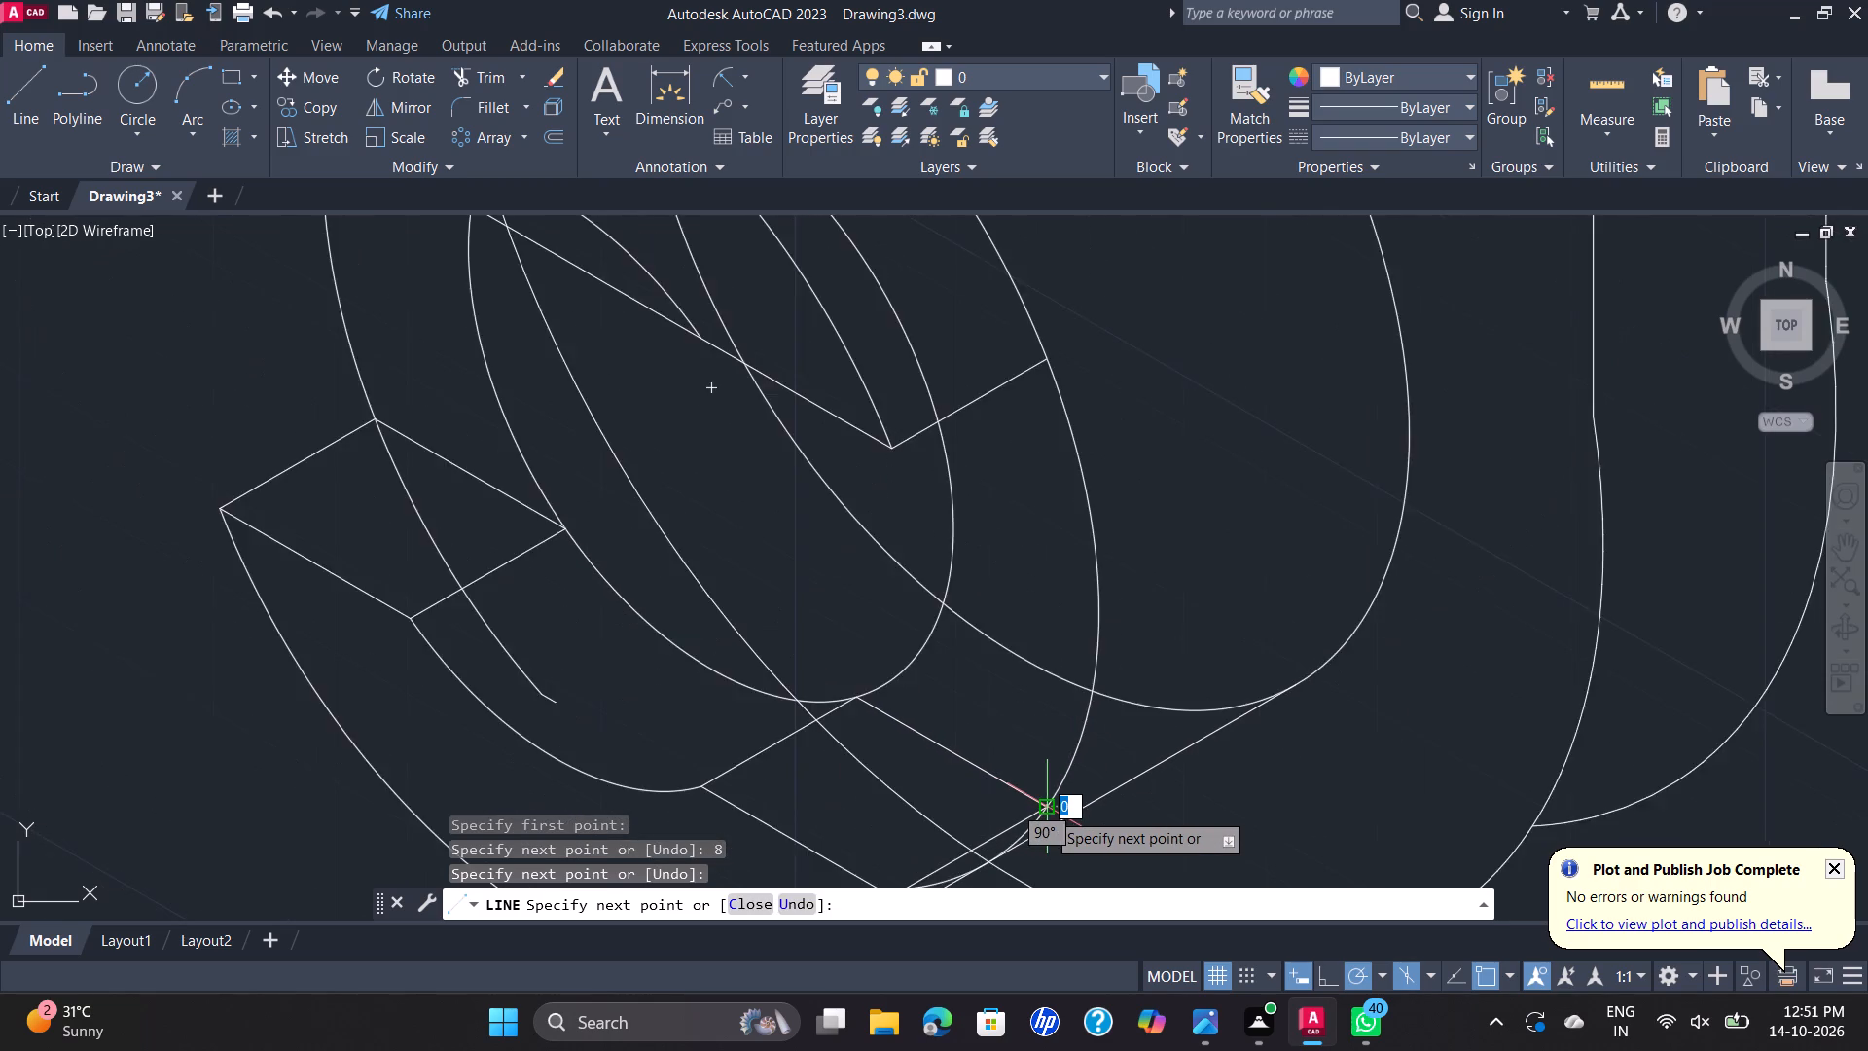
pyautogui.scroll(-1, 1046, 811)
pyautogui.press('Escape')
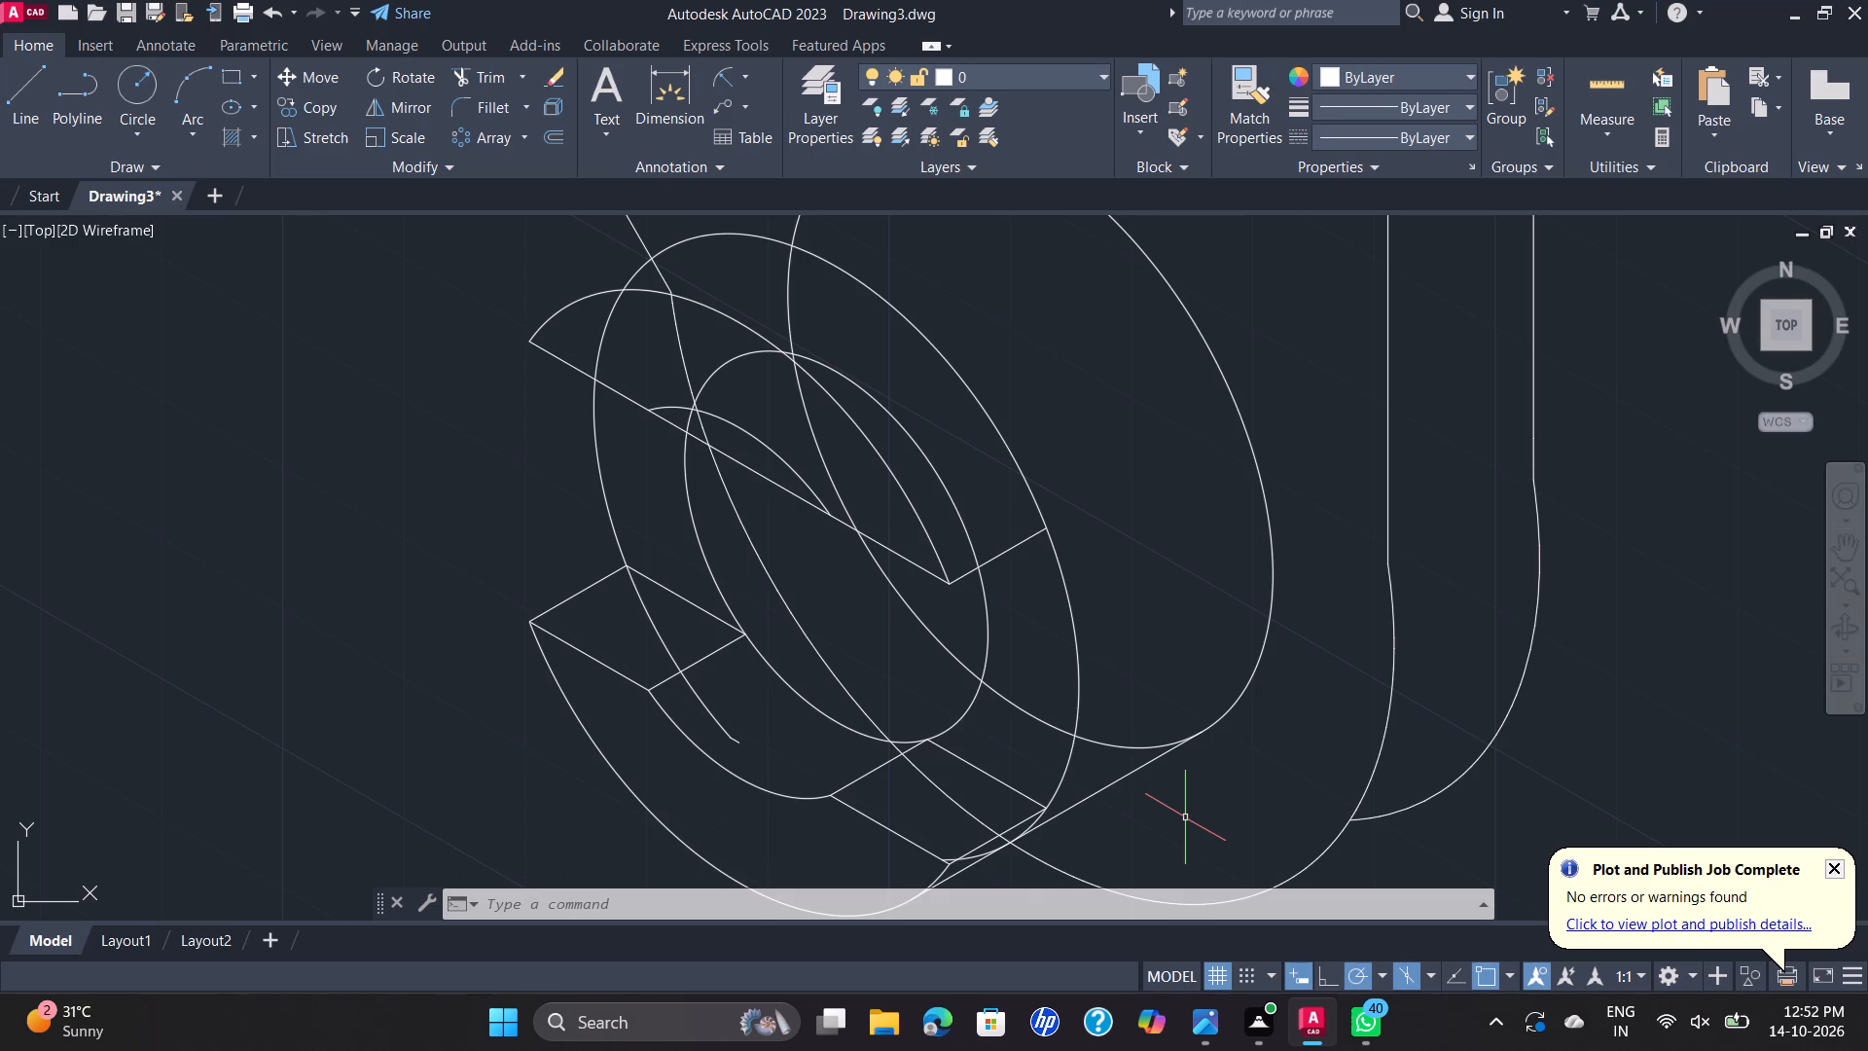
# Trim the hidden arc pieces across the lower front face and its slot face, and the plate's curved edge crossing the other lower slot face.
pyautogui.scroll(1, 1185, 817)
pyautogui.scroll(-1, 1185, 817)
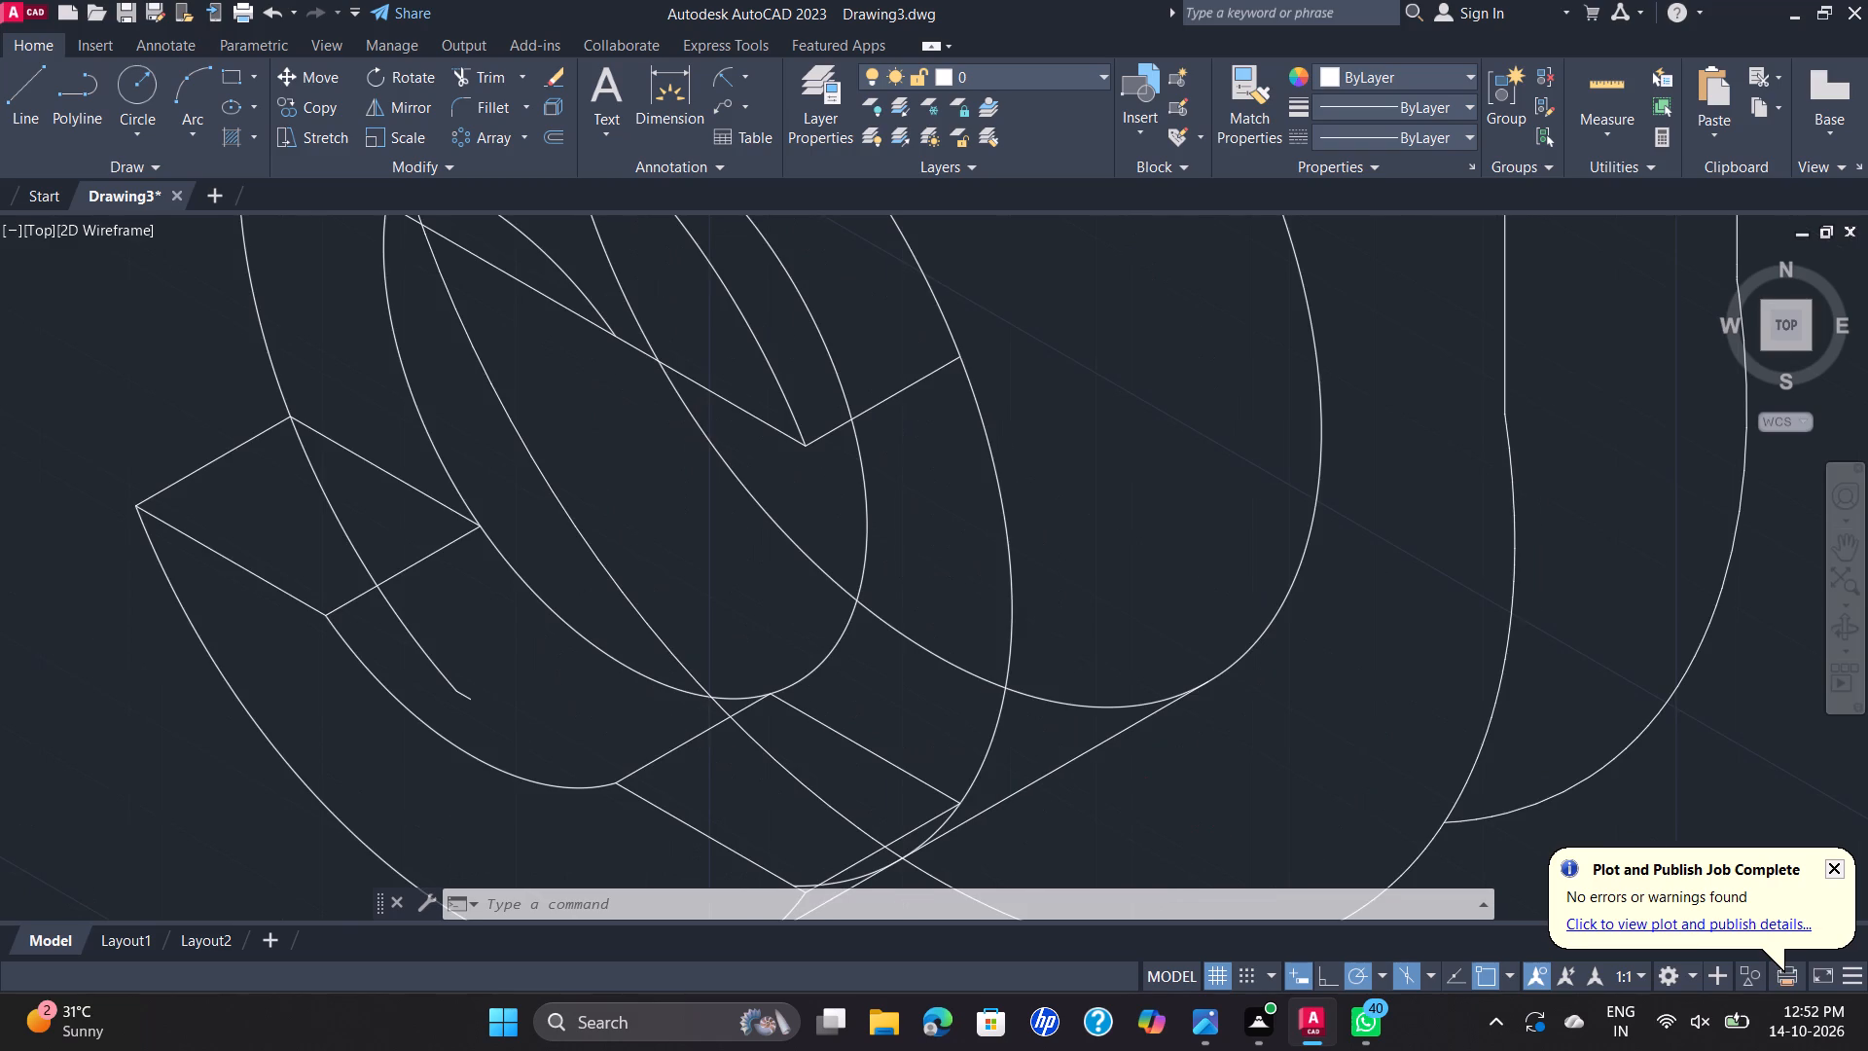
pyautogui.scroll(-1, 1185, 817)
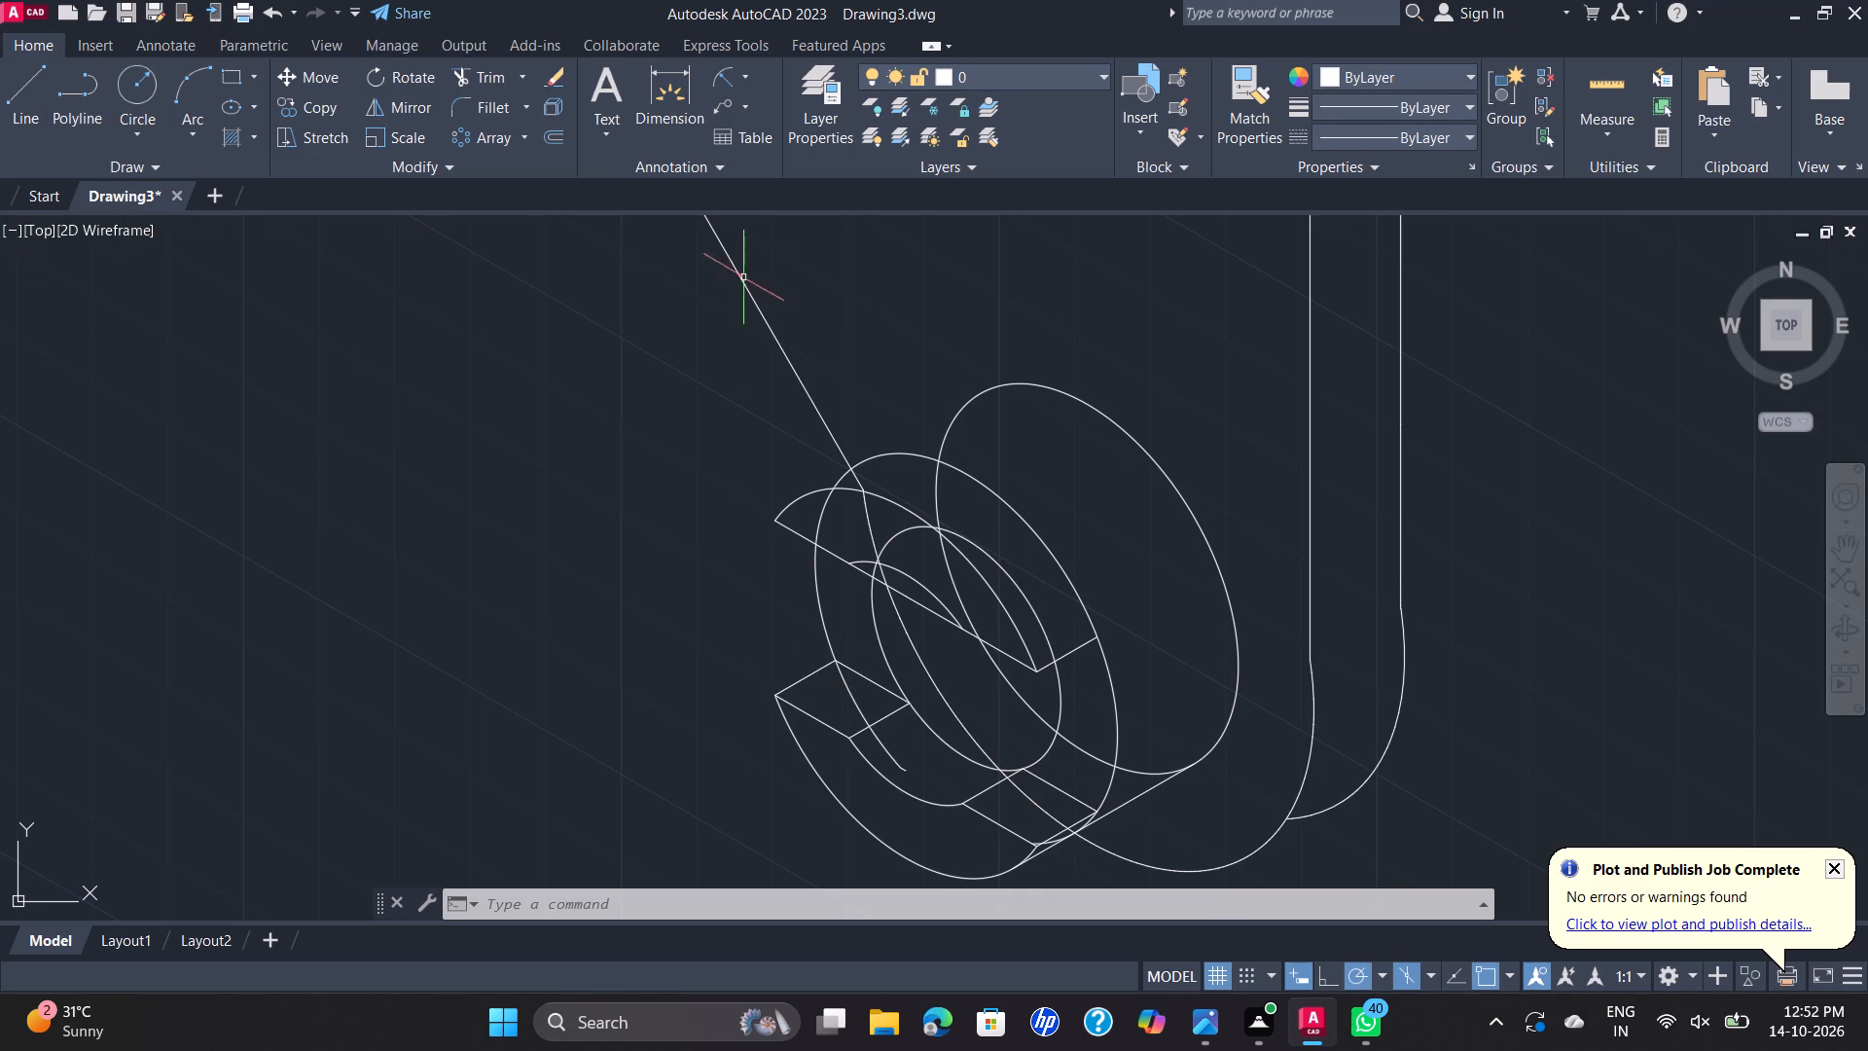
pyautogui.scroll(-1, 913, 450)
pyautogui.scroll(-2, 795, 507)
pyautogui.scroll(1, 839, 373)
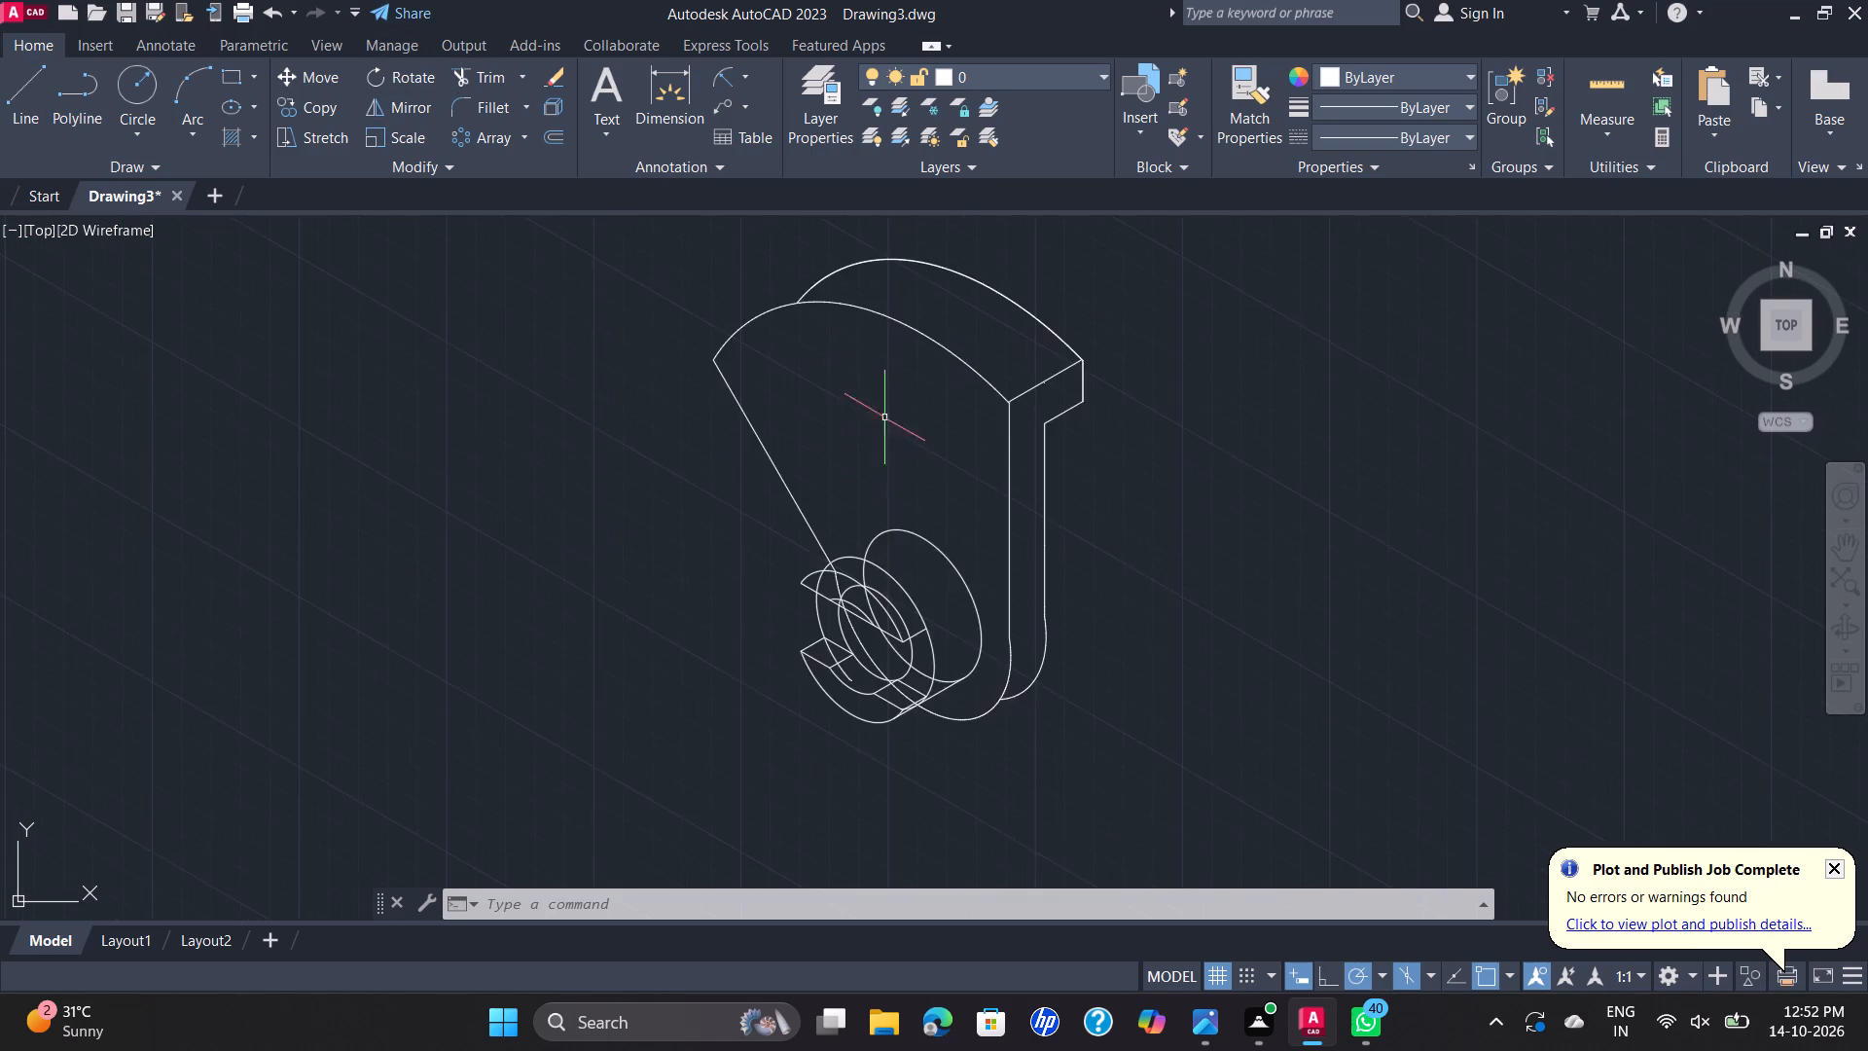
pyautogui.scroll(1, 897, 458)
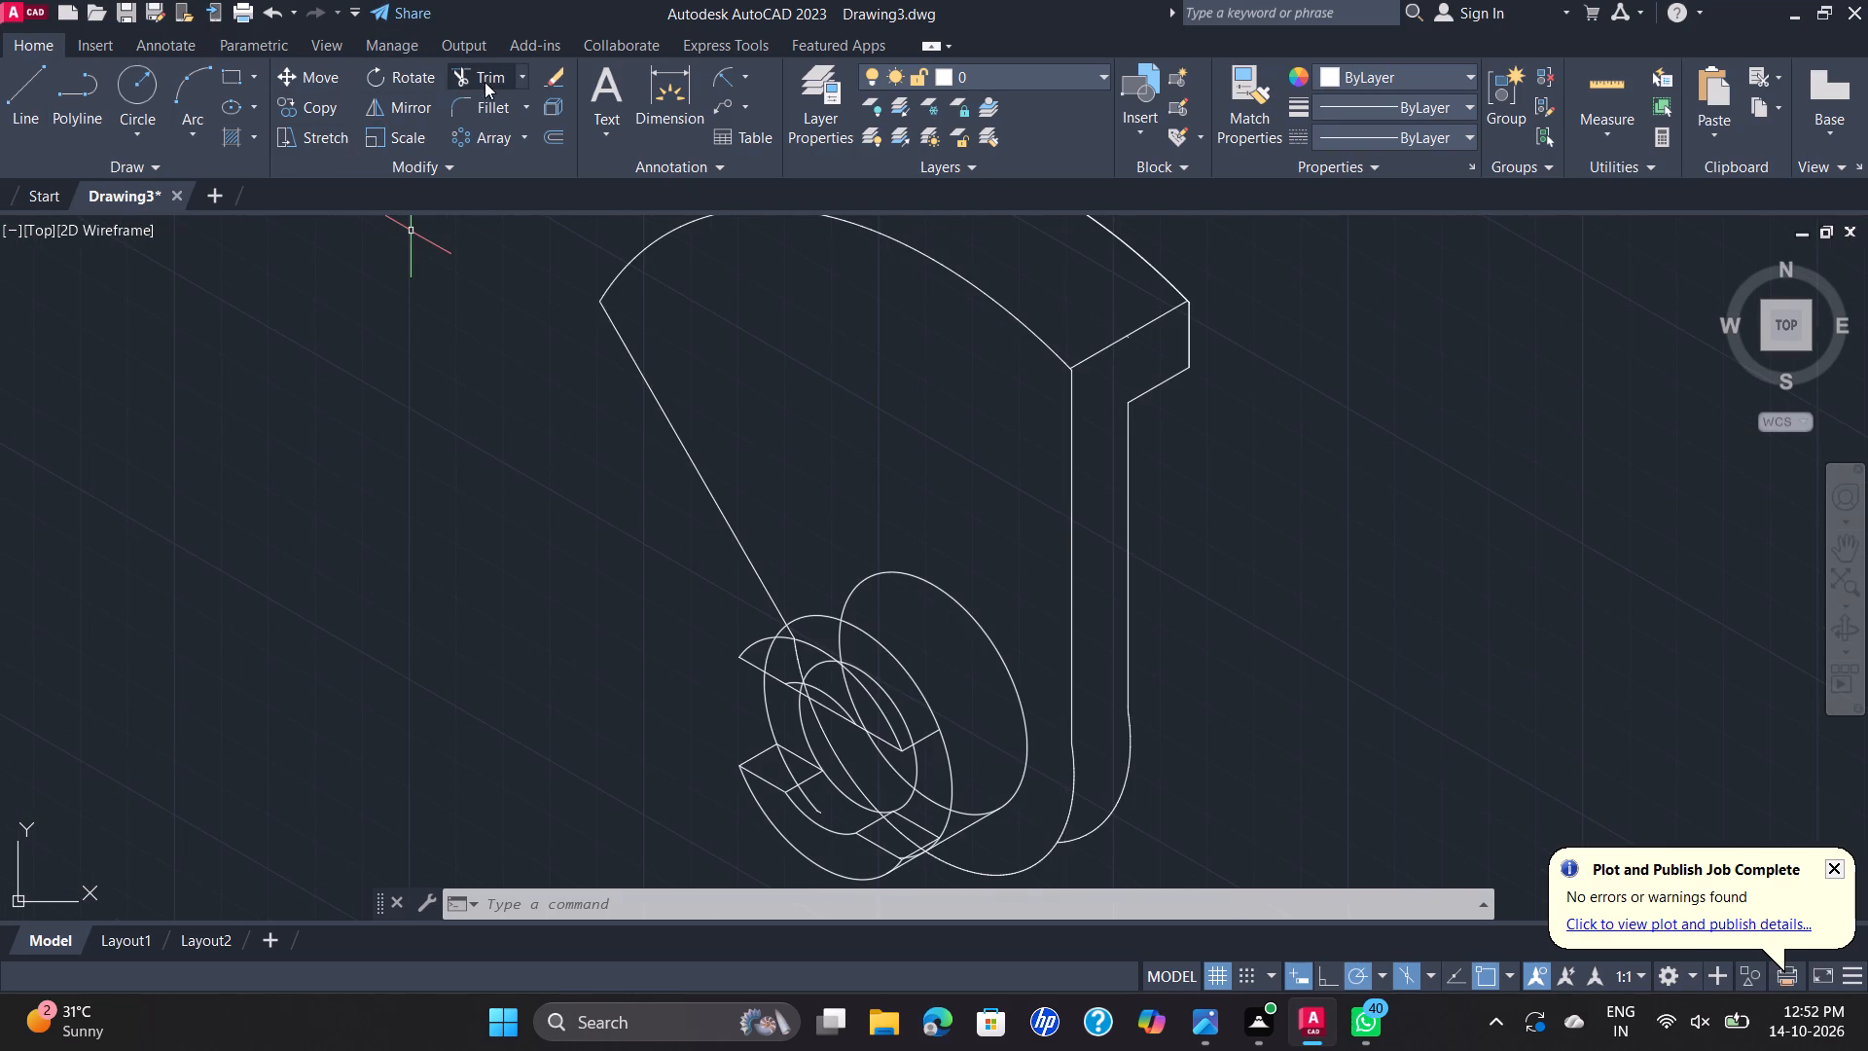
pyautogui.click(485, 82)
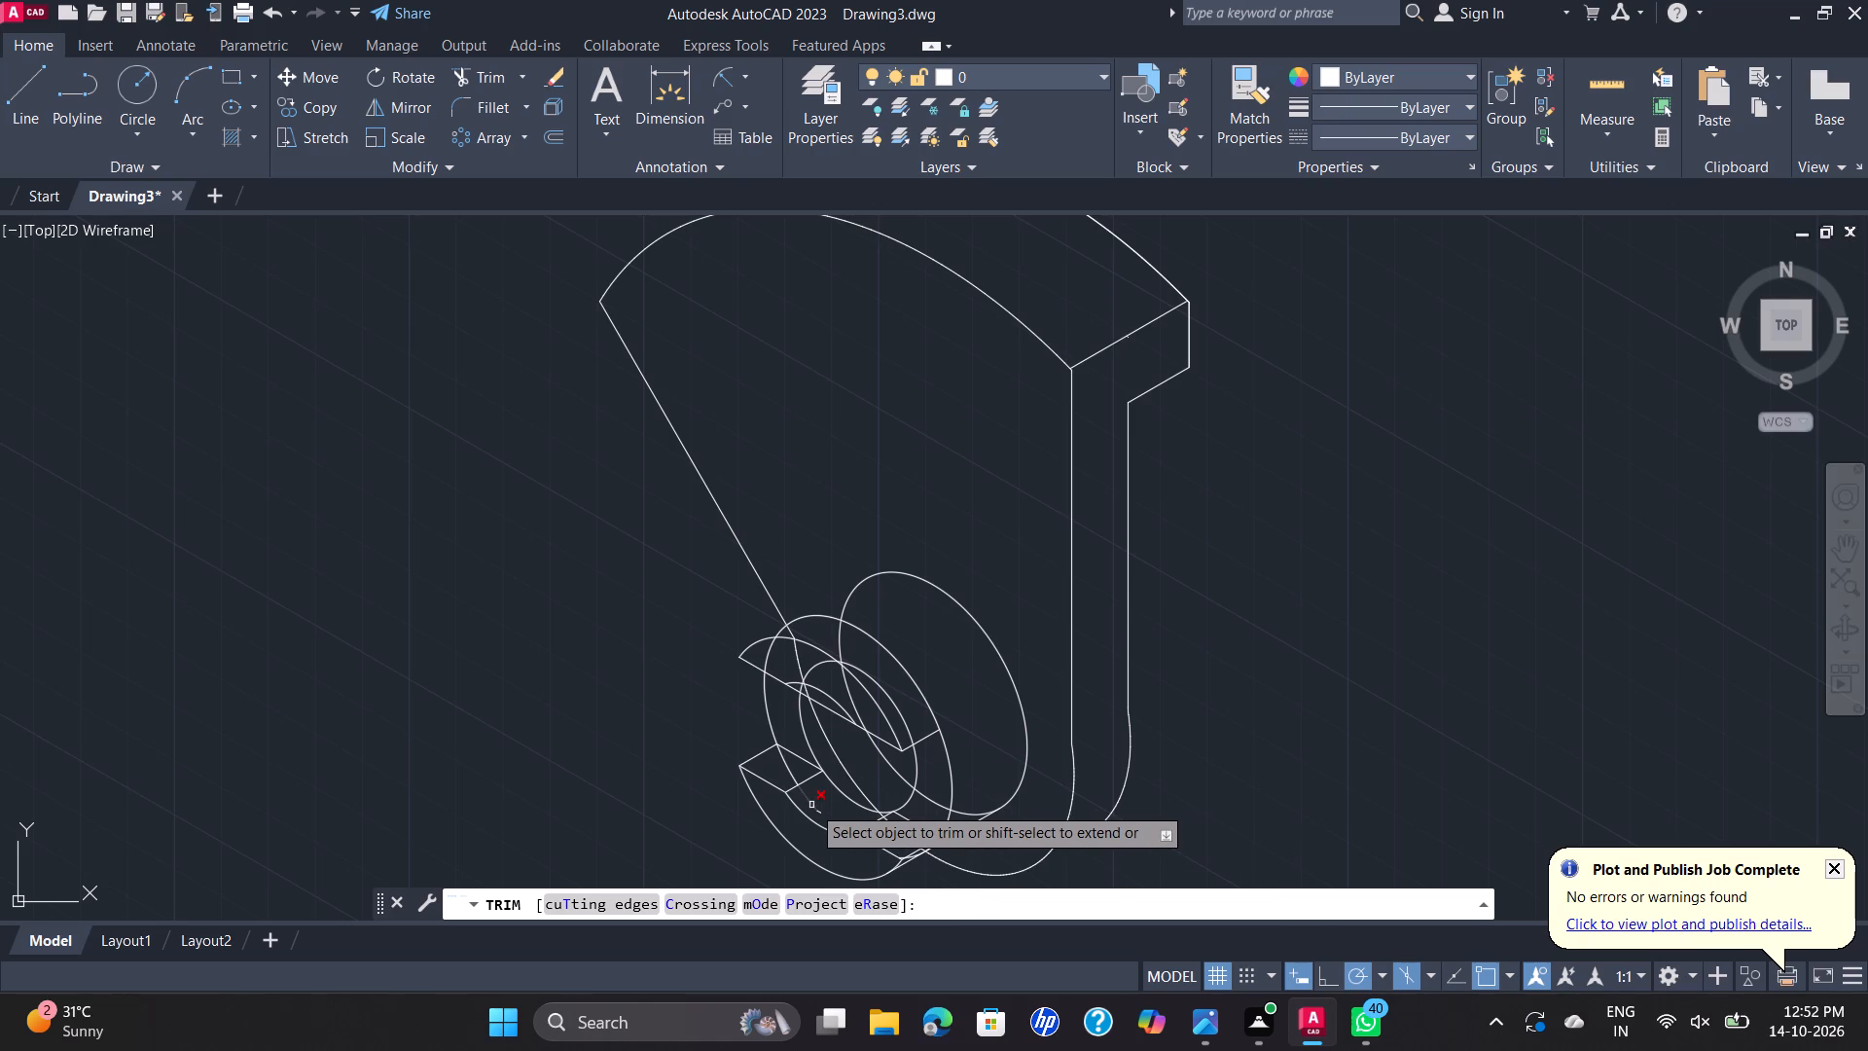
pyautogui.click(812, 807)
pyautogui.click(790, 769)
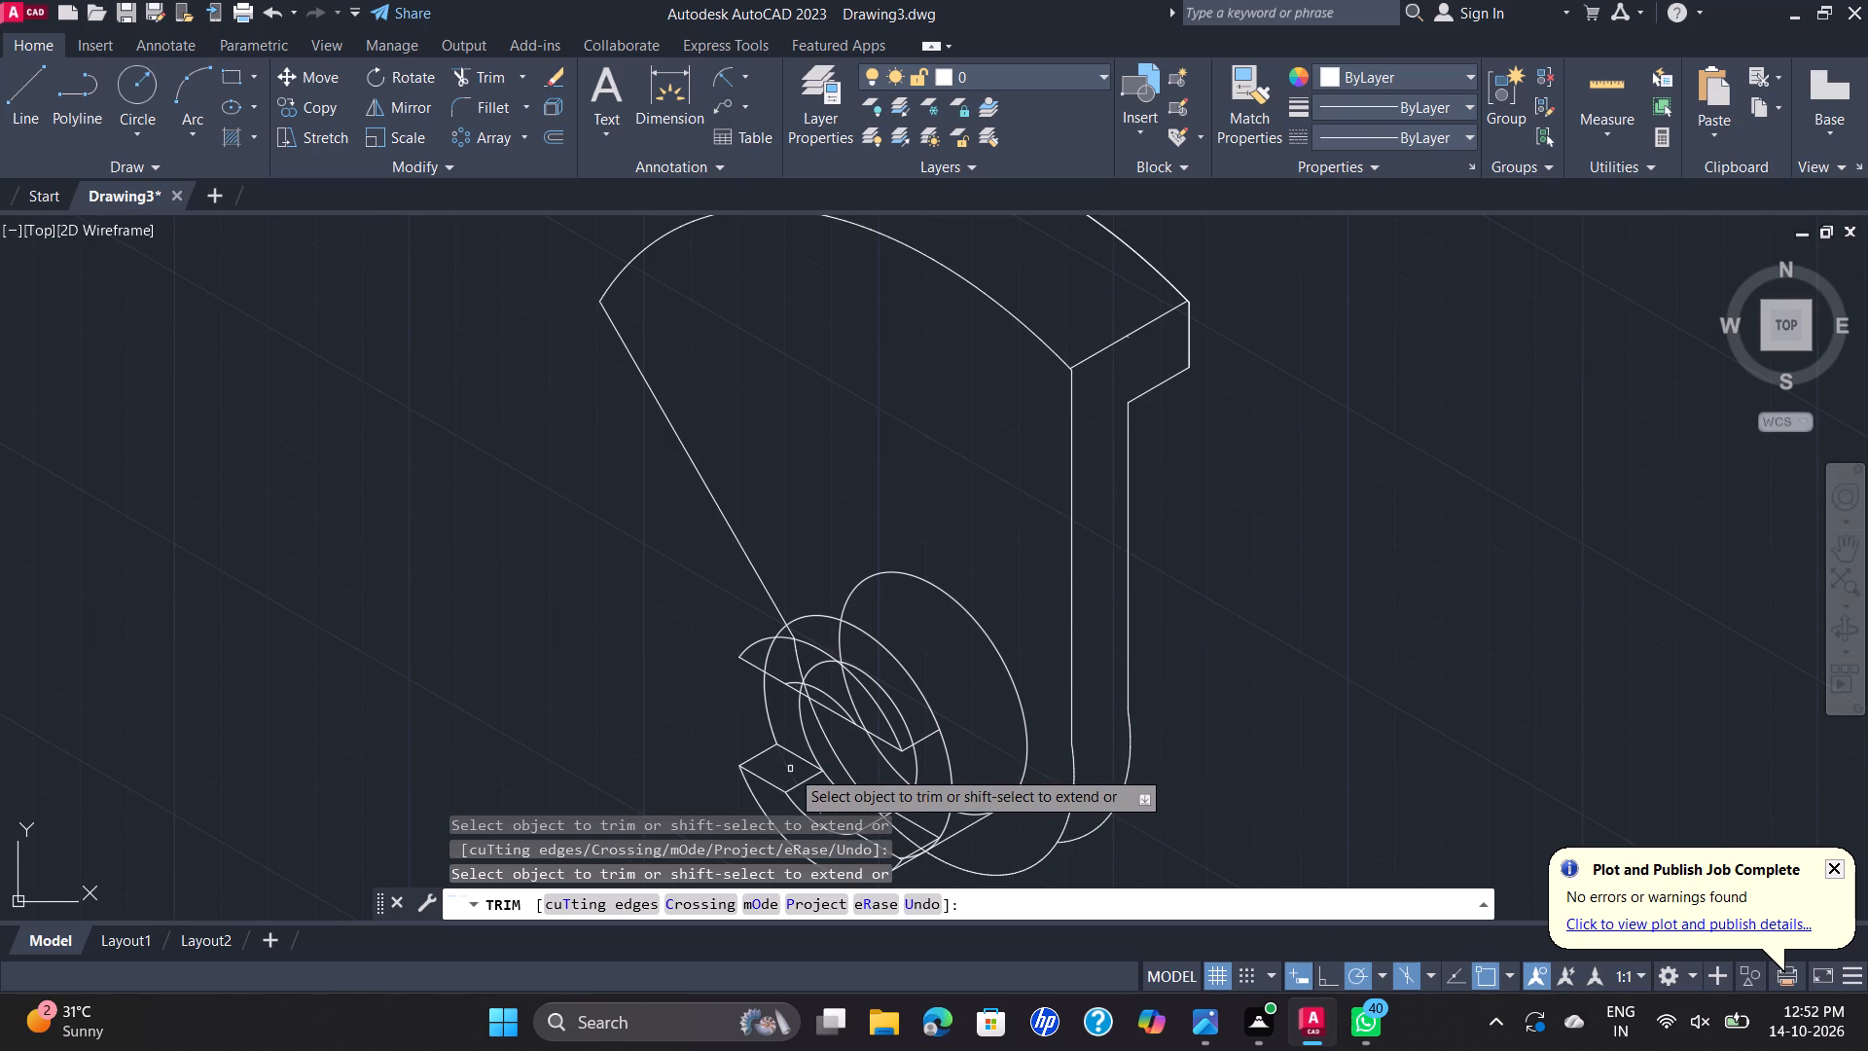
pyautogui.click(903, 841)
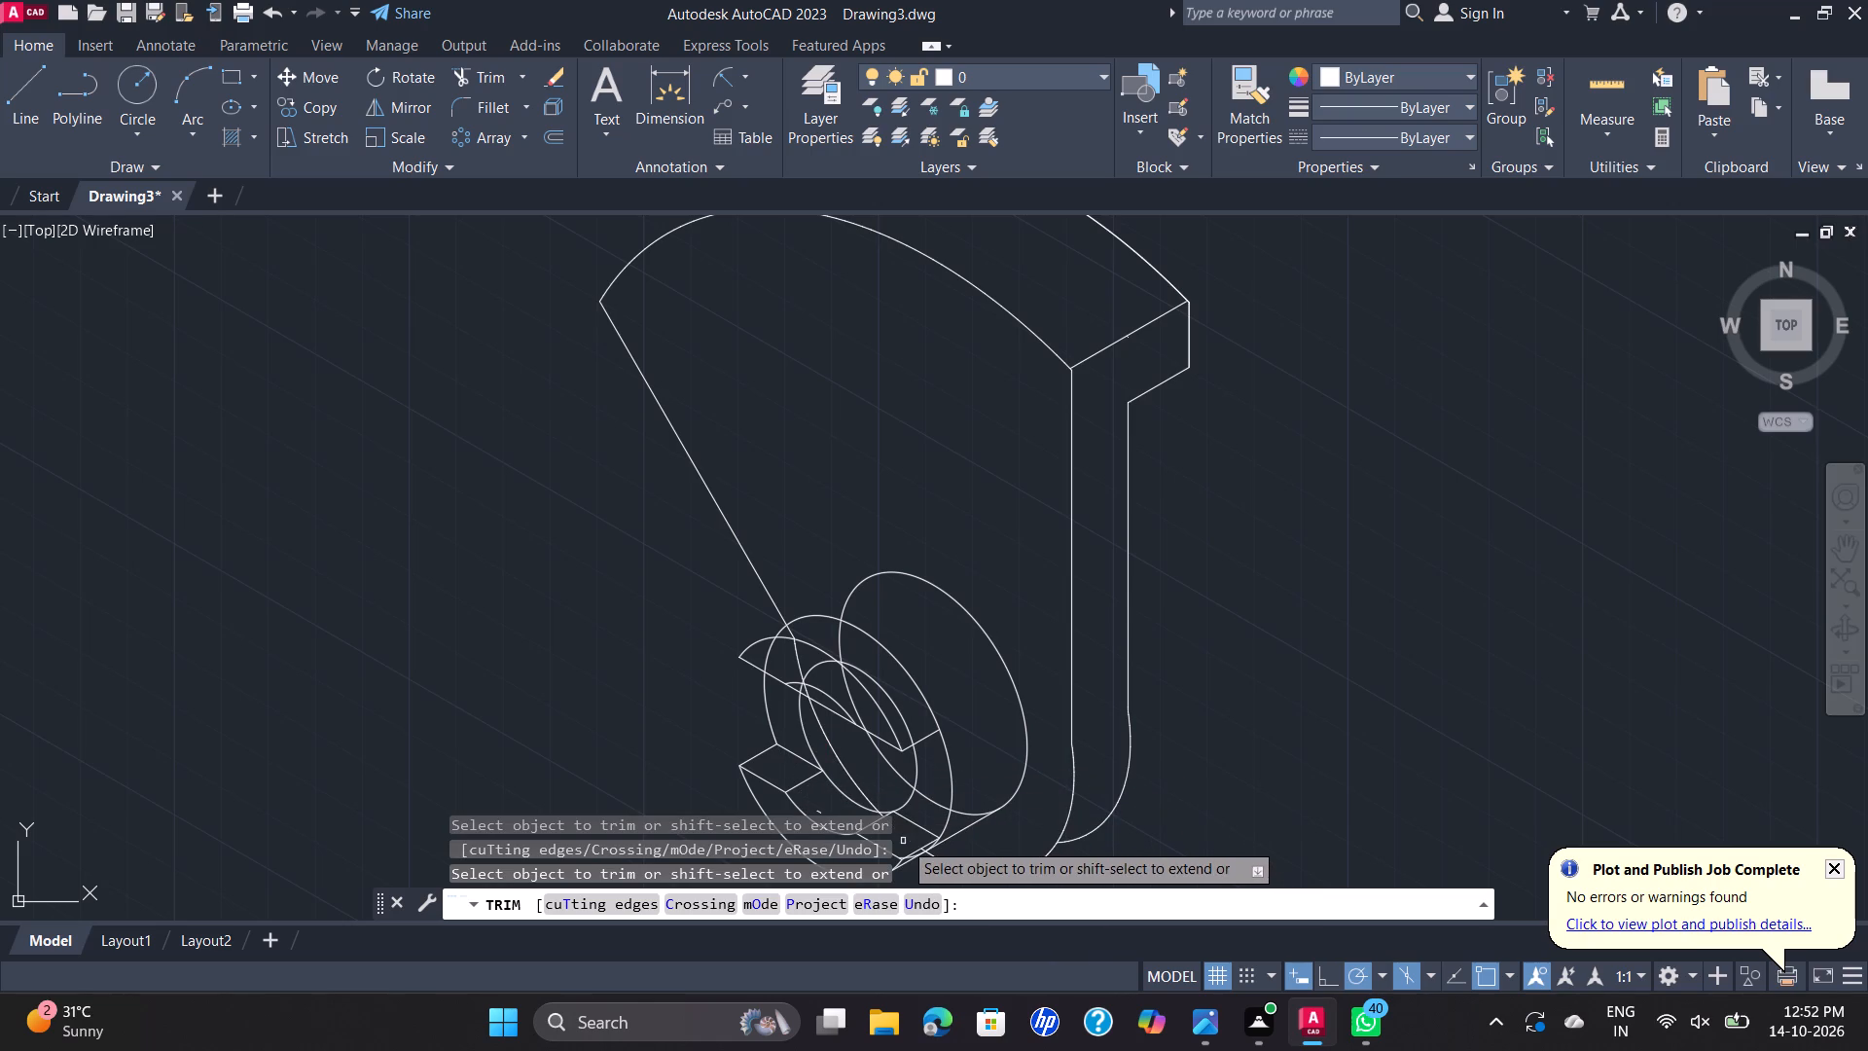
# Trim the rear outer ellipse's arc and the plate-edge stub around the outer receding edge of the boss's lower slot face.
pyautogui.scroll(4, 927, 853)
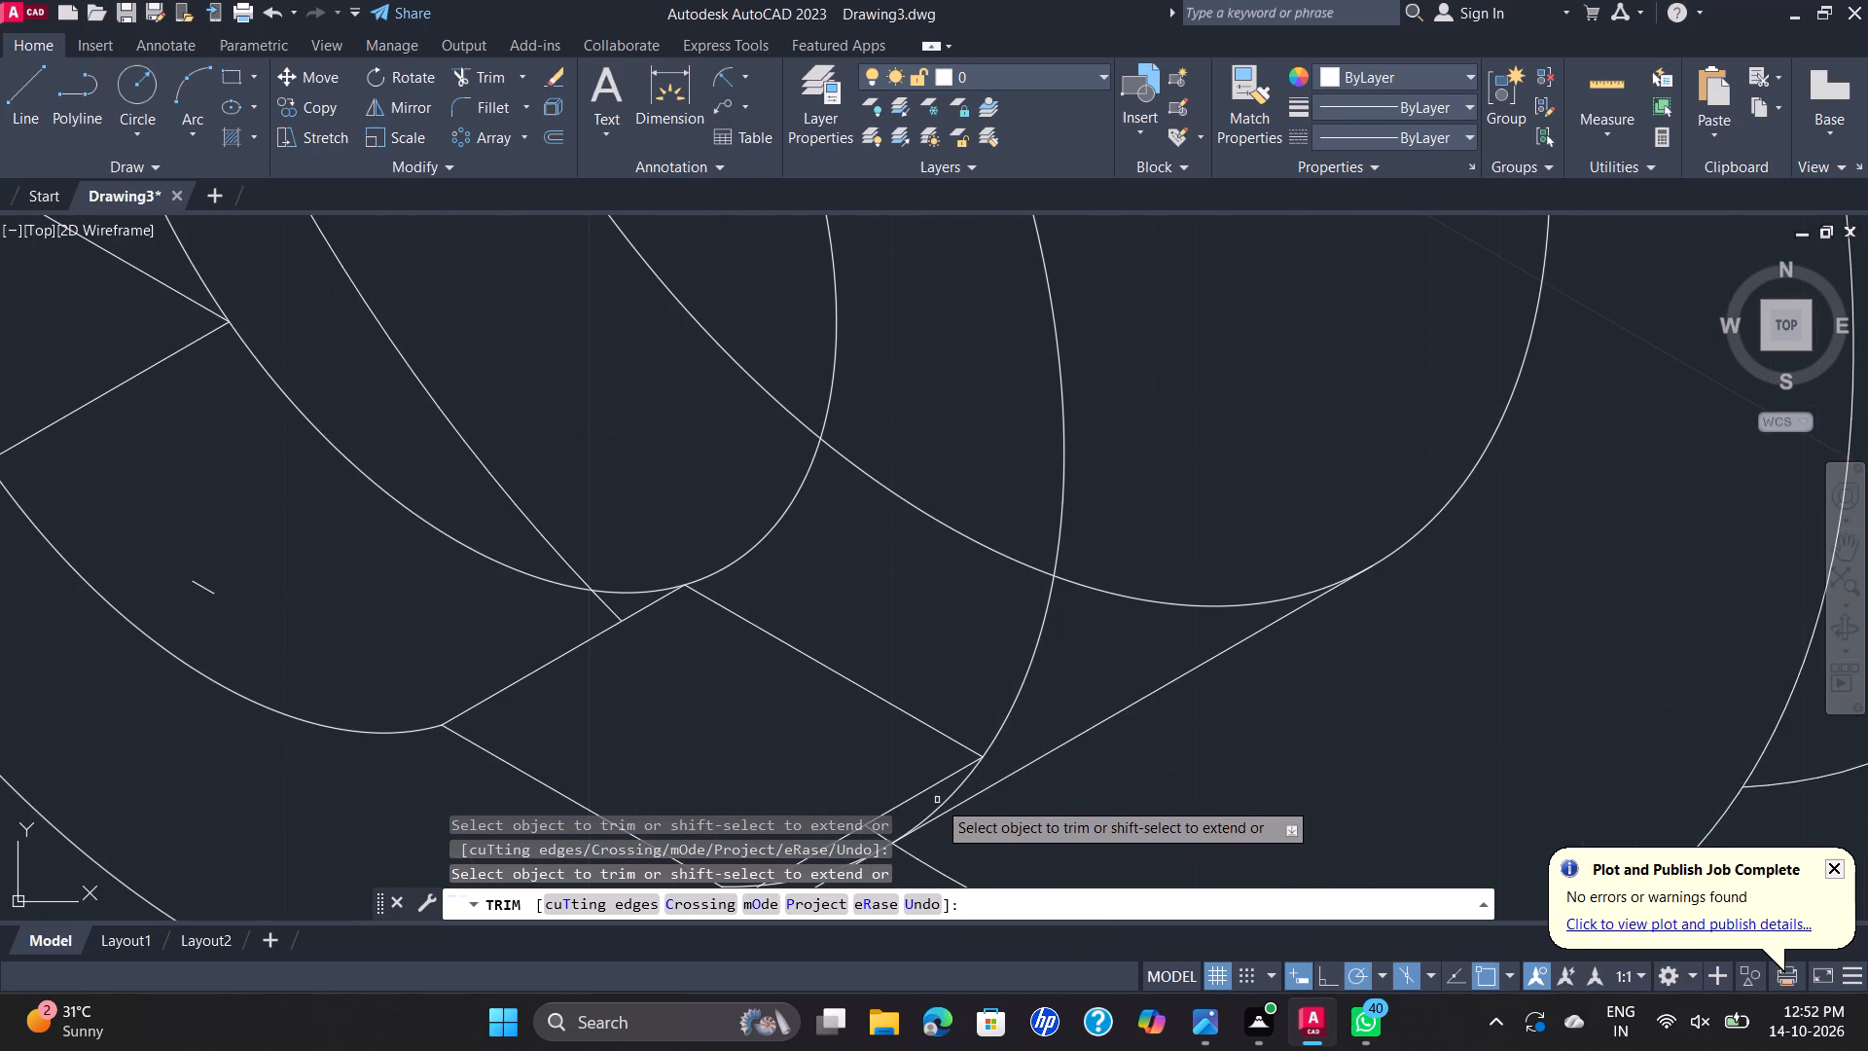
pyautogui.click(945, 799)
pyautogui.scroll(-1, 944, 799)
pyautogui.moveTo(942, 797); pyautogui.dragTo(1029, 680, button='middle')
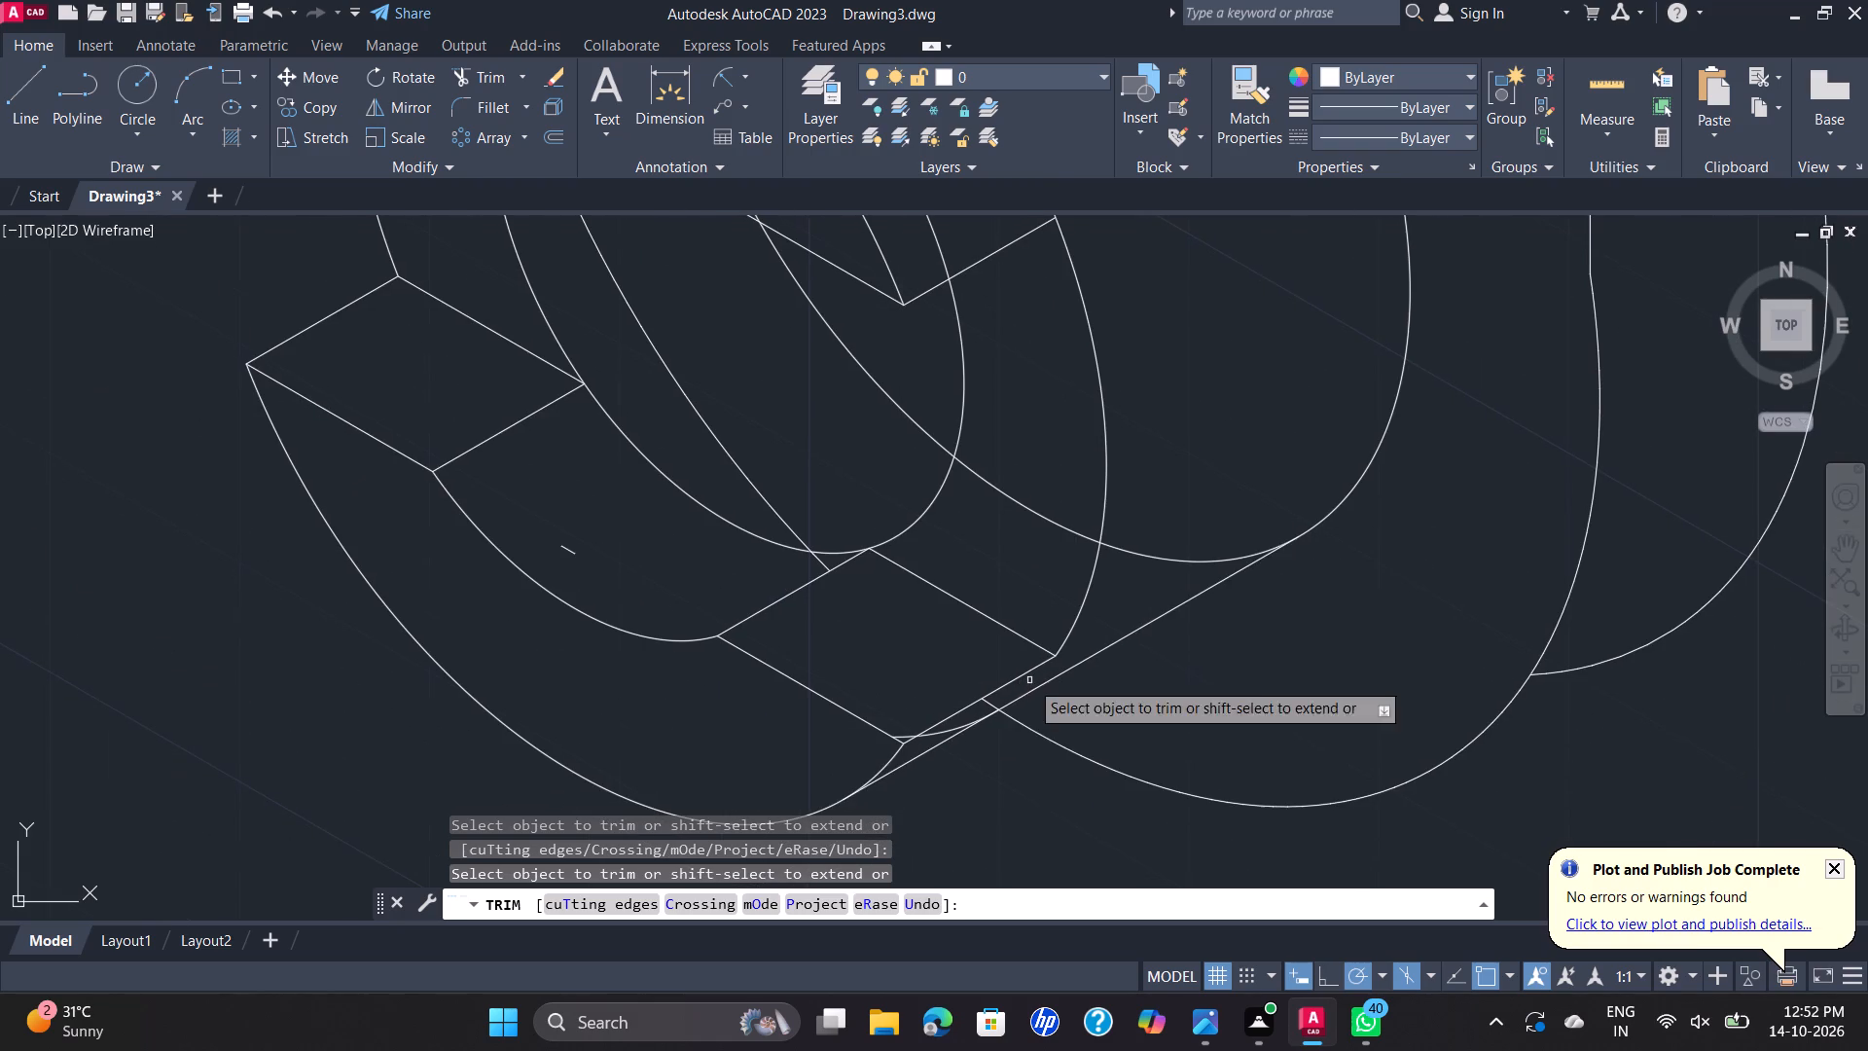
pyautogui.click(991, 707)
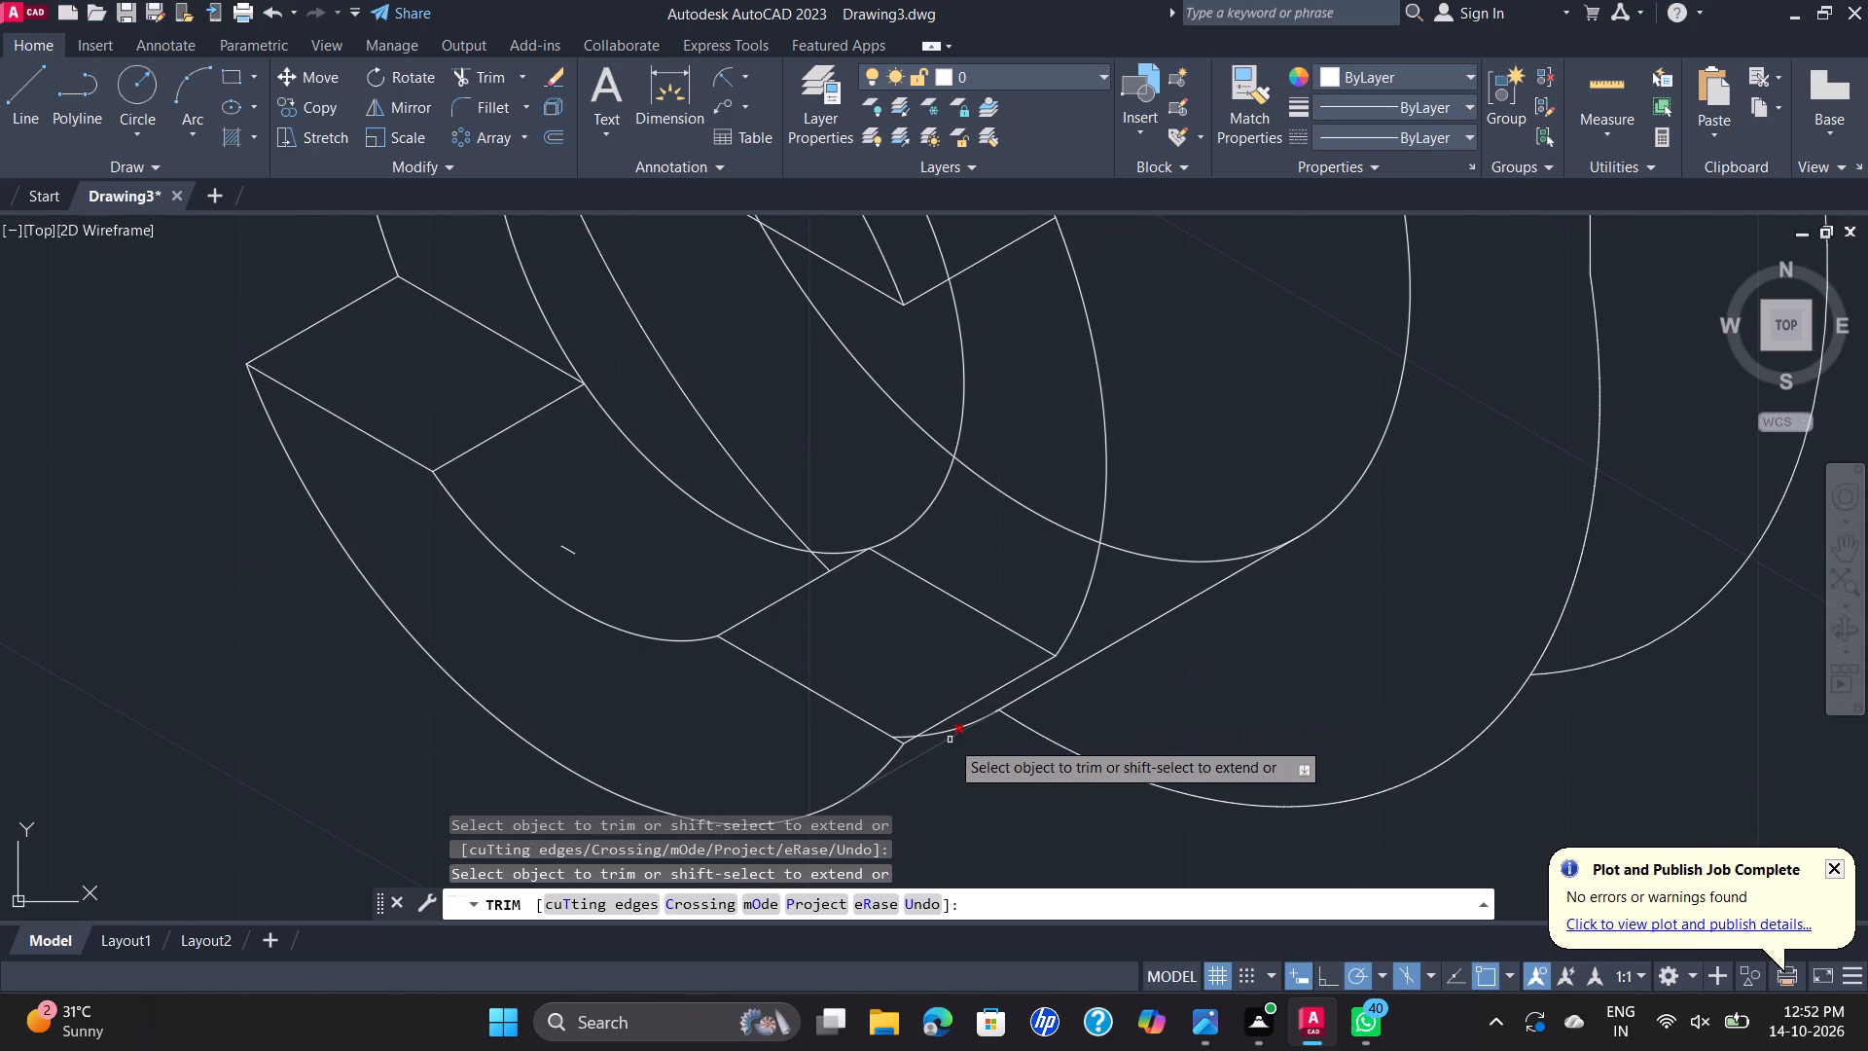
pyautogui.click(946, 734)
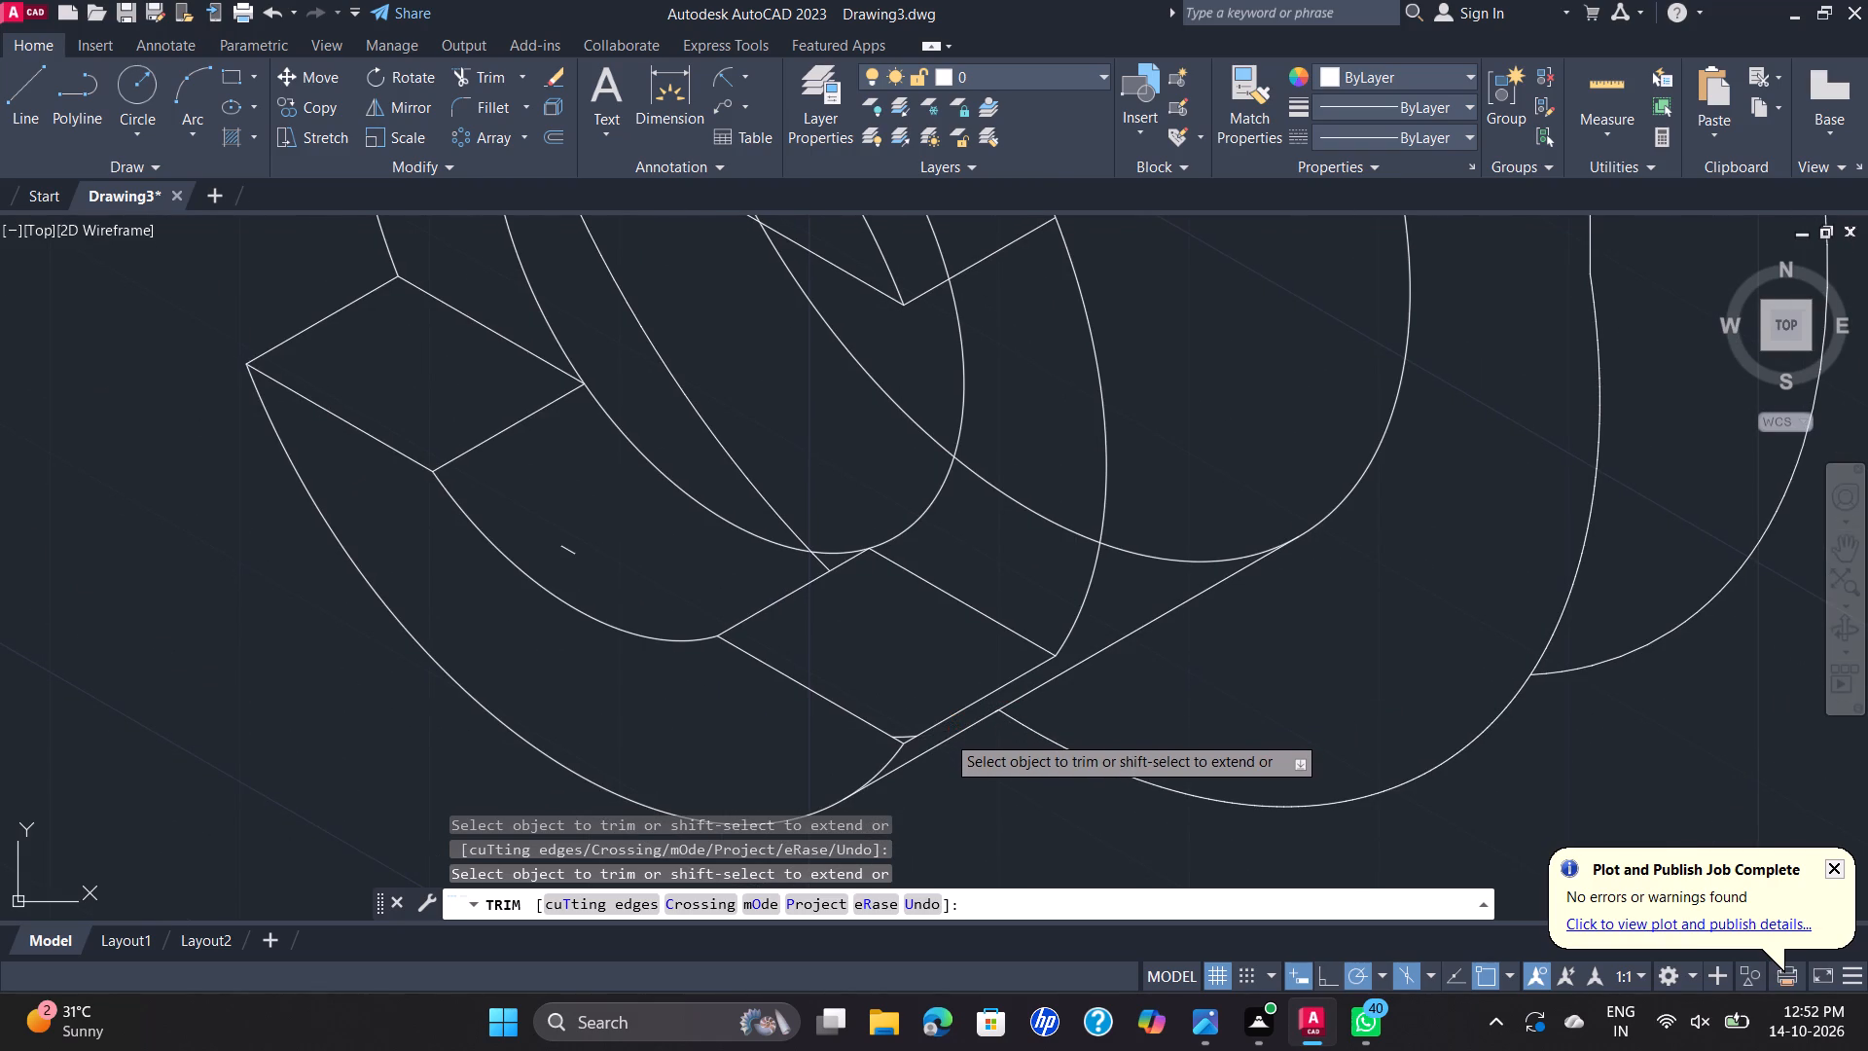
pyautogui.scroll(4, 916, 734)
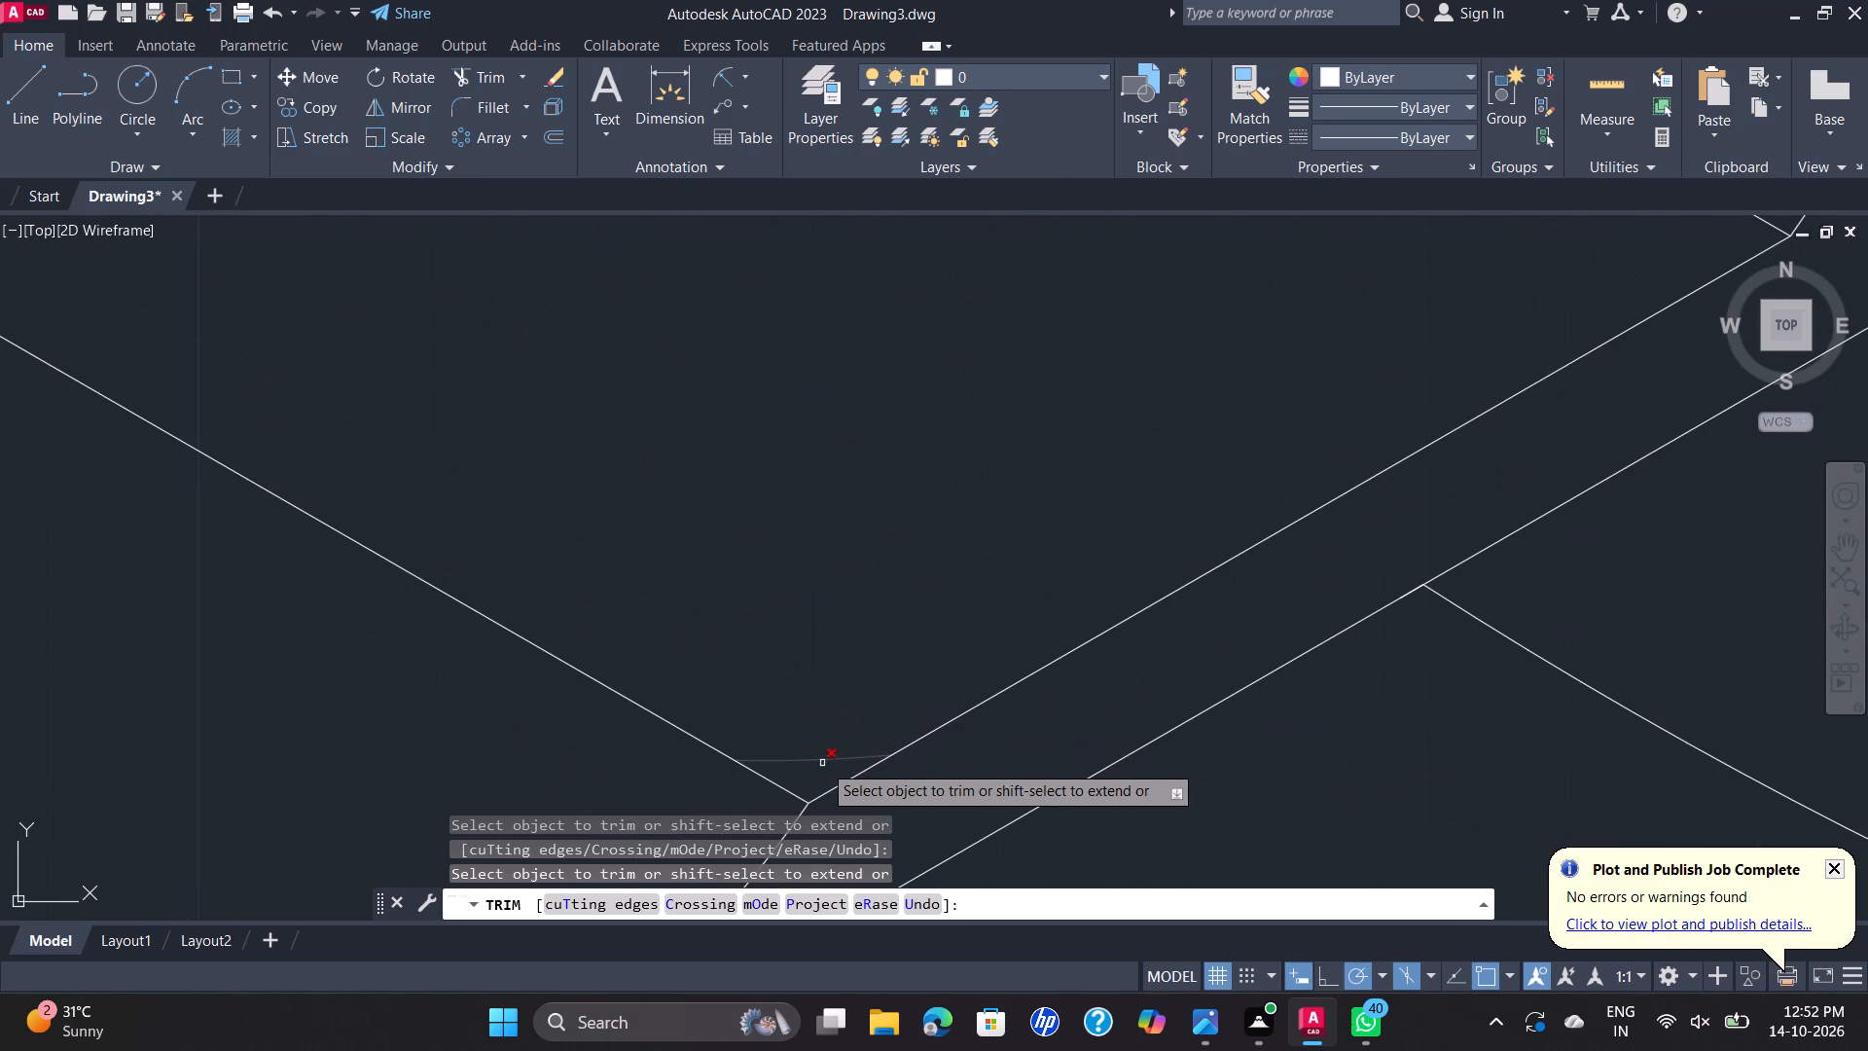
pyautogui.click(823, 763)
# Trim the rear inner ellipse's arc on the plate side and across the upper front face, including its leftover stubs.
pyautogui.scroll(-4, 825, 748)
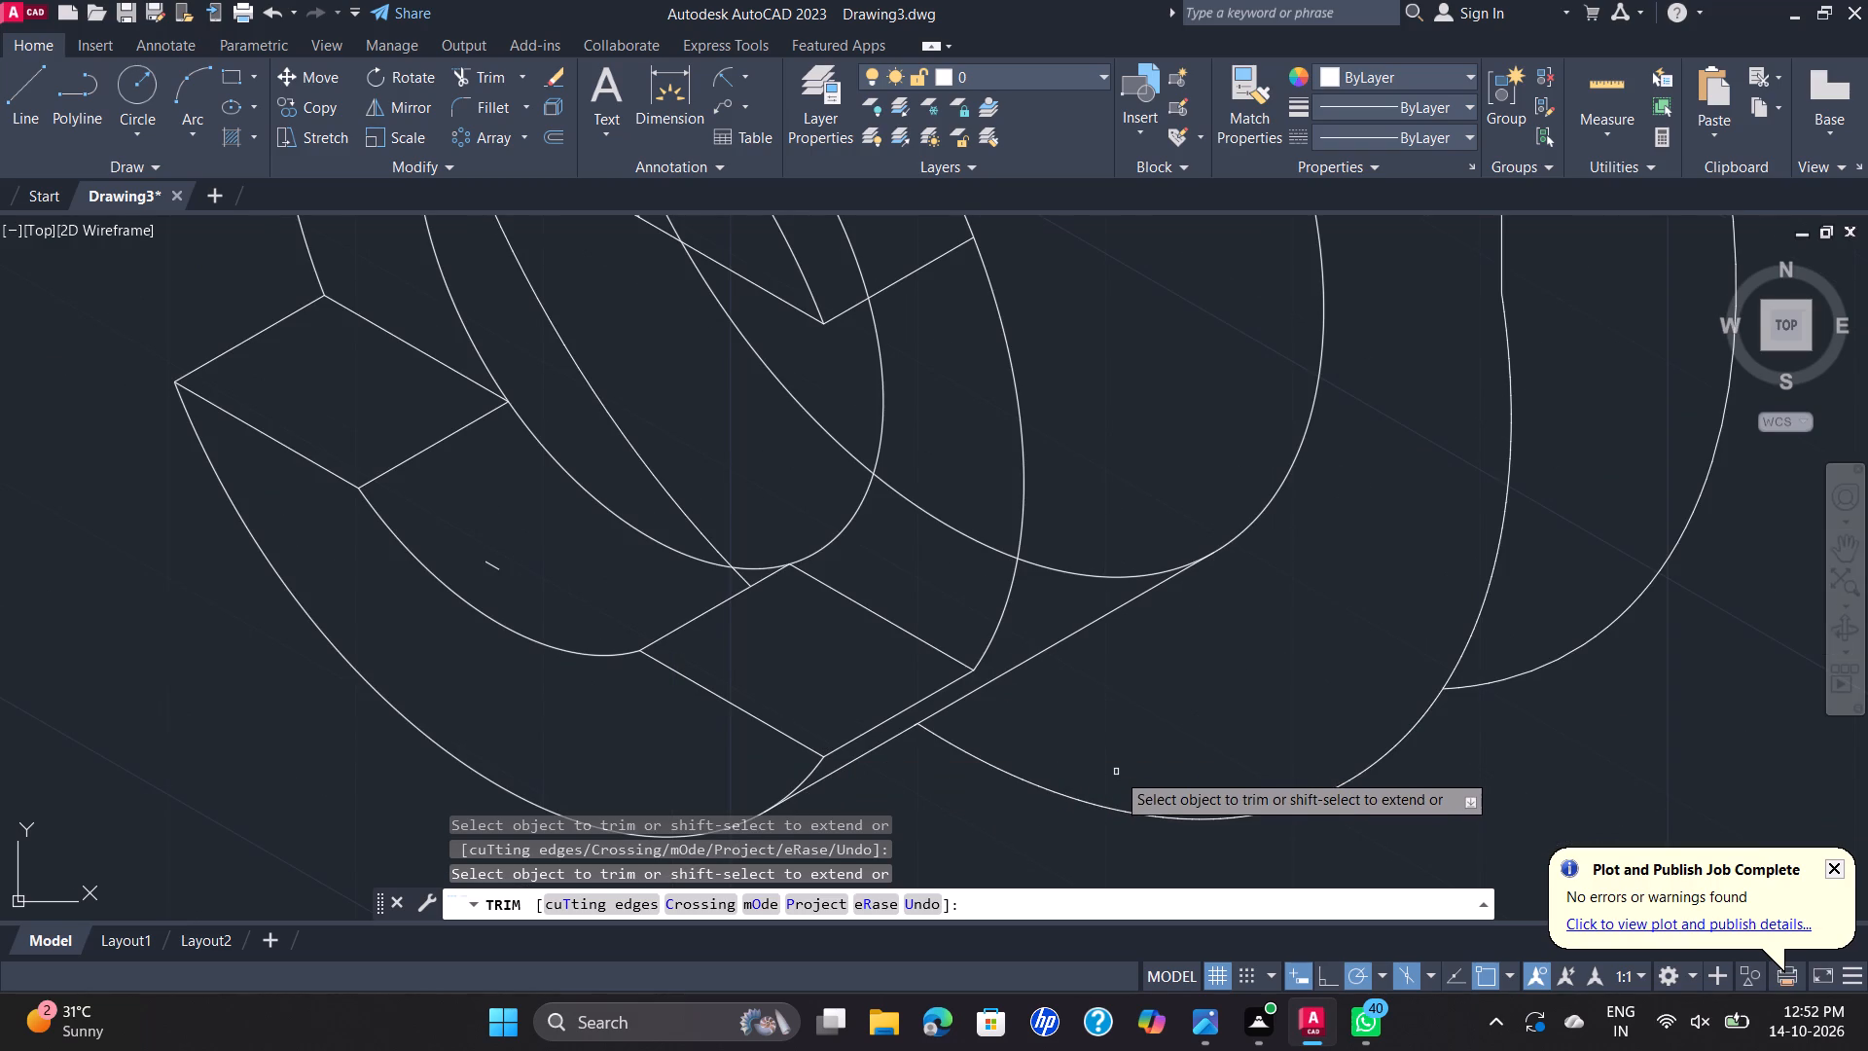
pyautogui.scroll(-2, 1132, 794)
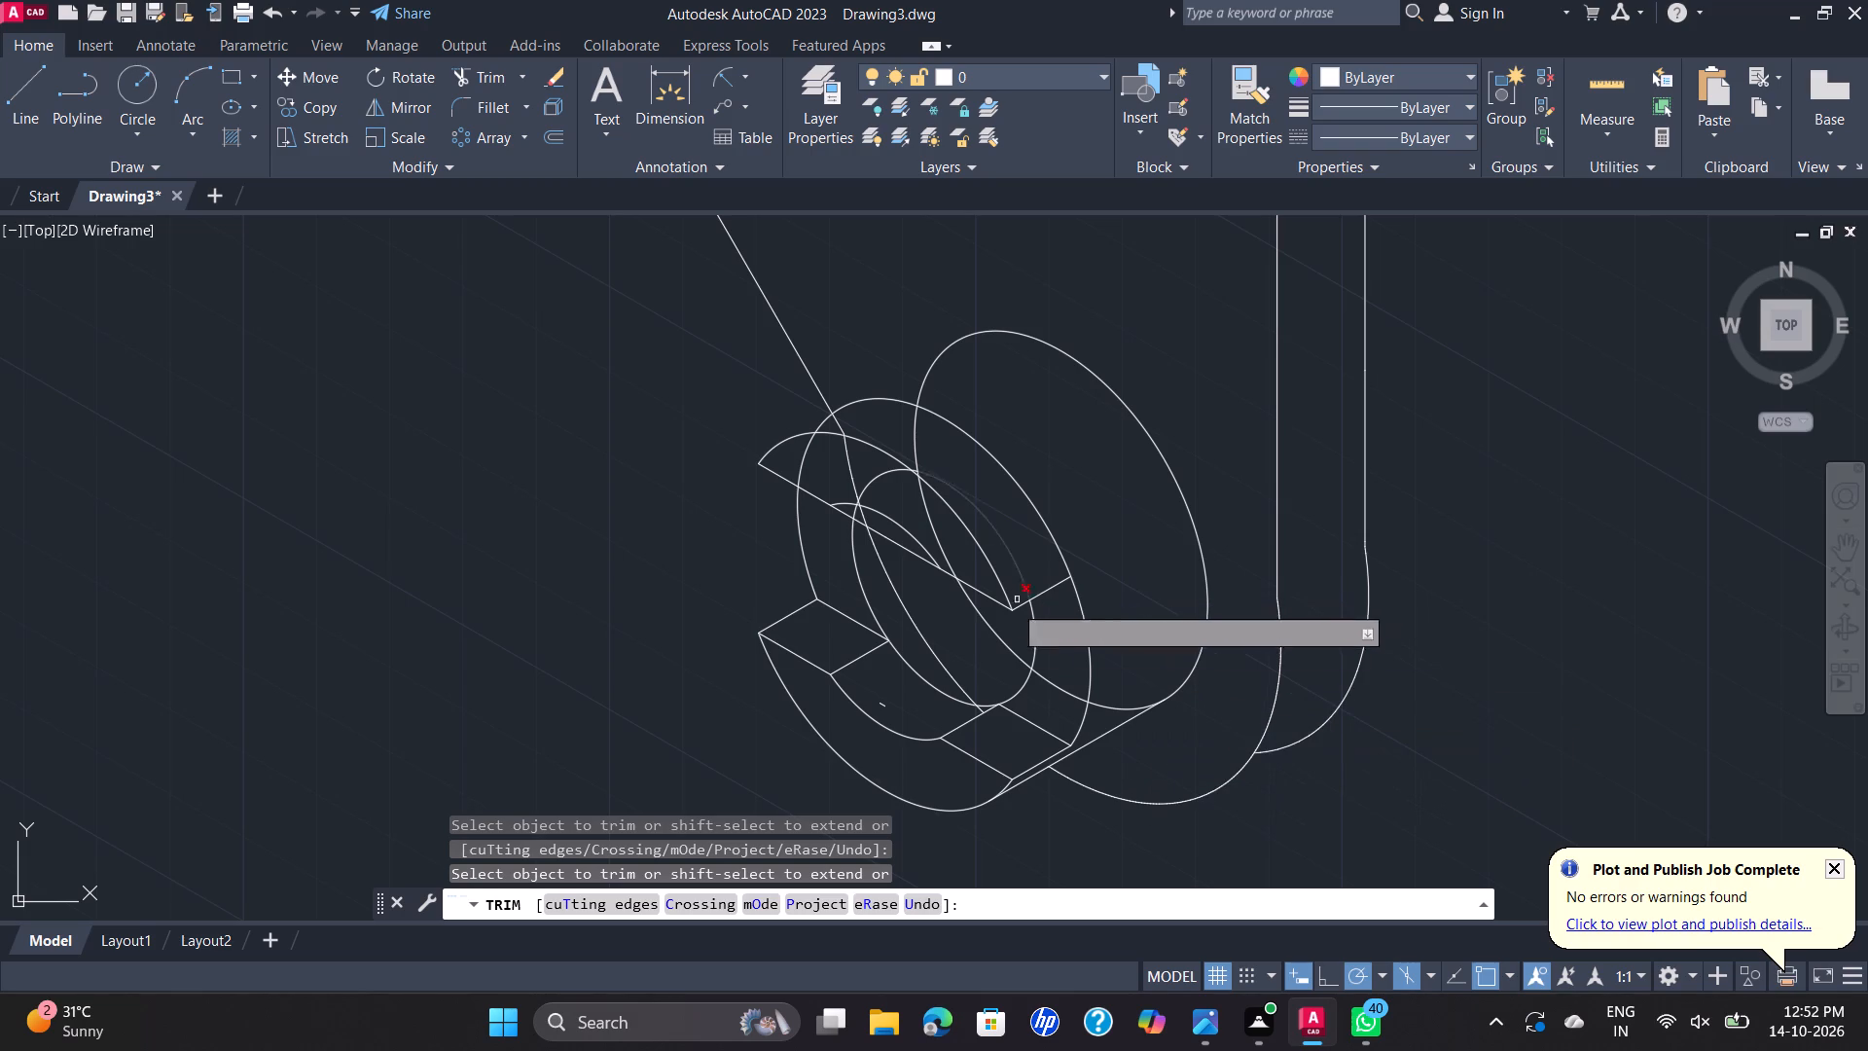
pyautogui.click(1020, 692)
pyautogui.click(1032, 656)
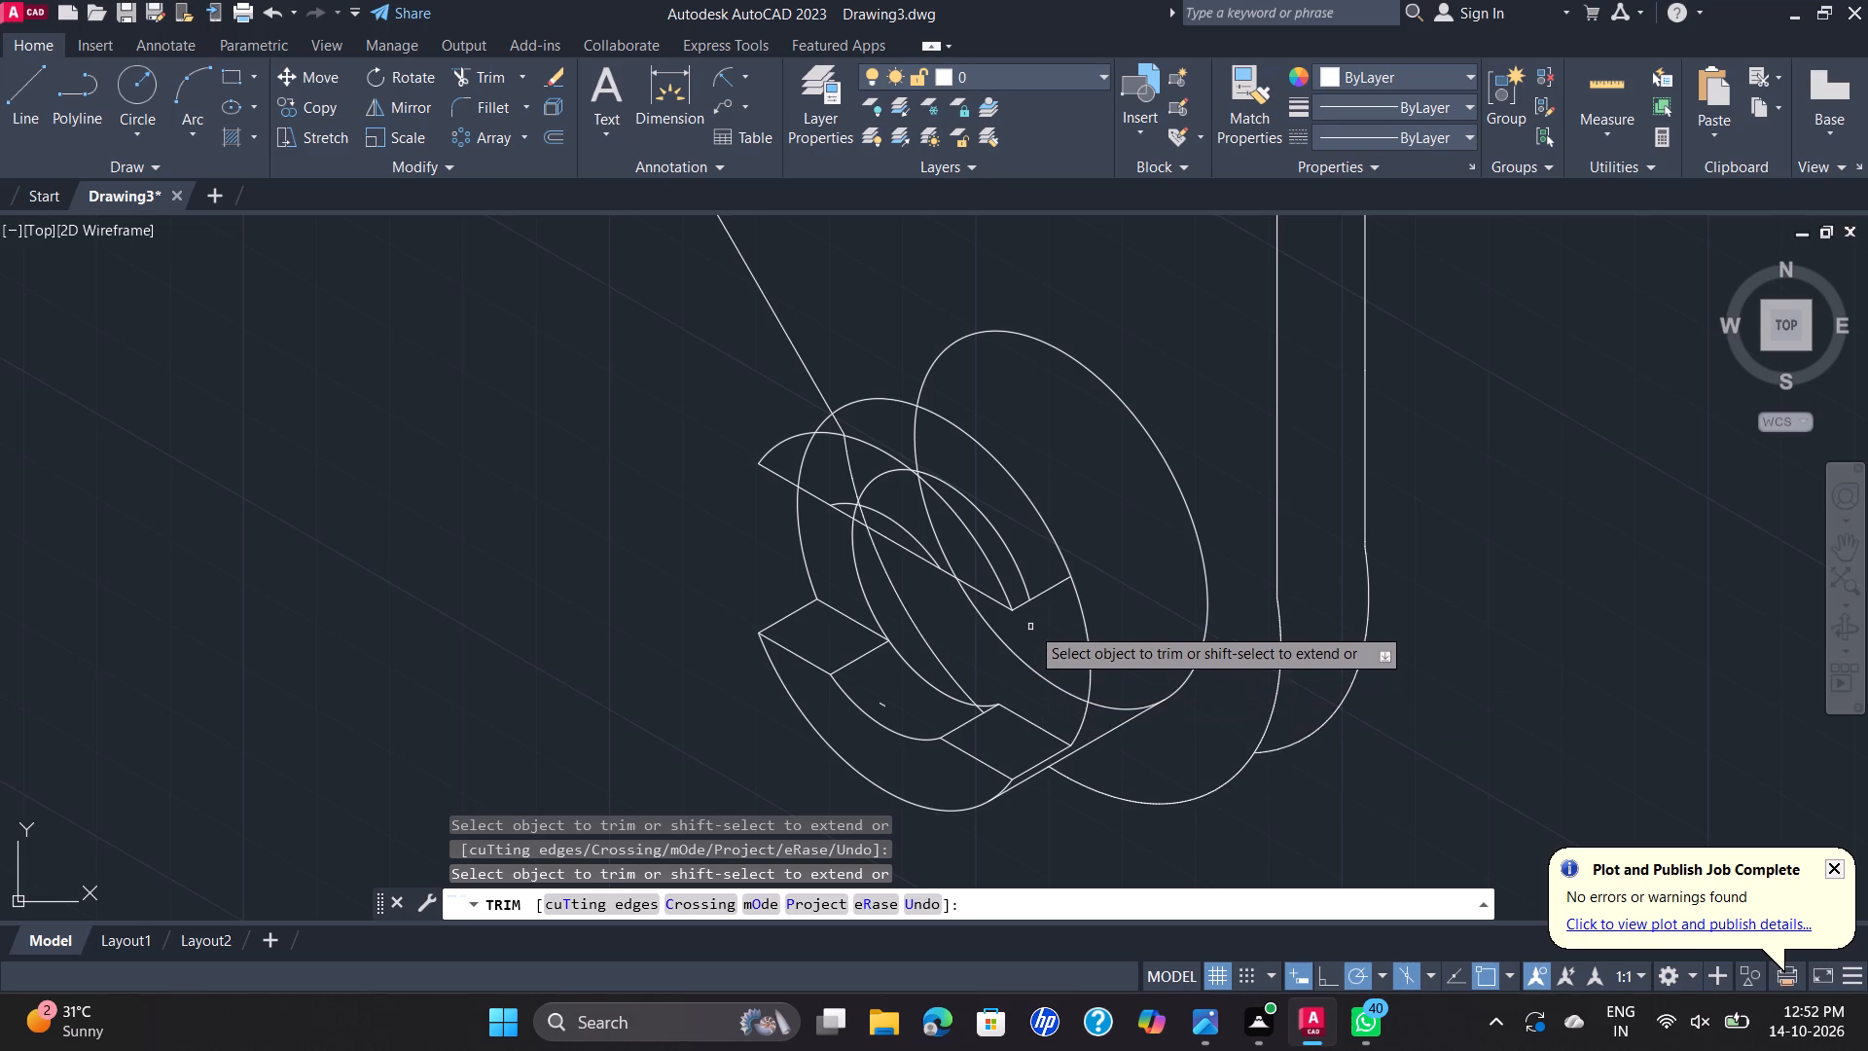
pyautogui.click(1019, 566)
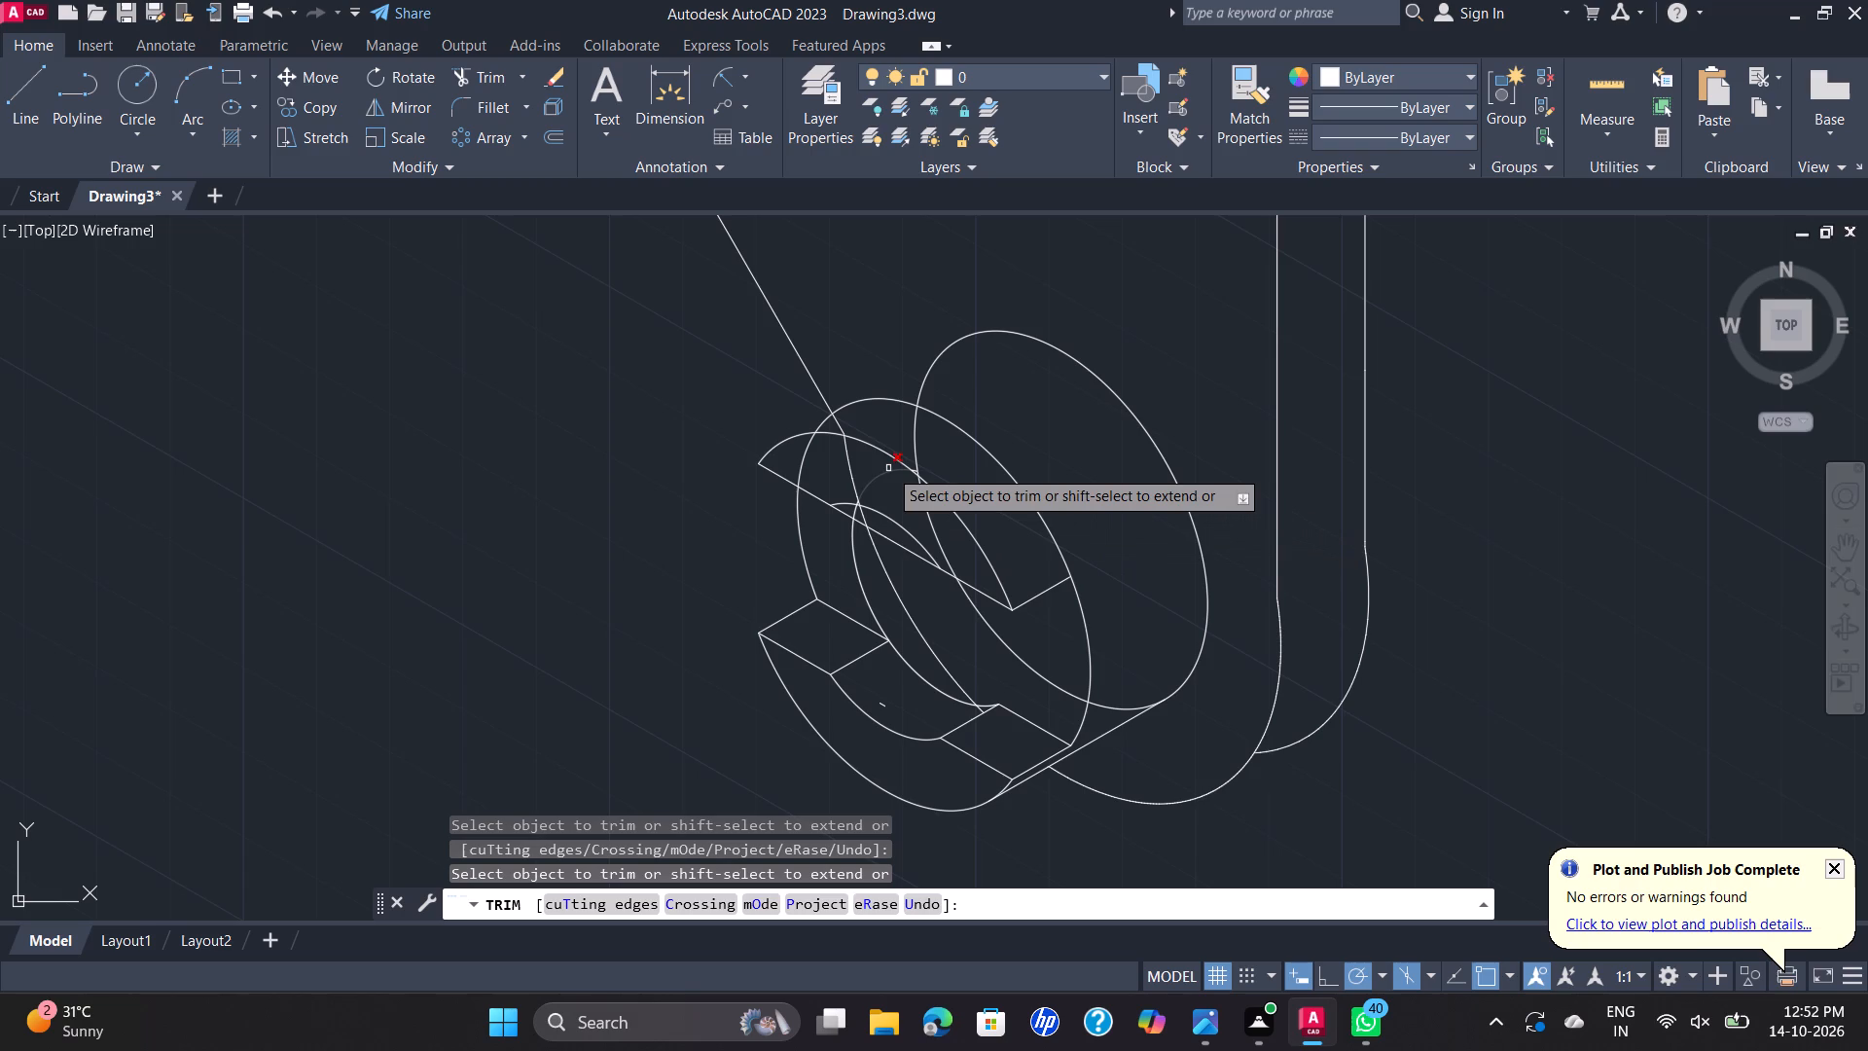
pyautogui.click(895, 468)
pyautogui.scroll(5, 907, 468)
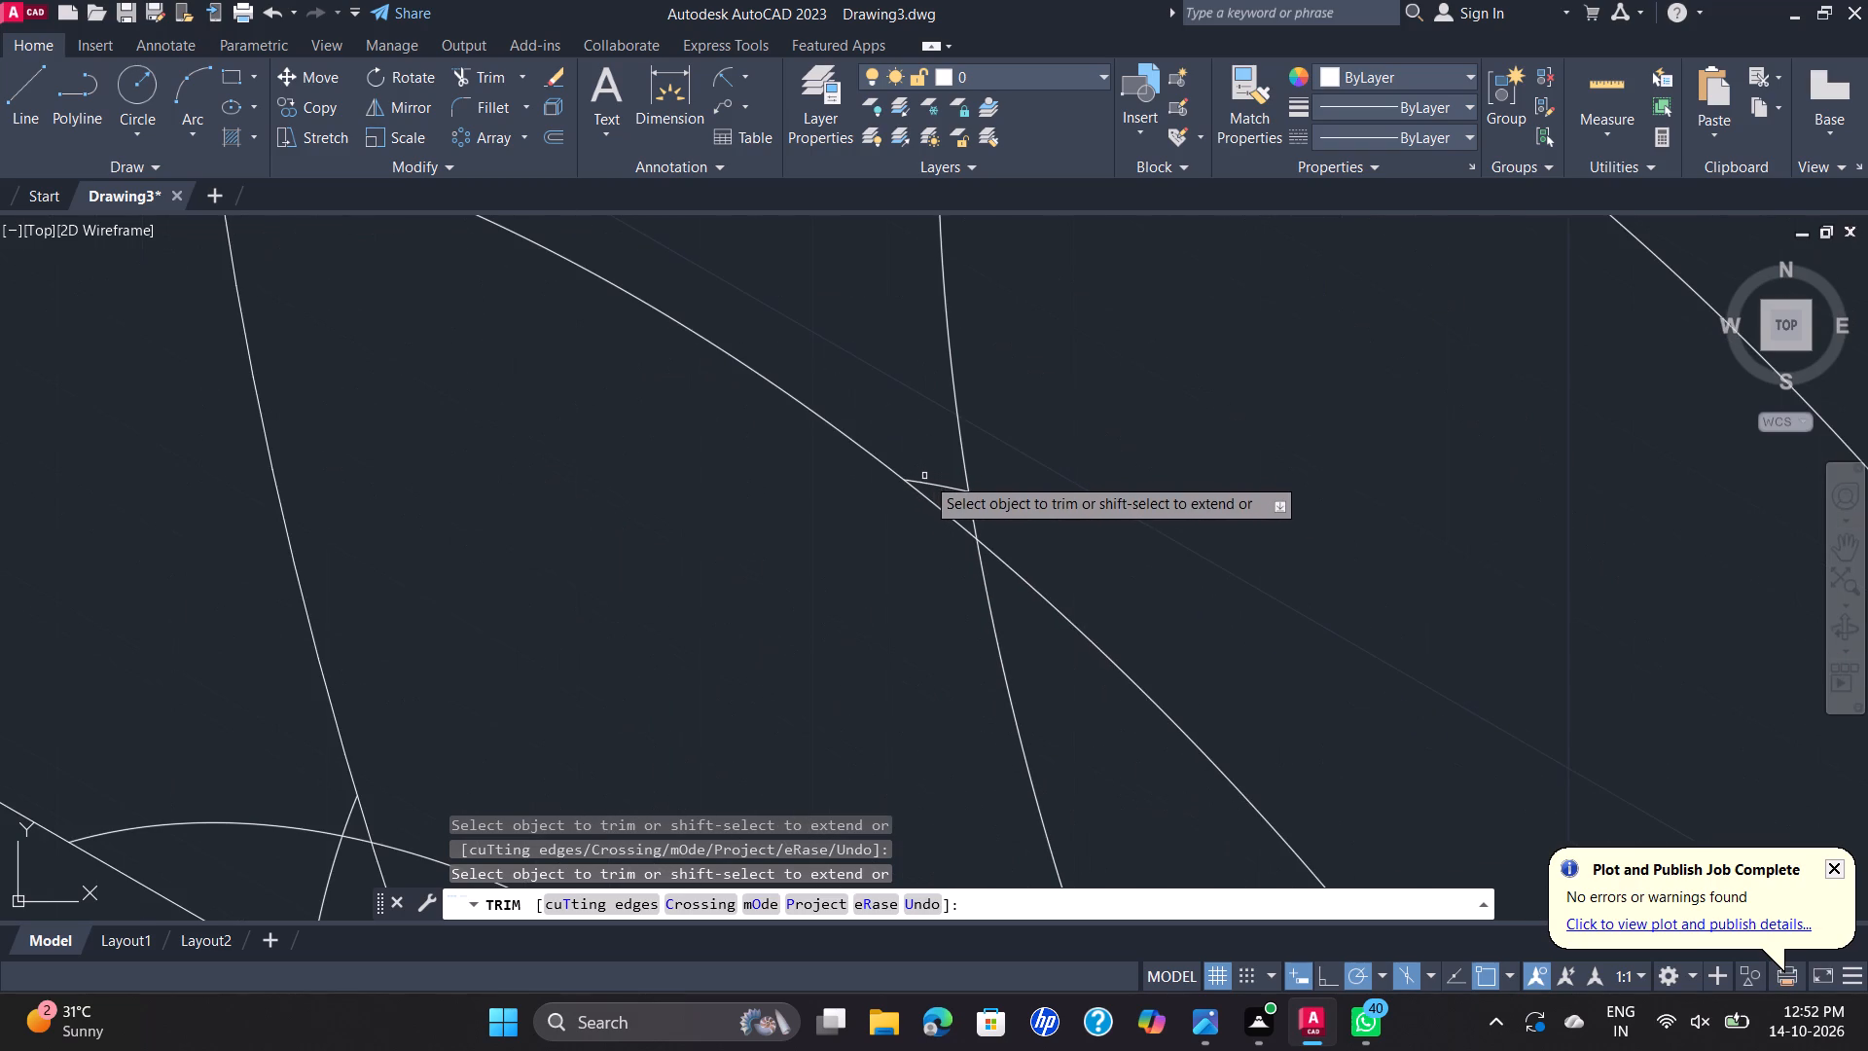
pyautogui.click(948, 488)
pyautogui.scroll(-3, 947, 482)
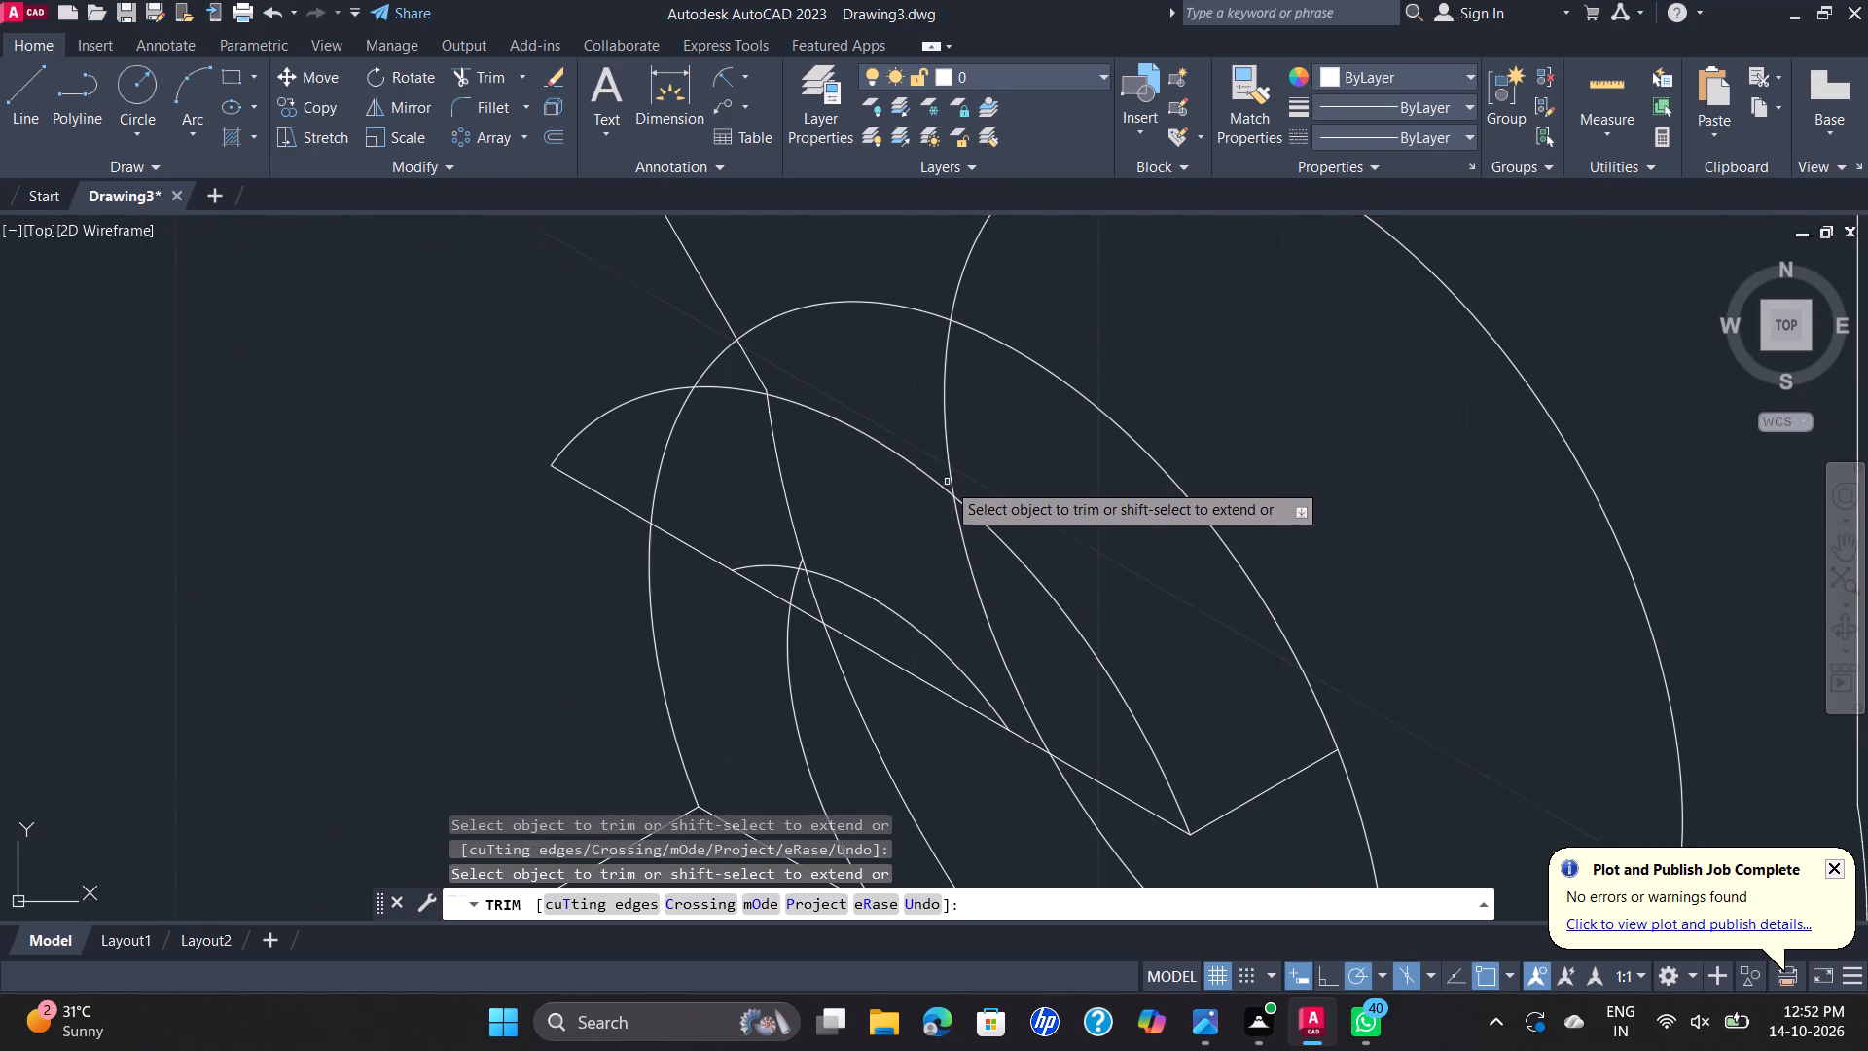
pyautogui.scroll(4, 787, 547)
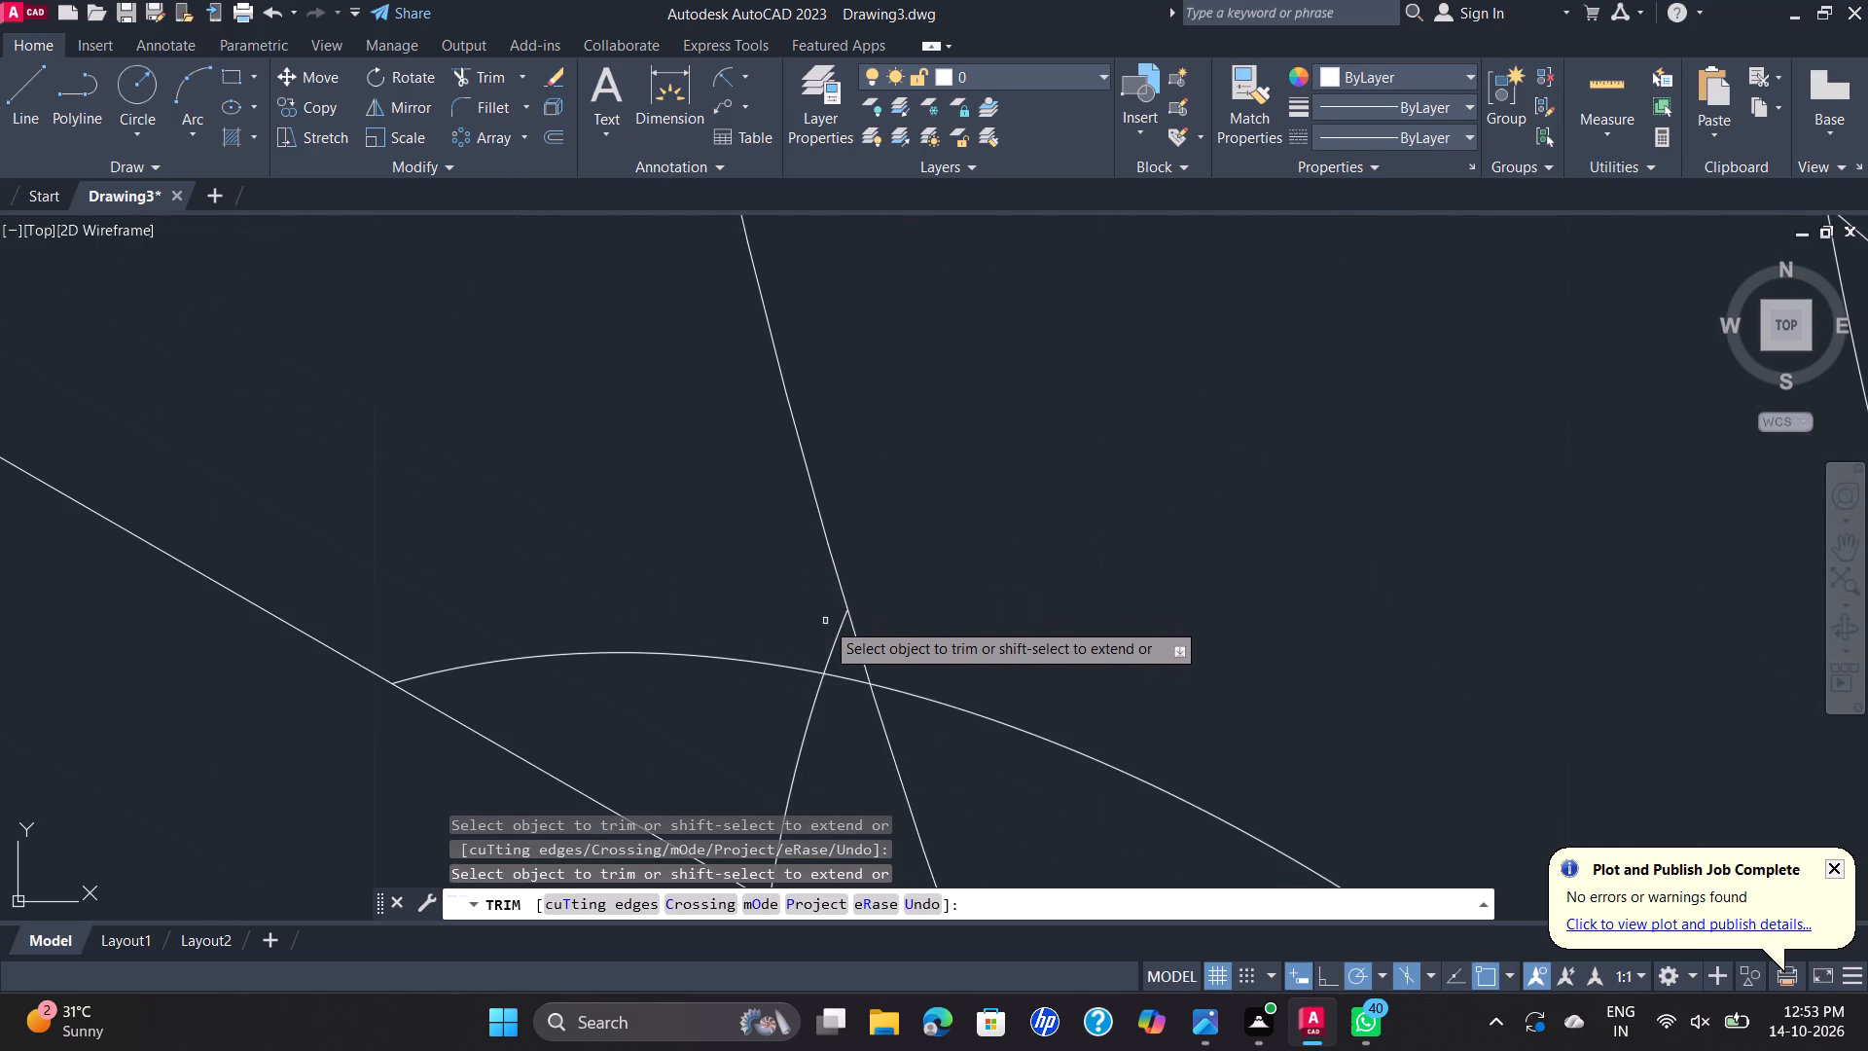
pyautogui.click(840, 635)
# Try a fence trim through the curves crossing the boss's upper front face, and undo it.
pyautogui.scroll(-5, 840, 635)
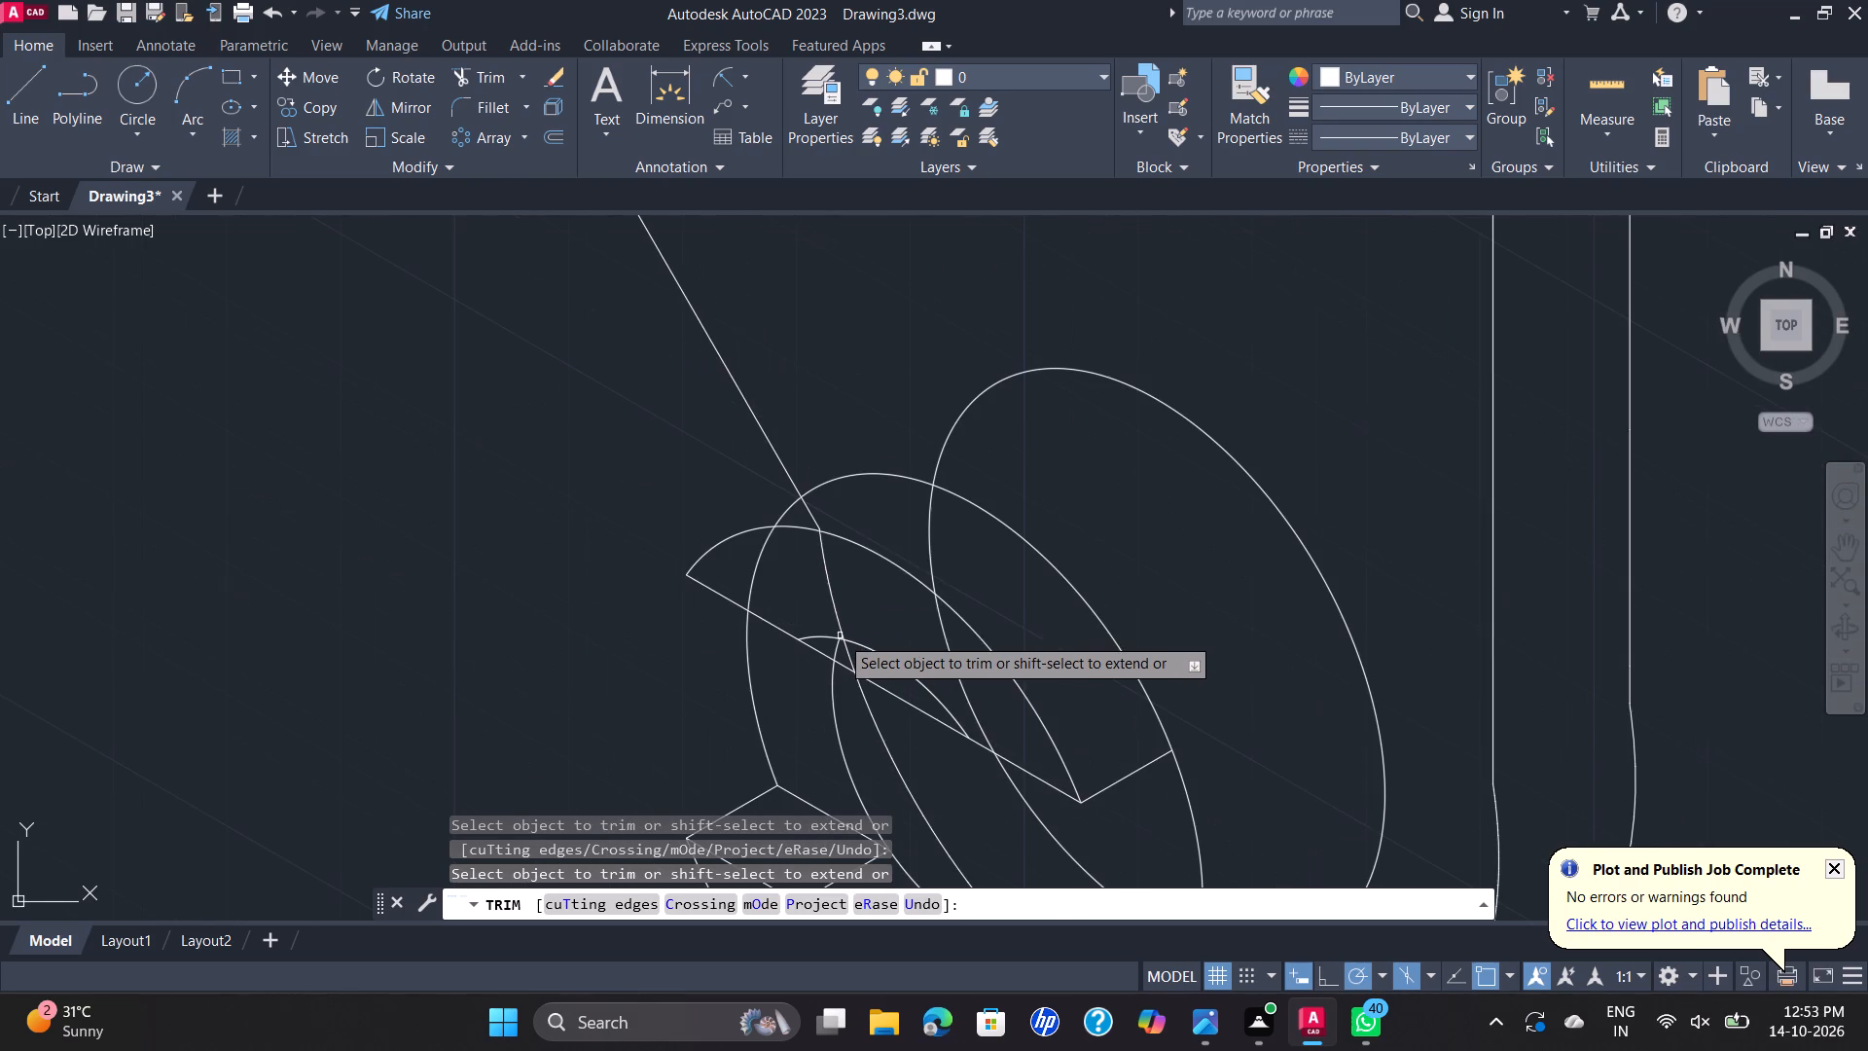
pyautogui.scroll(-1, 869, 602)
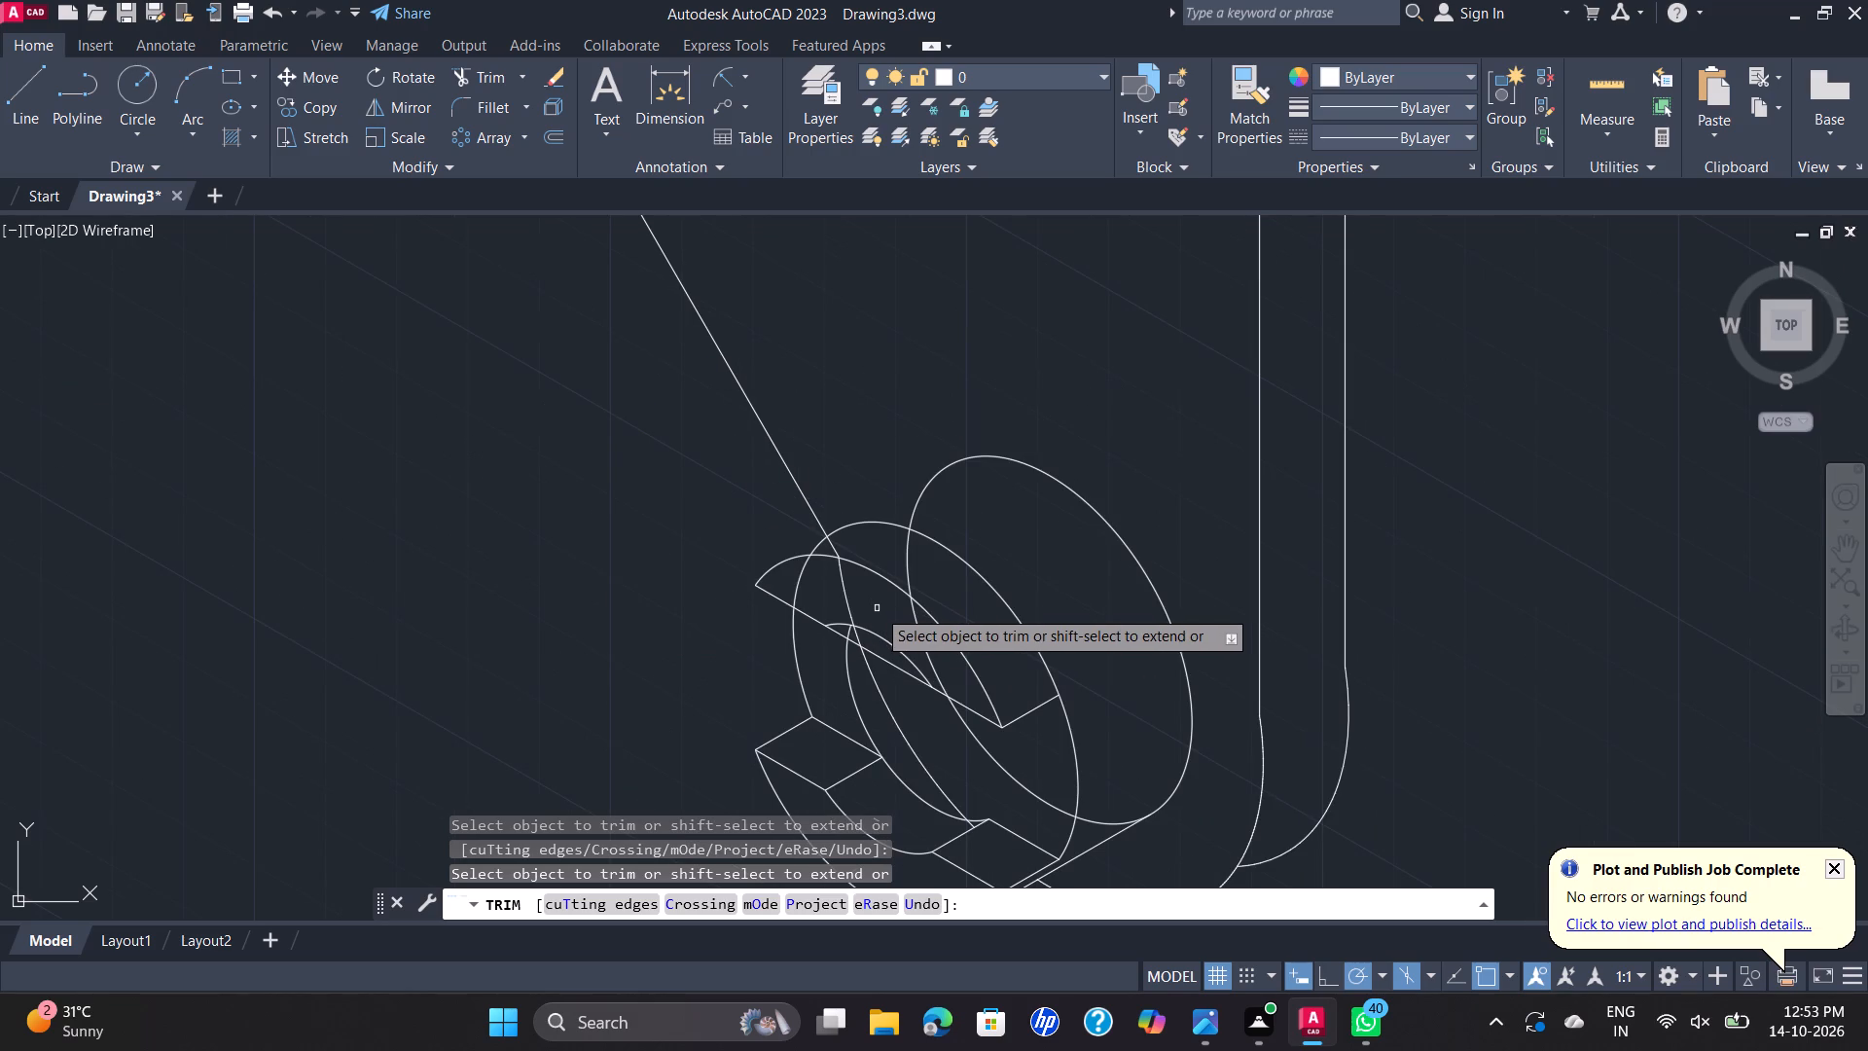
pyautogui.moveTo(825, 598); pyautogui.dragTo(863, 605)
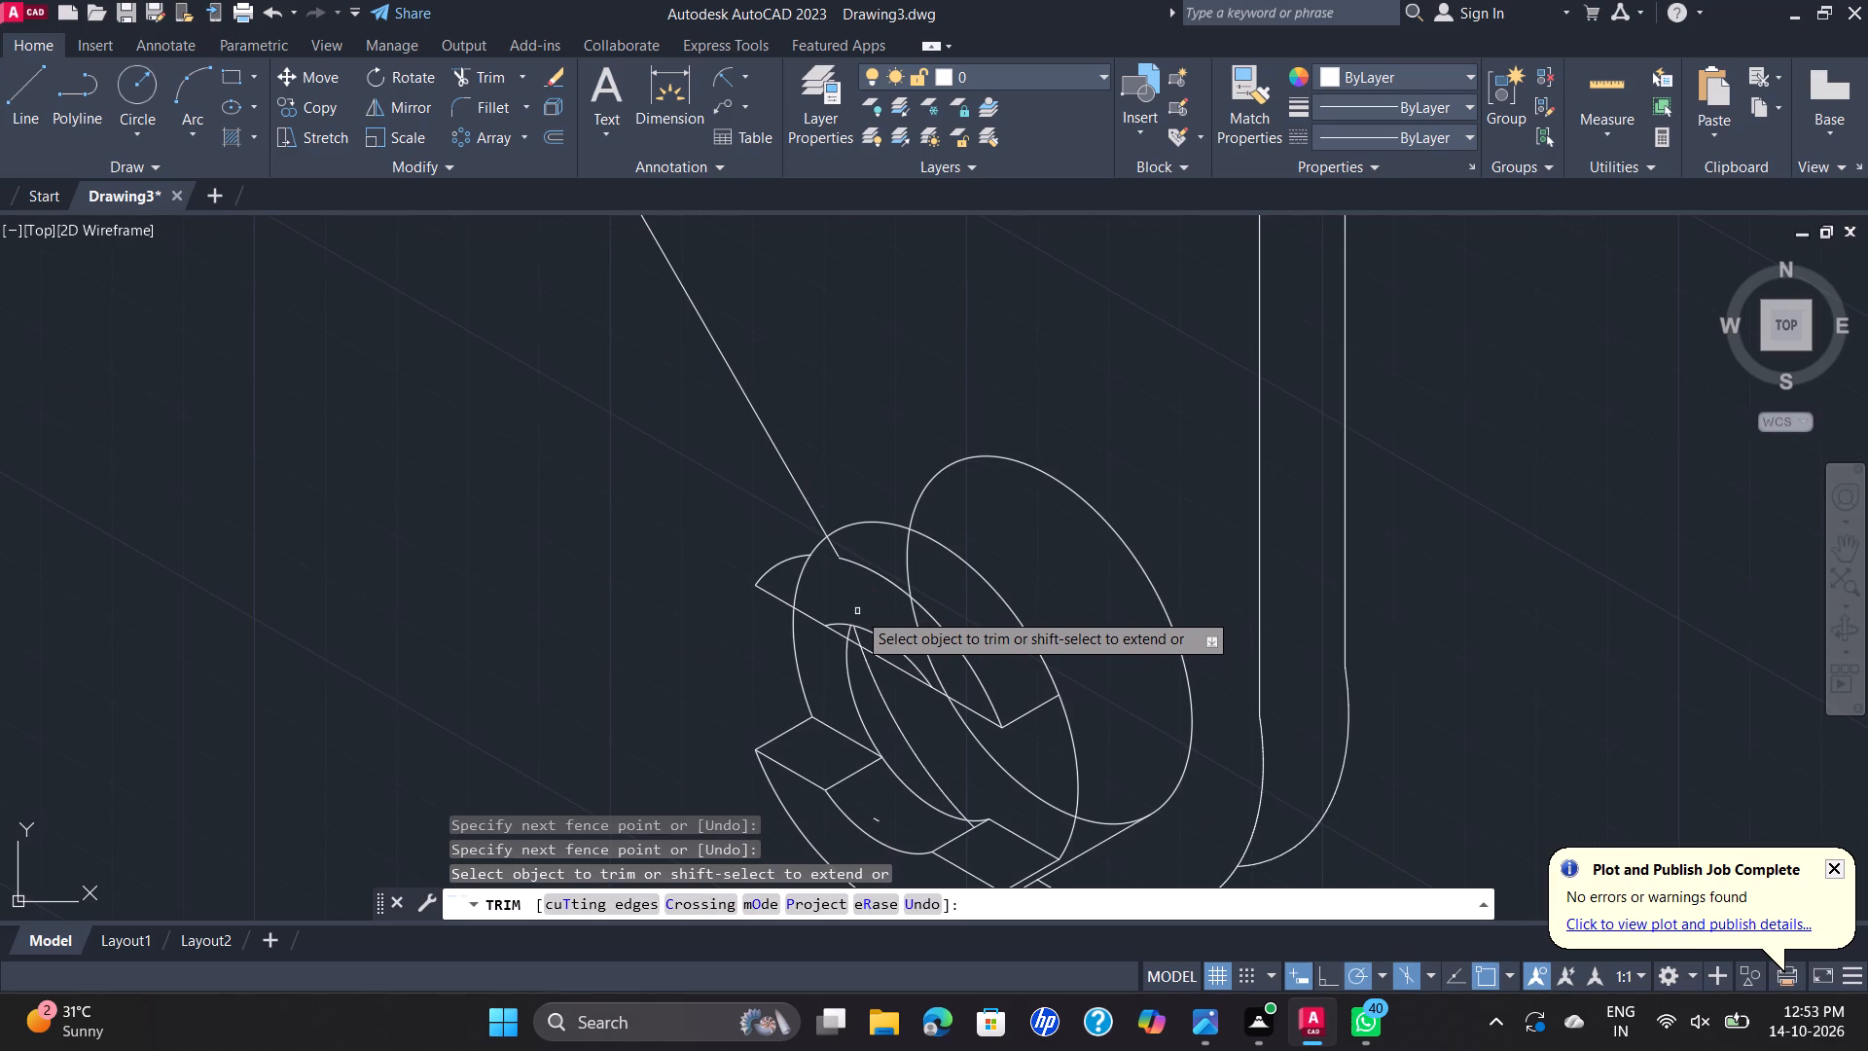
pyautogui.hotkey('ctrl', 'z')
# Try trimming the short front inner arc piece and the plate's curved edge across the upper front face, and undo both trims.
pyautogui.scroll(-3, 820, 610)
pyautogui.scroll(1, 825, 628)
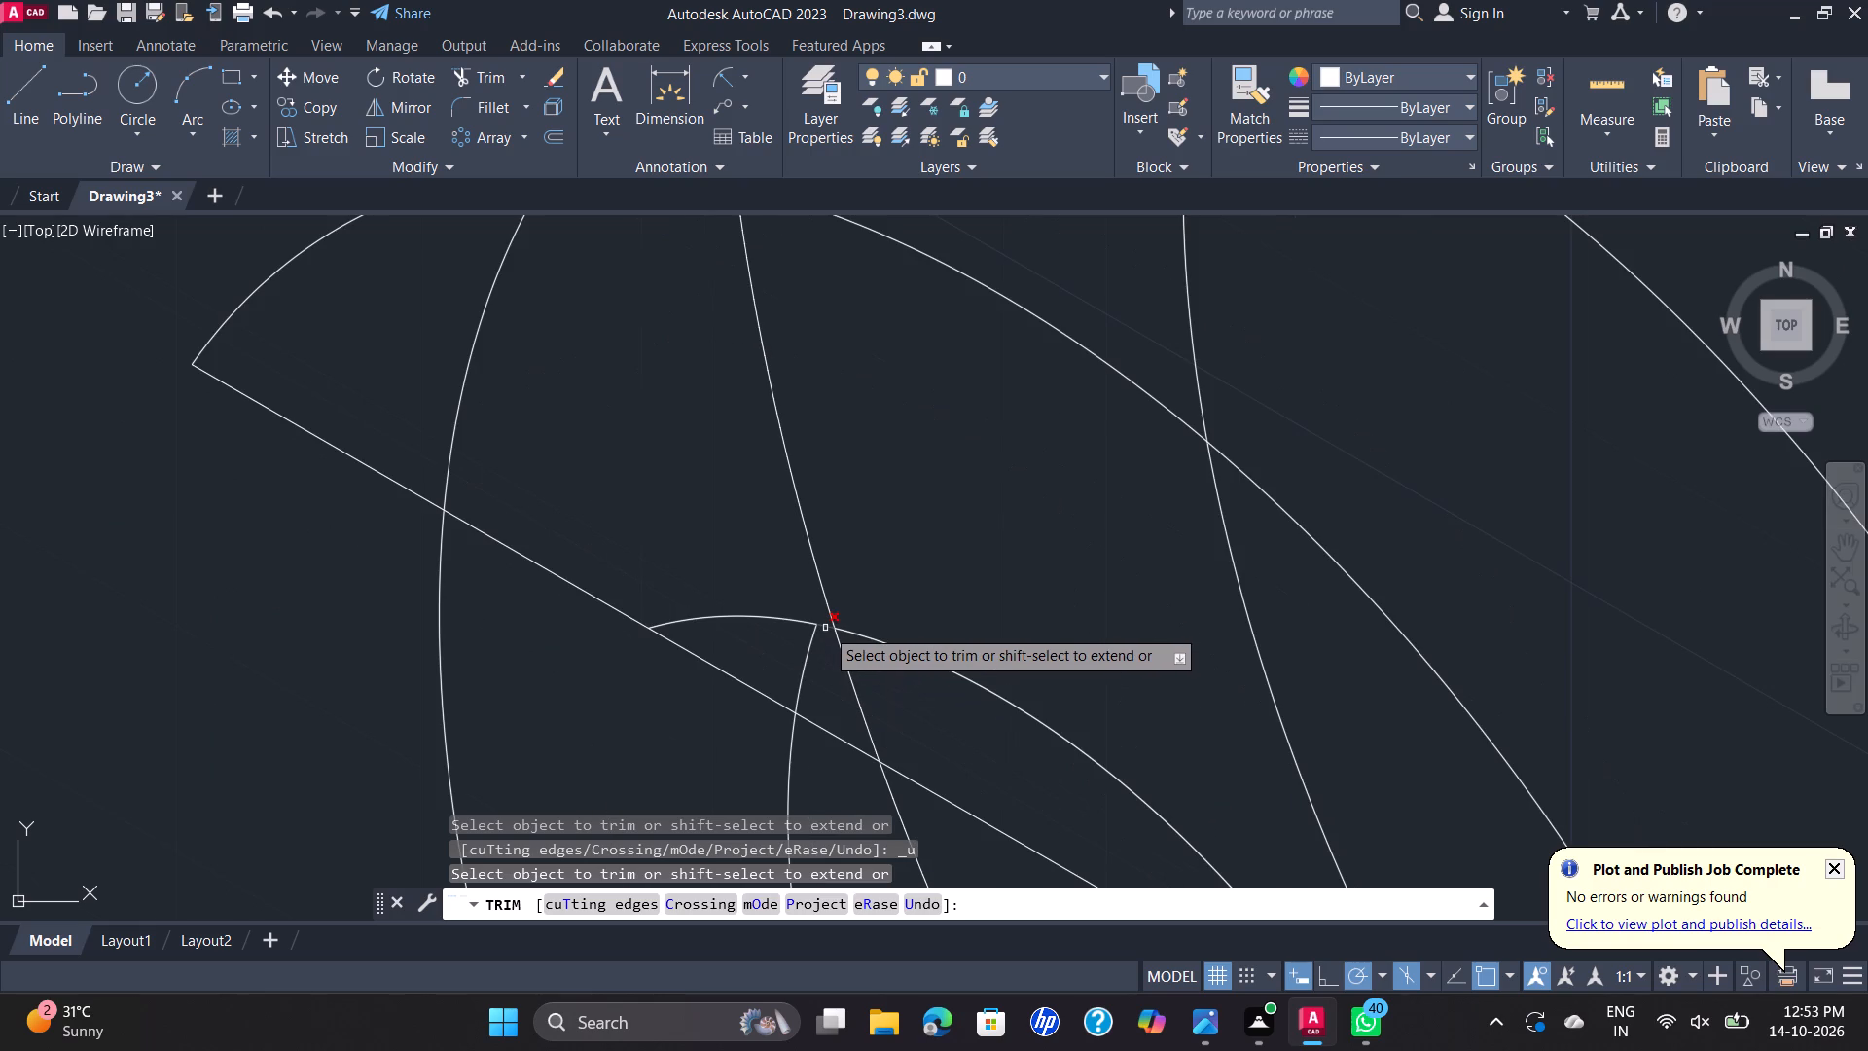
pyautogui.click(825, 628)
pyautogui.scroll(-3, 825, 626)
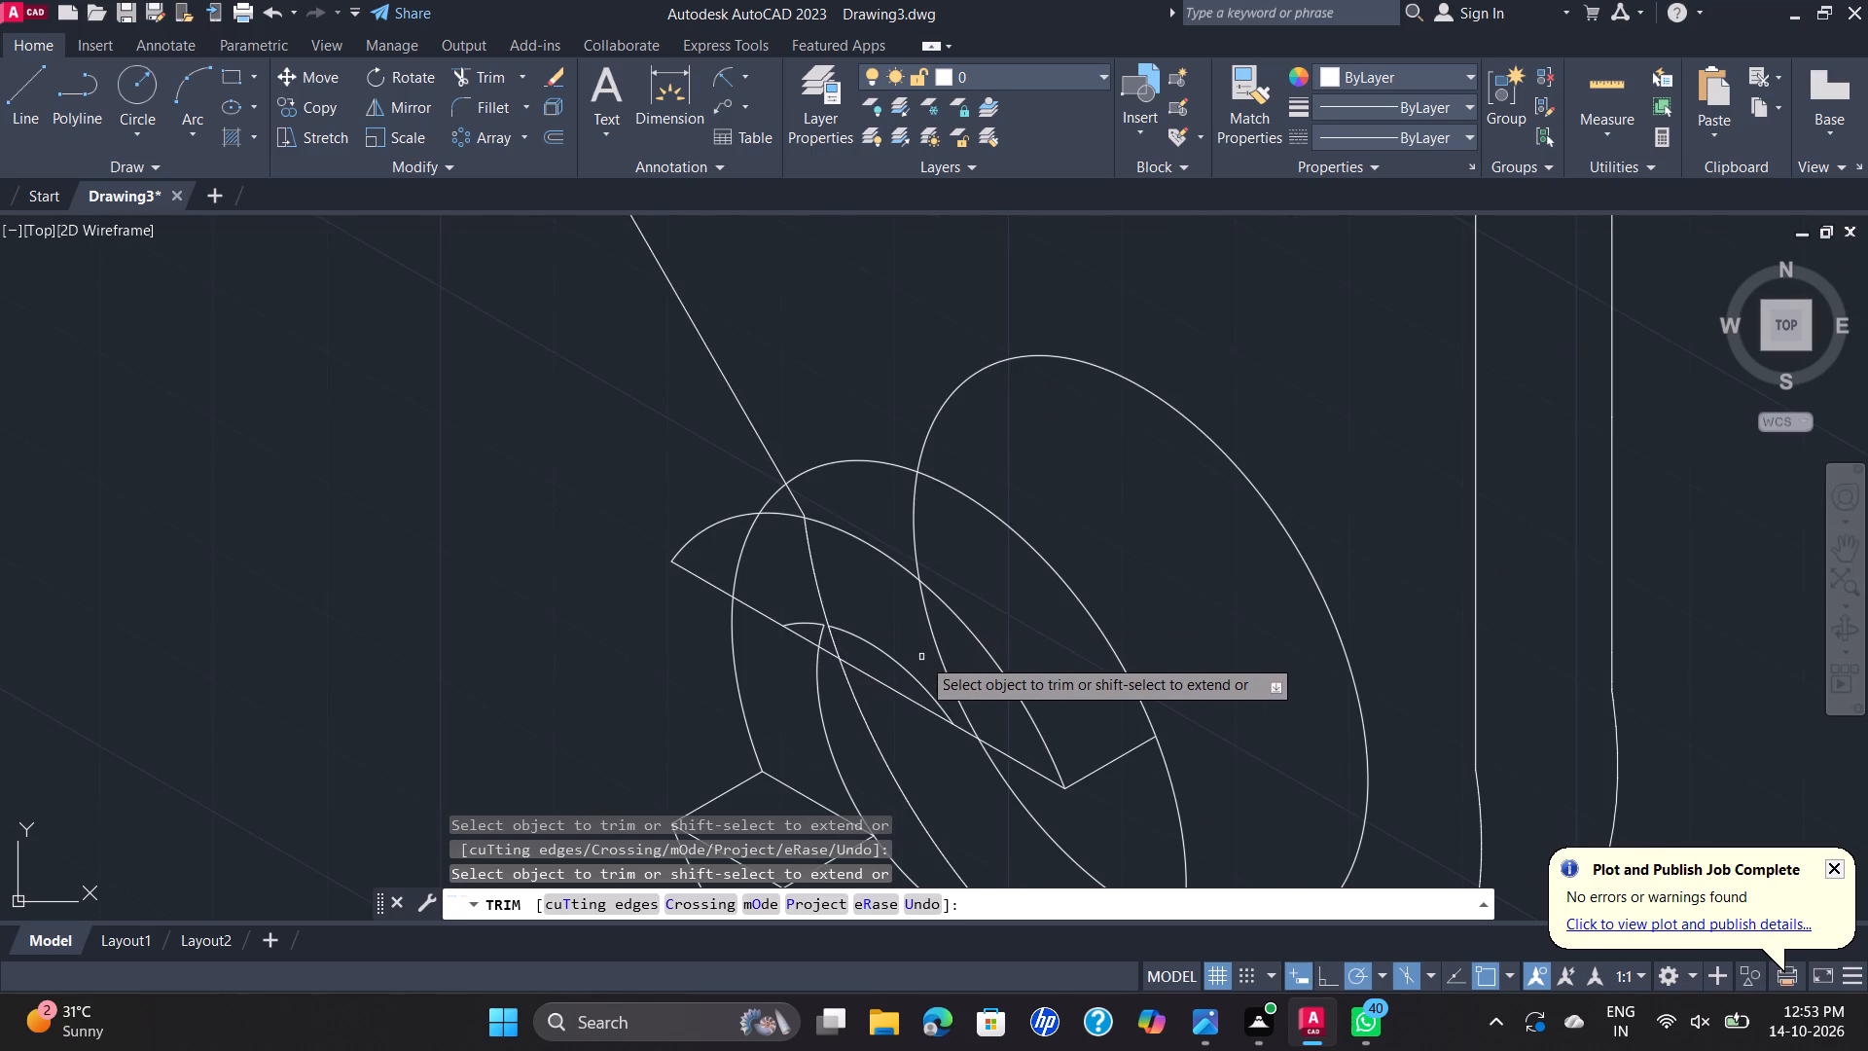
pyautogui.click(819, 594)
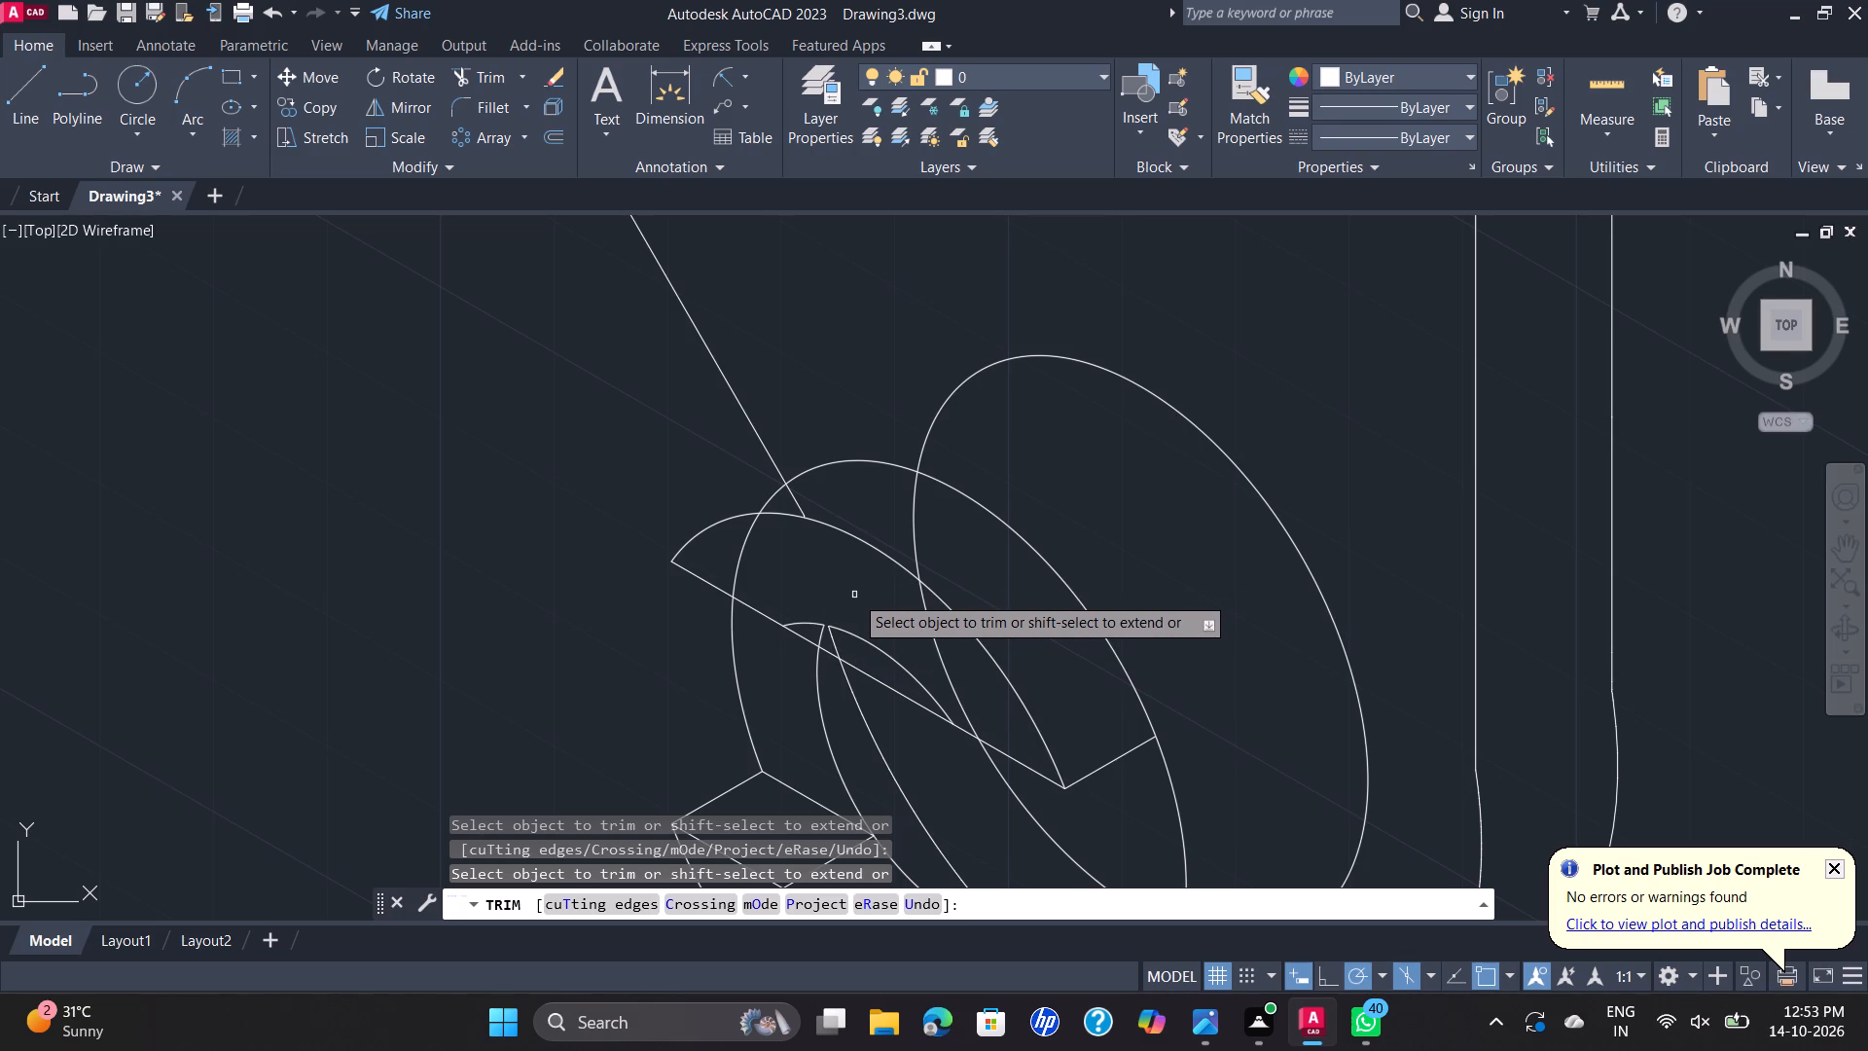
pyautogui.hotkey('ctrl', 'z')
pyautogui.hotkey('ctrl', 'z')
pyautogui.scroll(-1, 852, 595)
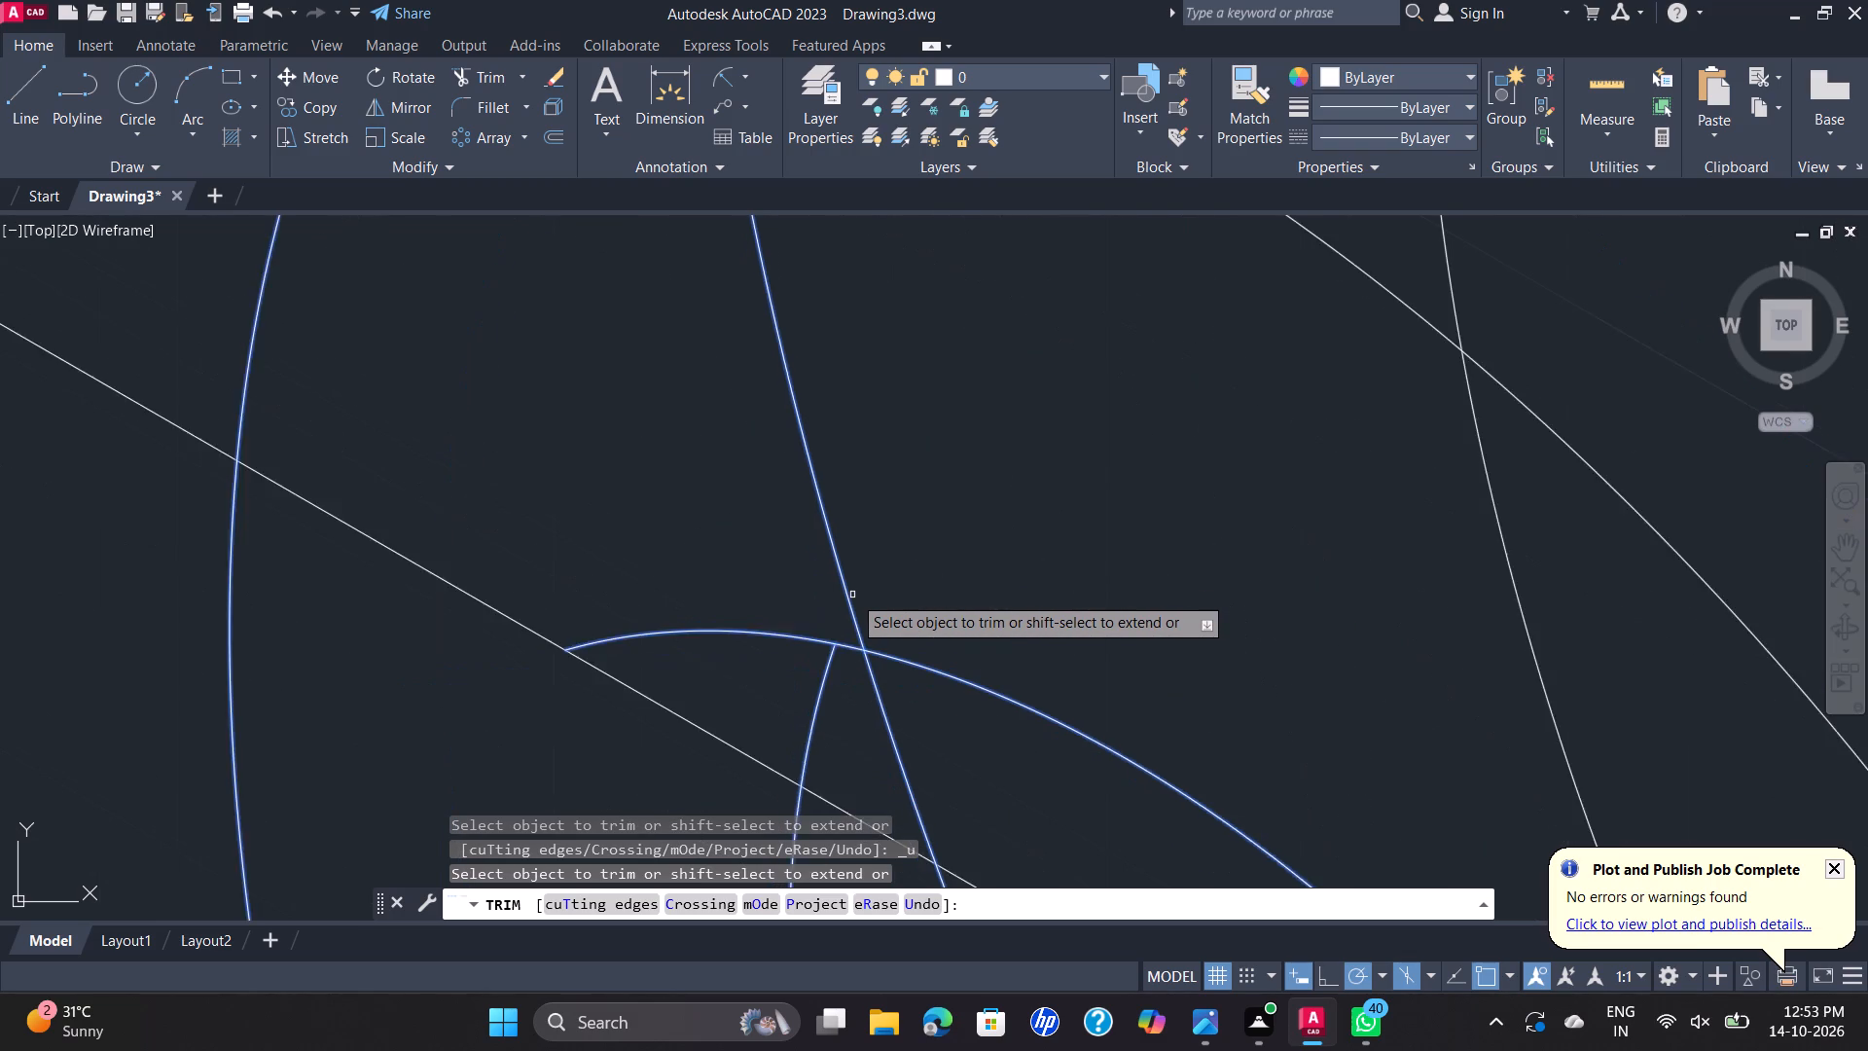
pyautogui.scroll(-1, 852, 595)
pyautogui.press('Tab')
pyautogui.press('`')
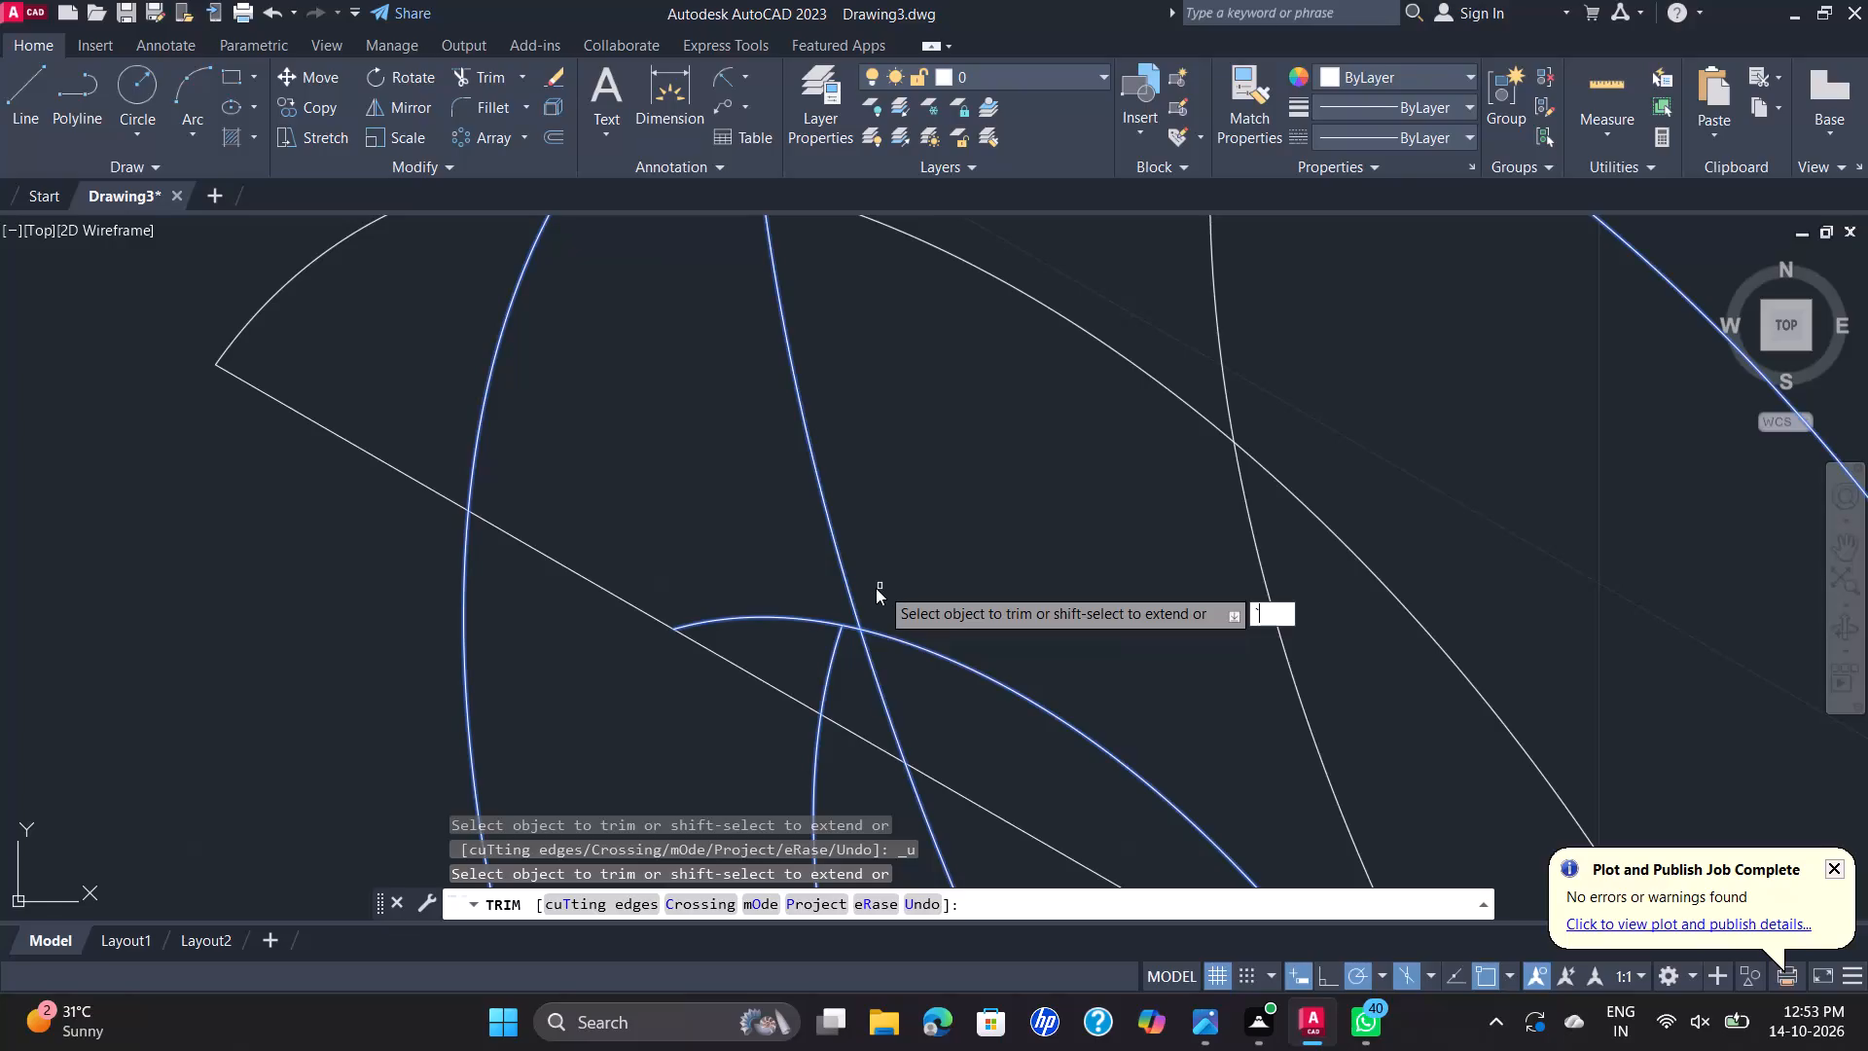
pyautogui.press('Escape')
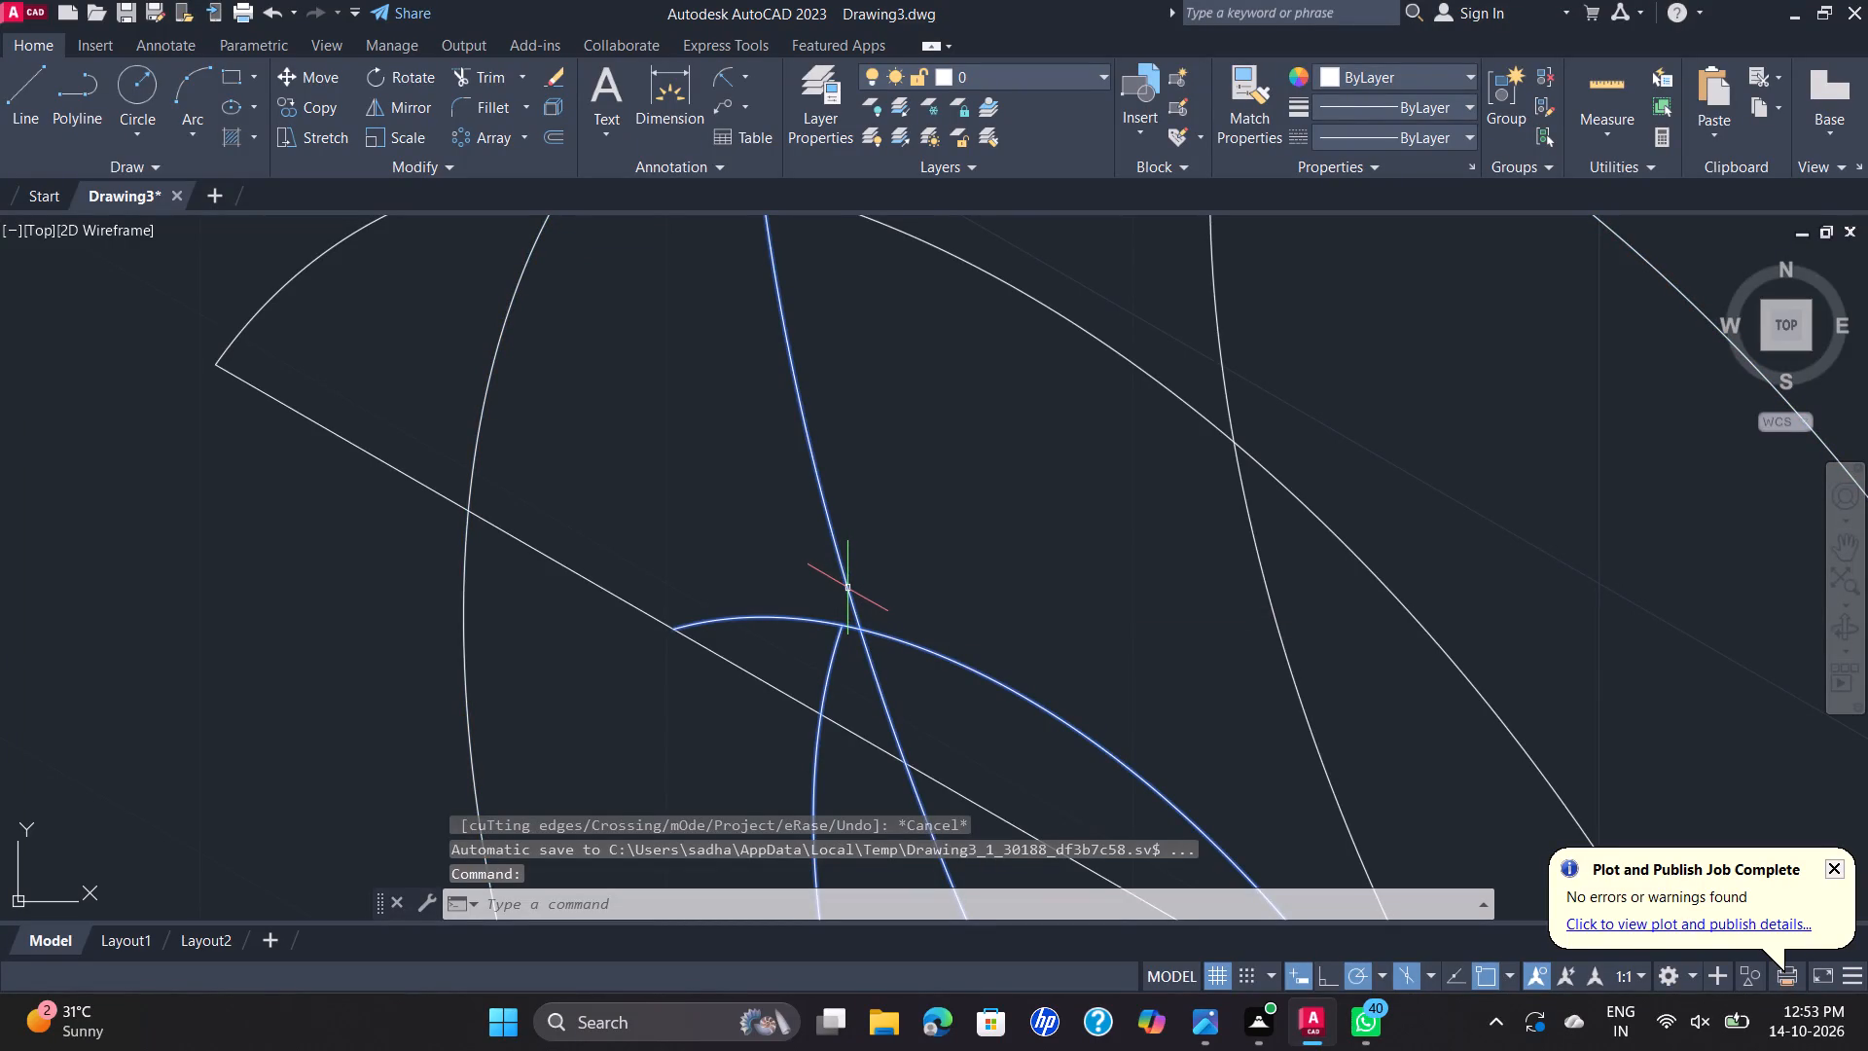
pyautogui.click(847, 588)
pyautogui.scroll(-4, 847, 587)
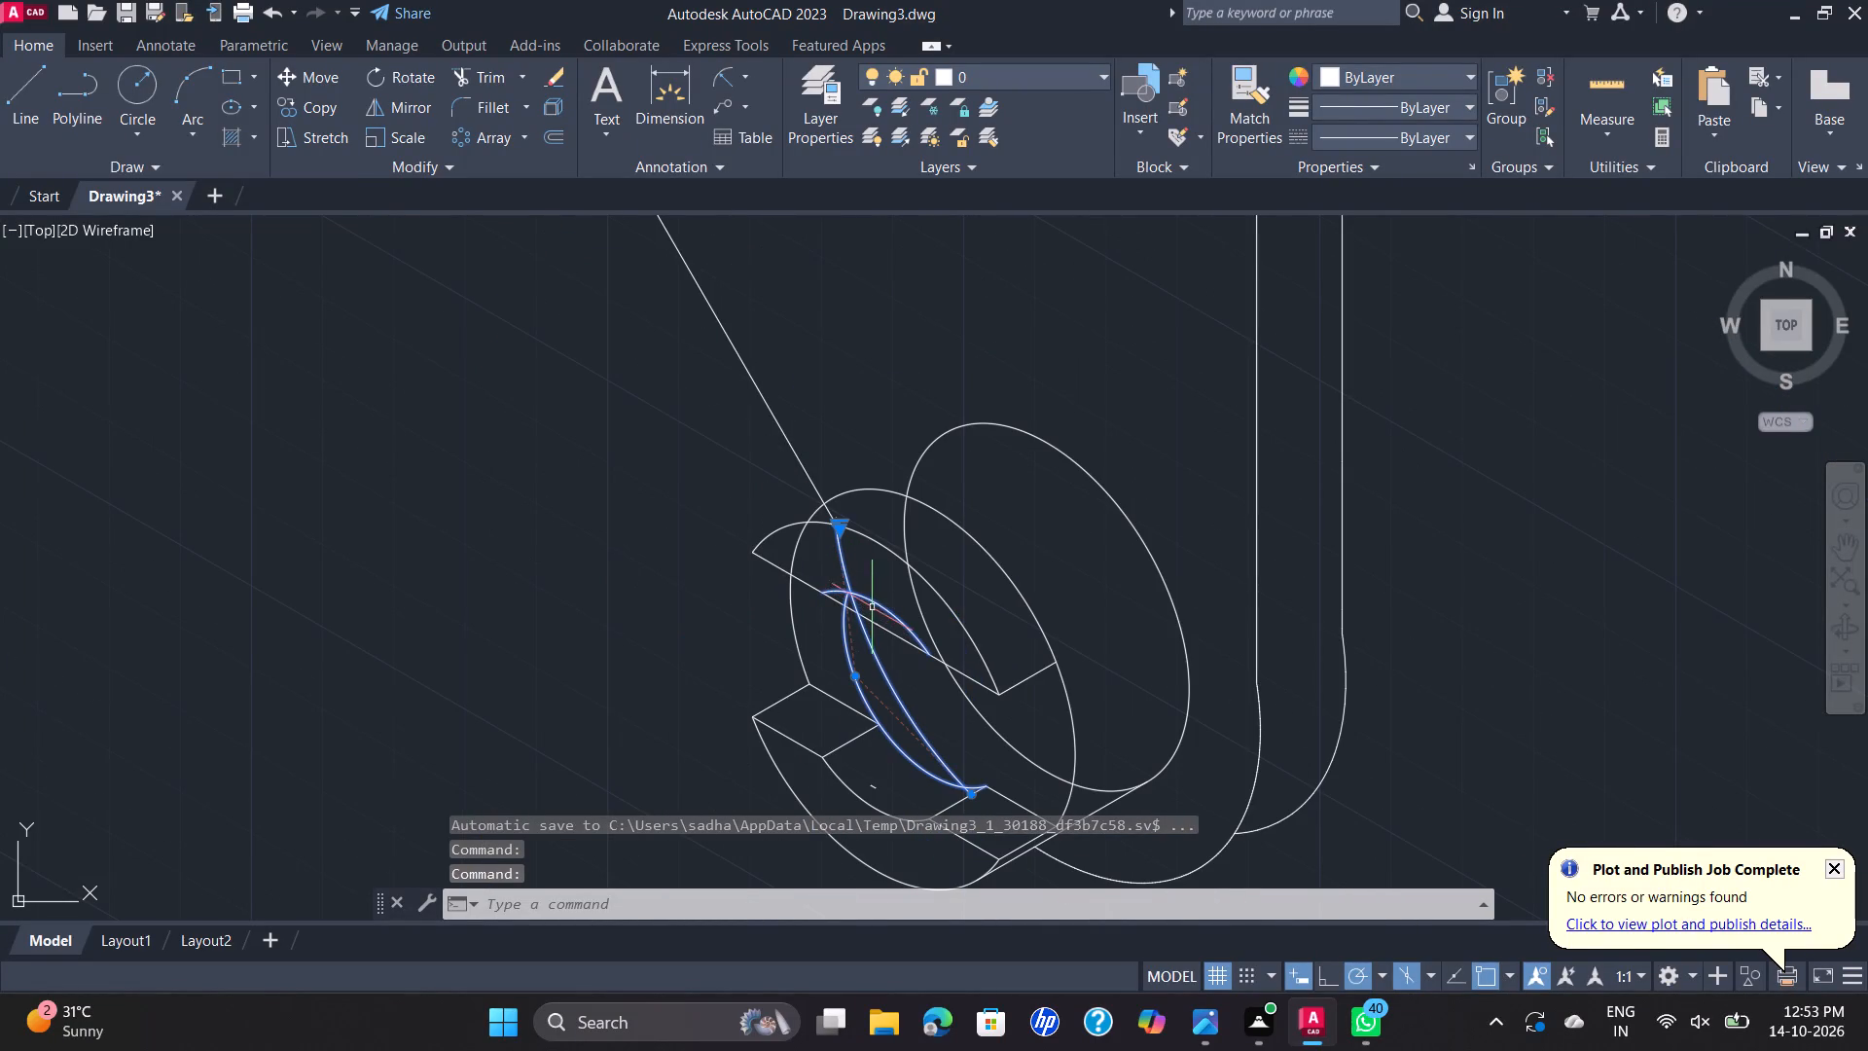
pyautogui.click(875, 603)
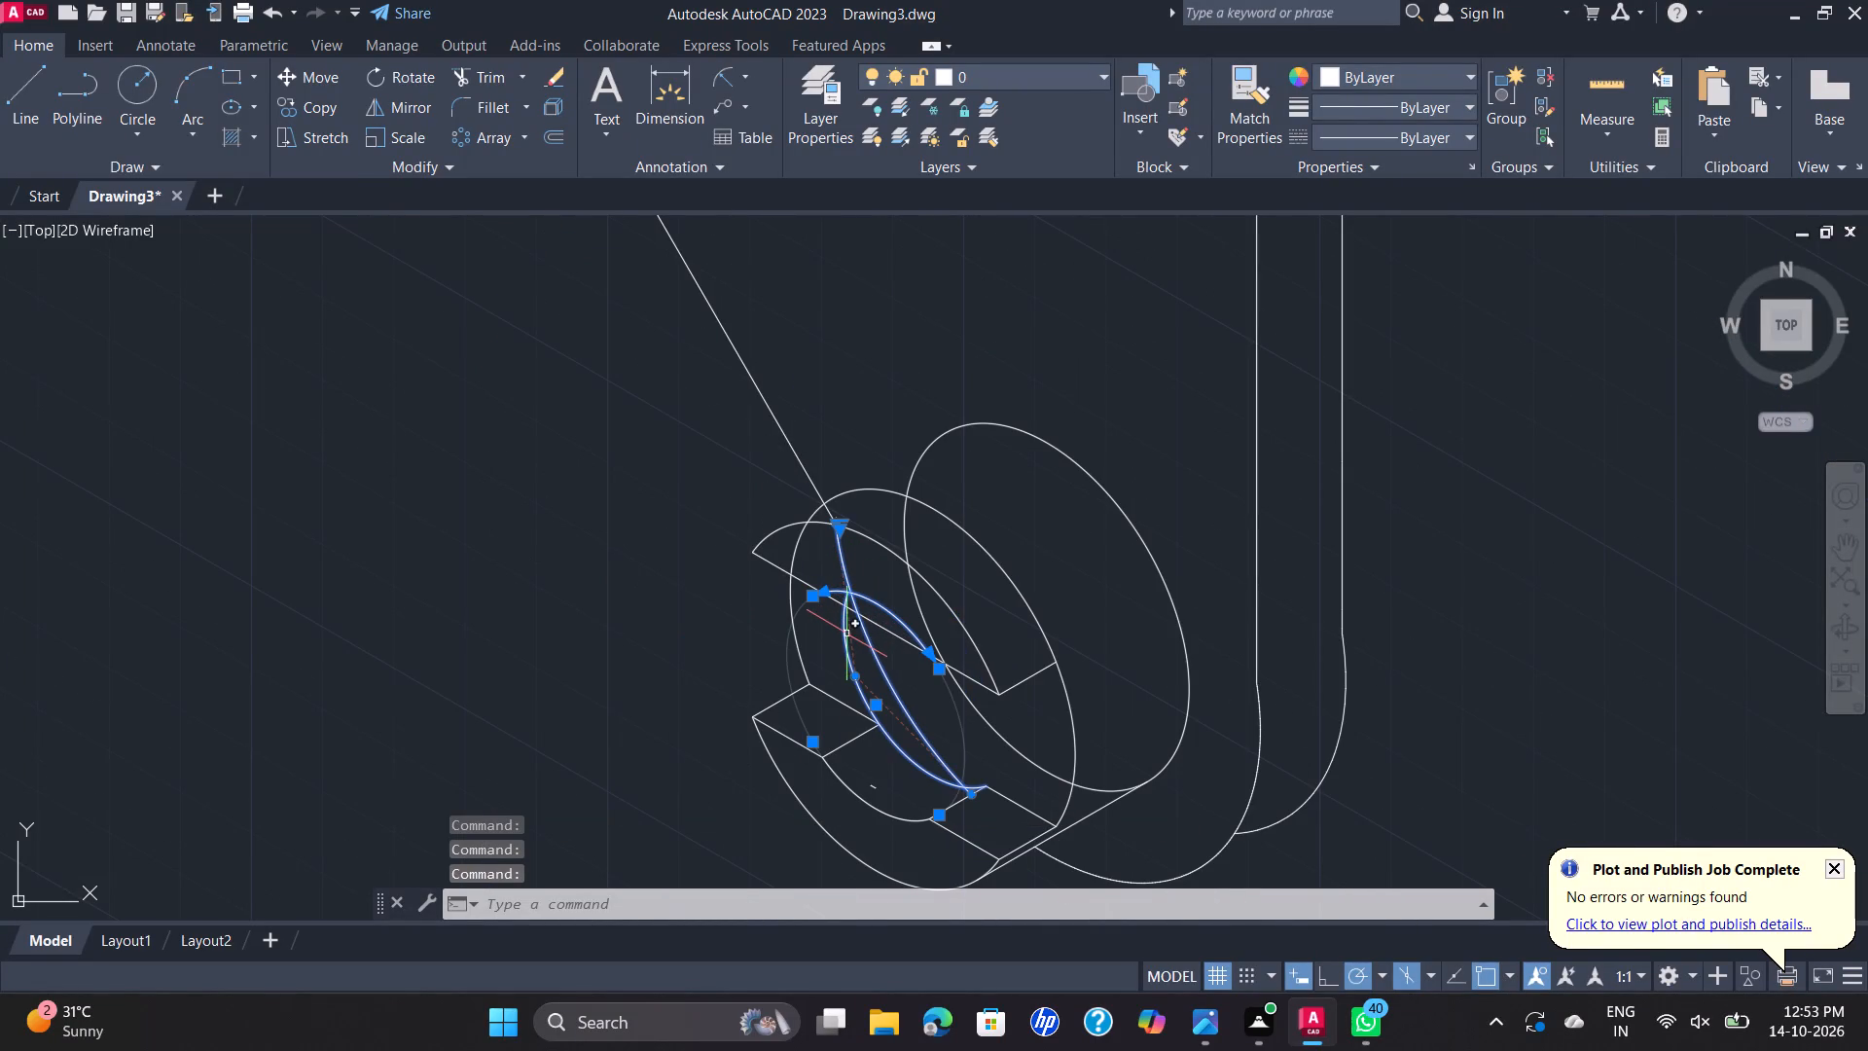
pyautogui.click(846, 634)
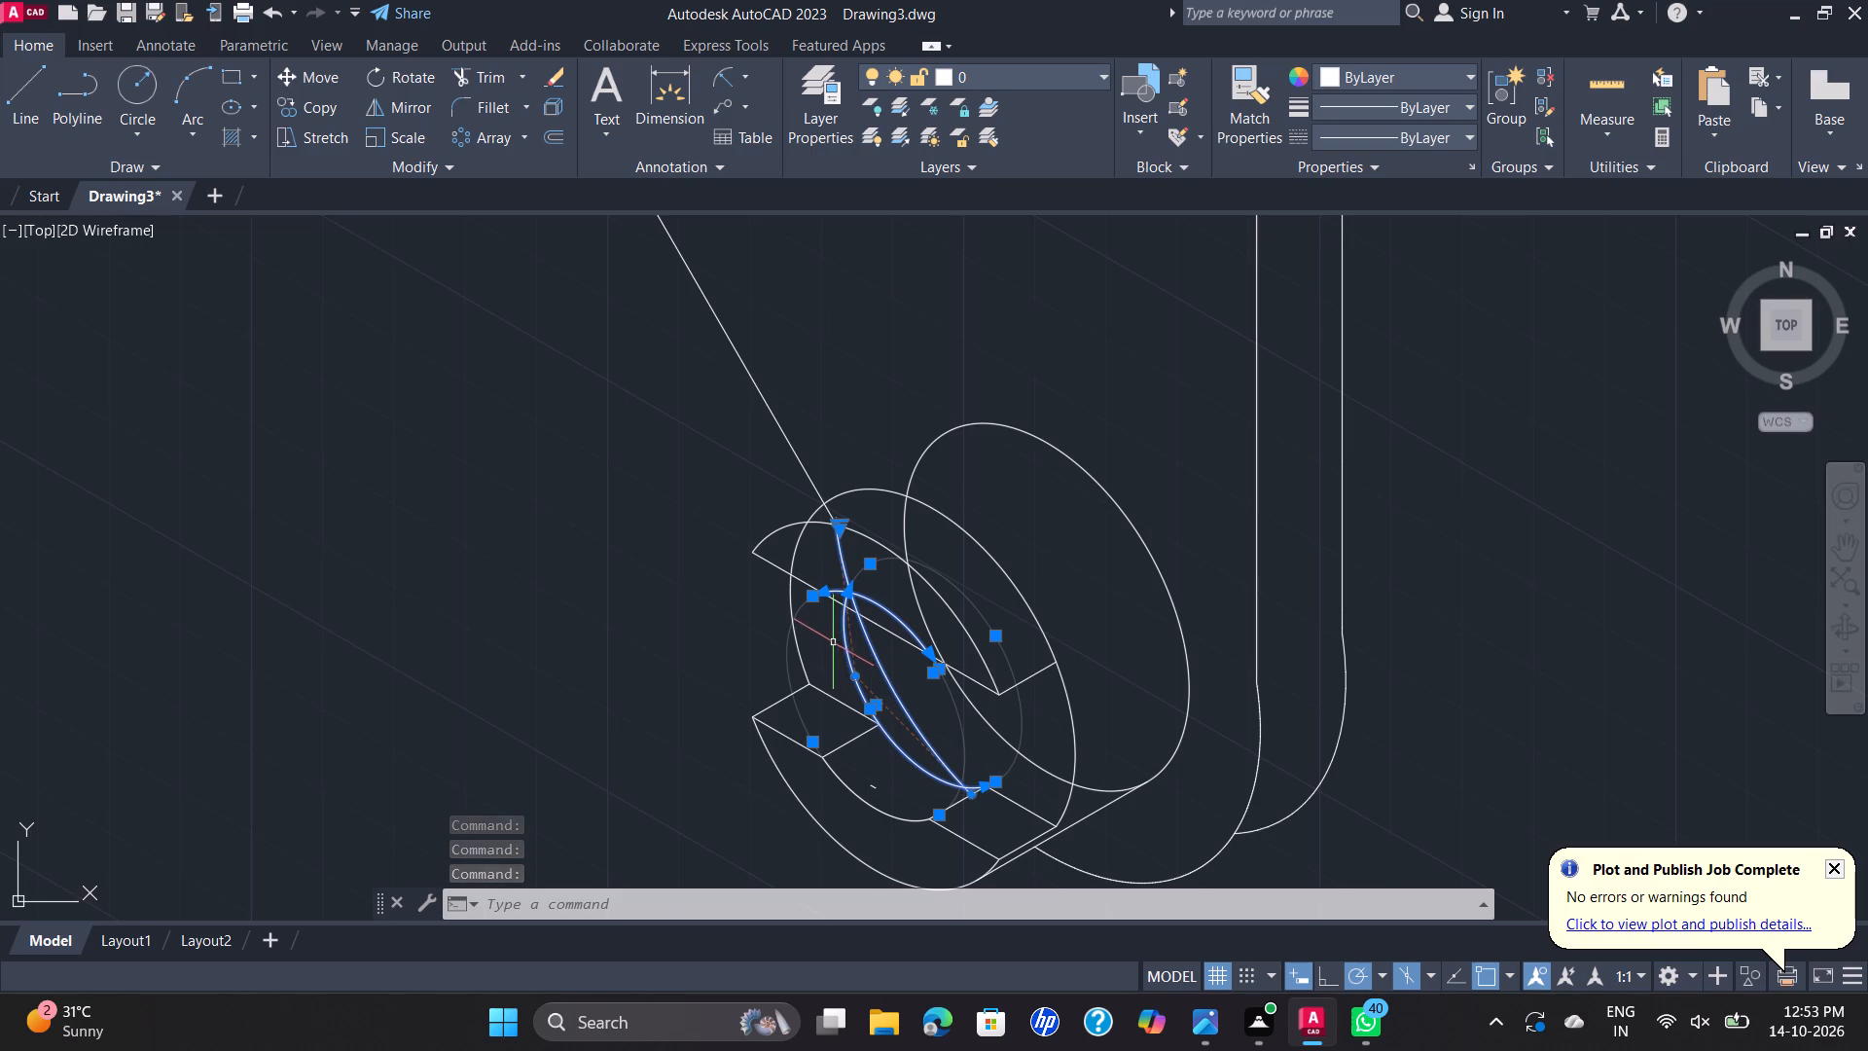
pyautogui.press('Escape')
# Trim the short inner arc piece and the plate's curved edge where they cross the boss's upper front face.
pyautogui.scroll(1, 897, 673)
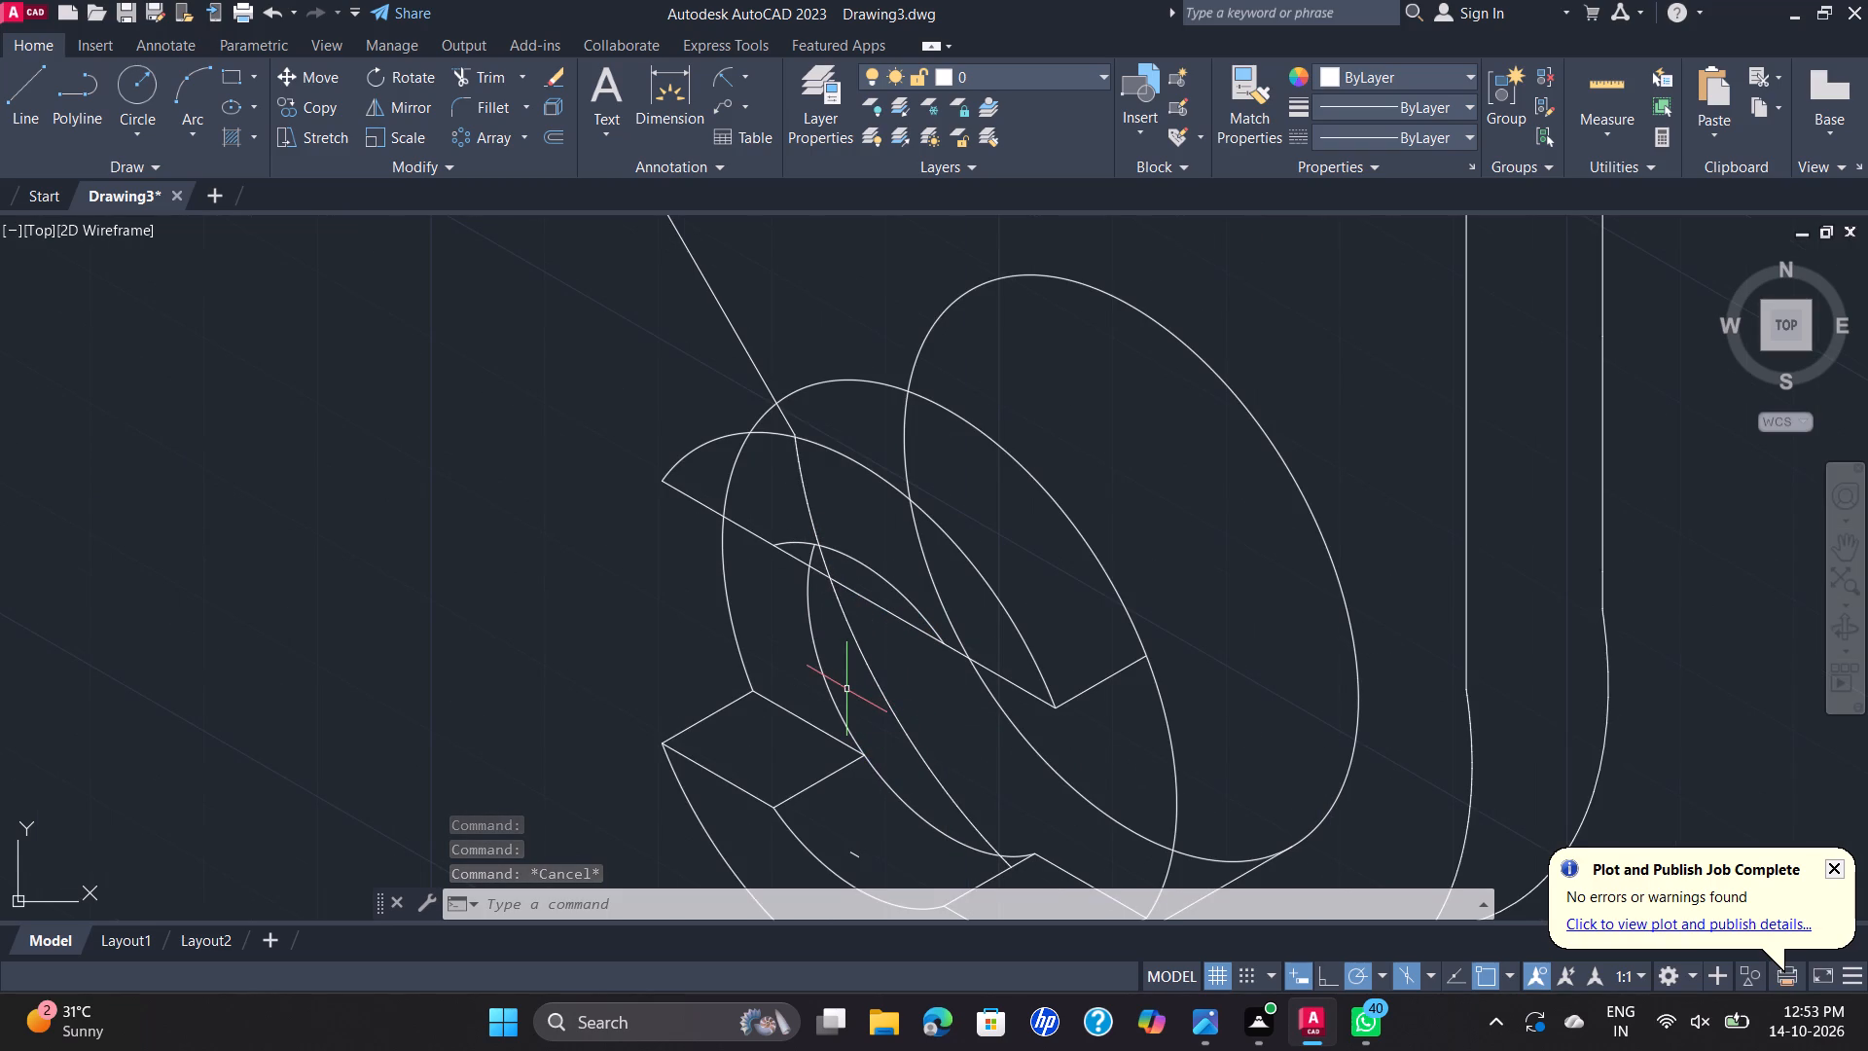
pyautogui.press('t')
pyautogui.press('r')
pyautogui.press('Return')
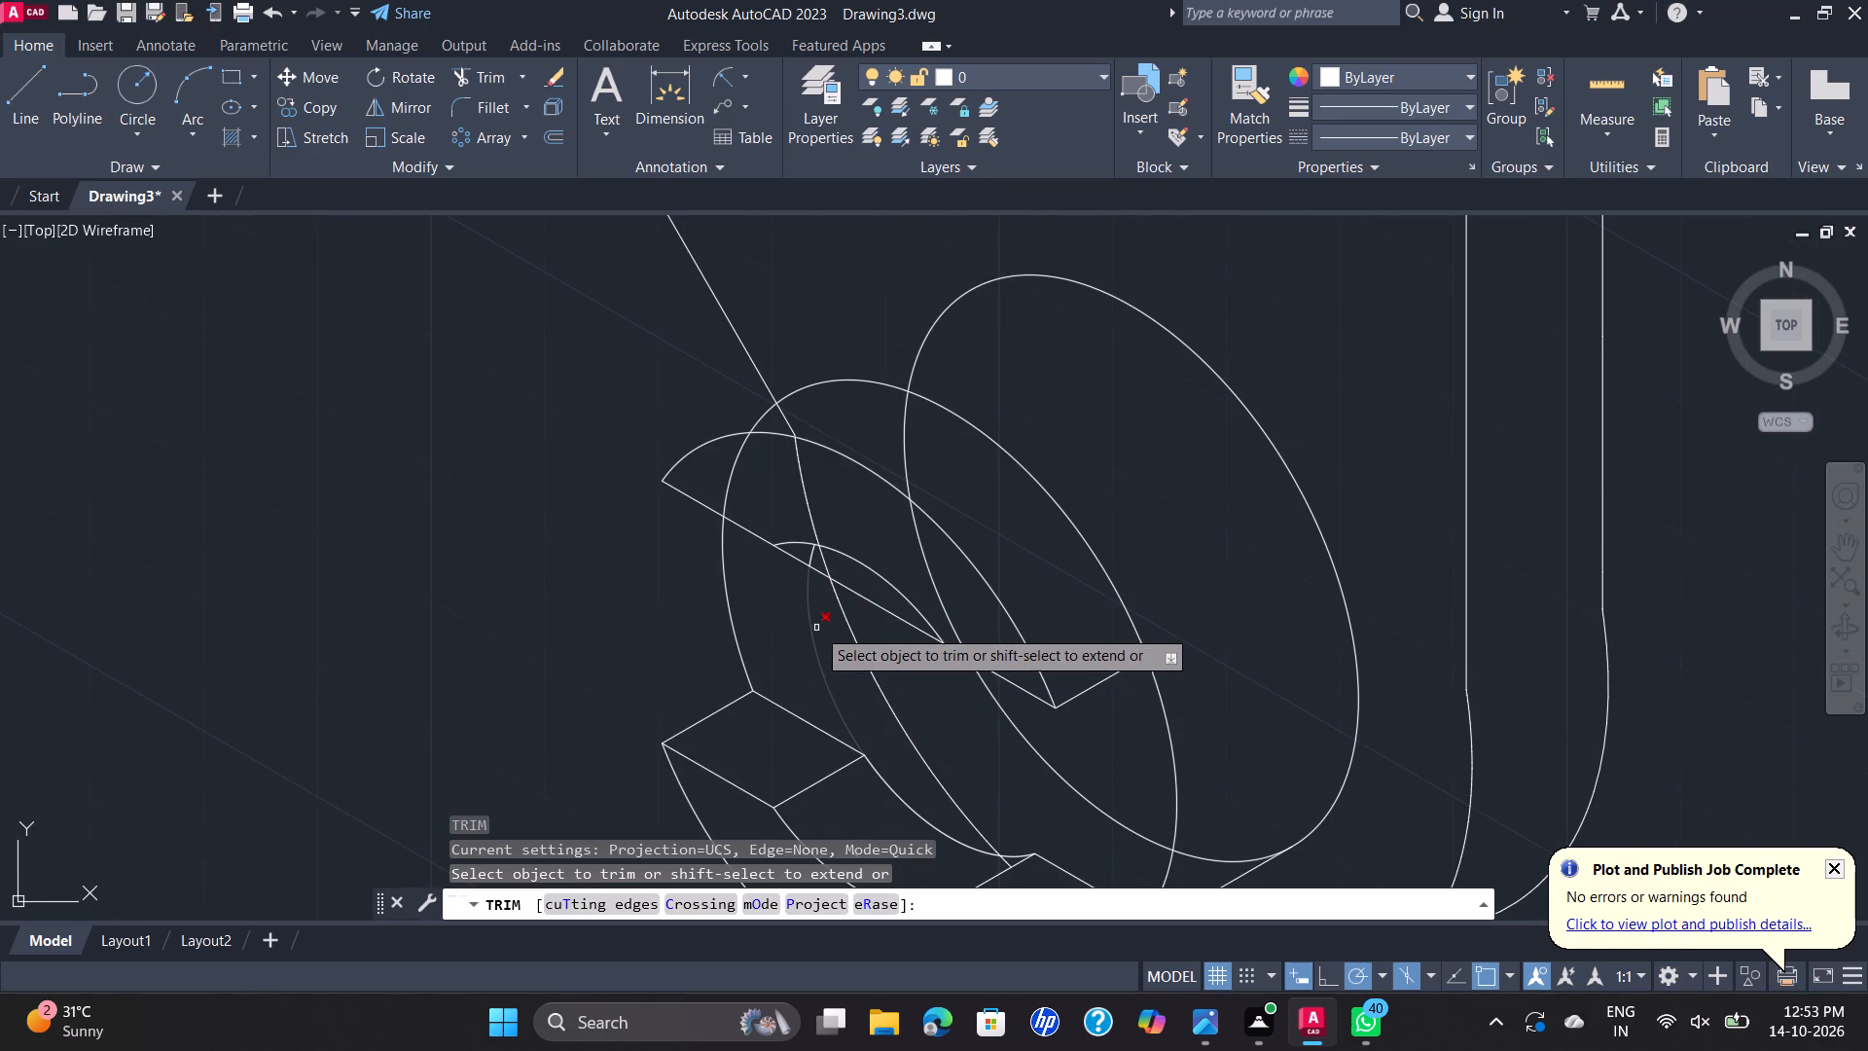
pyautogui.scroll(2, 807, 565)
pyautogui.click(807, 543)
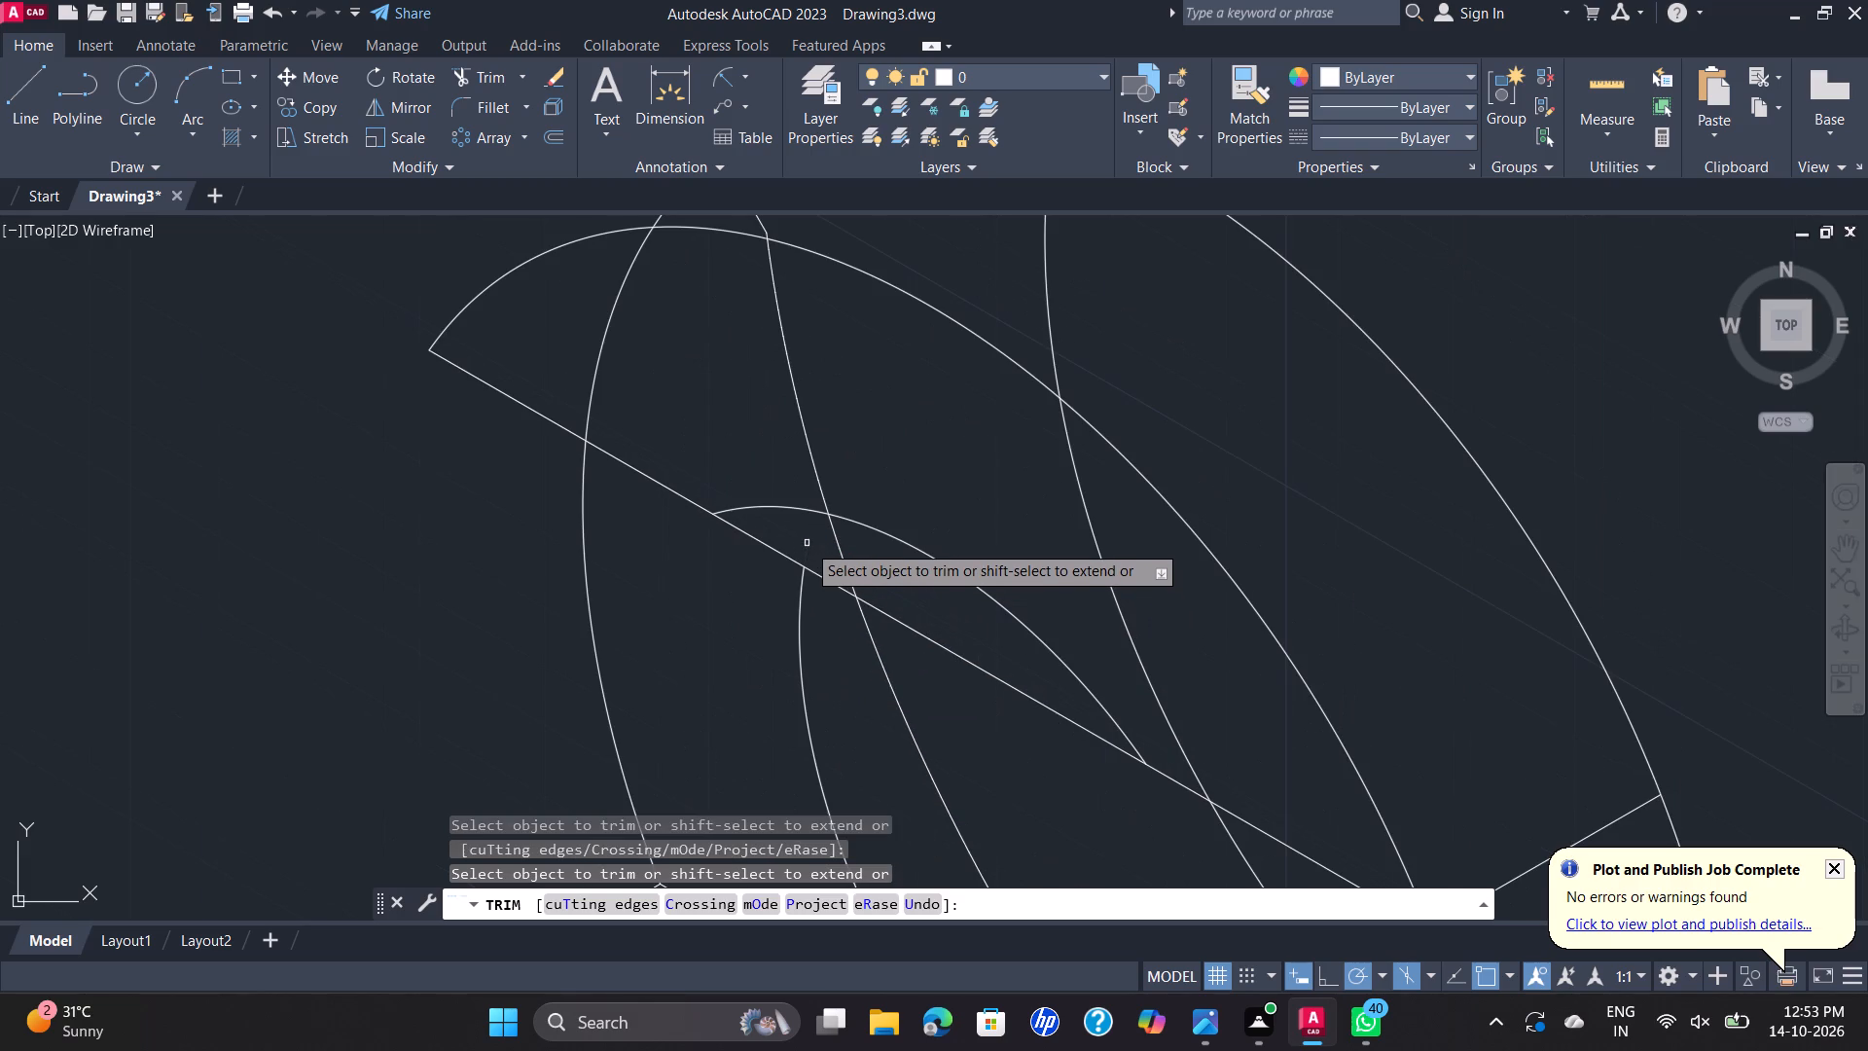
pyautogui.click(842, 554)
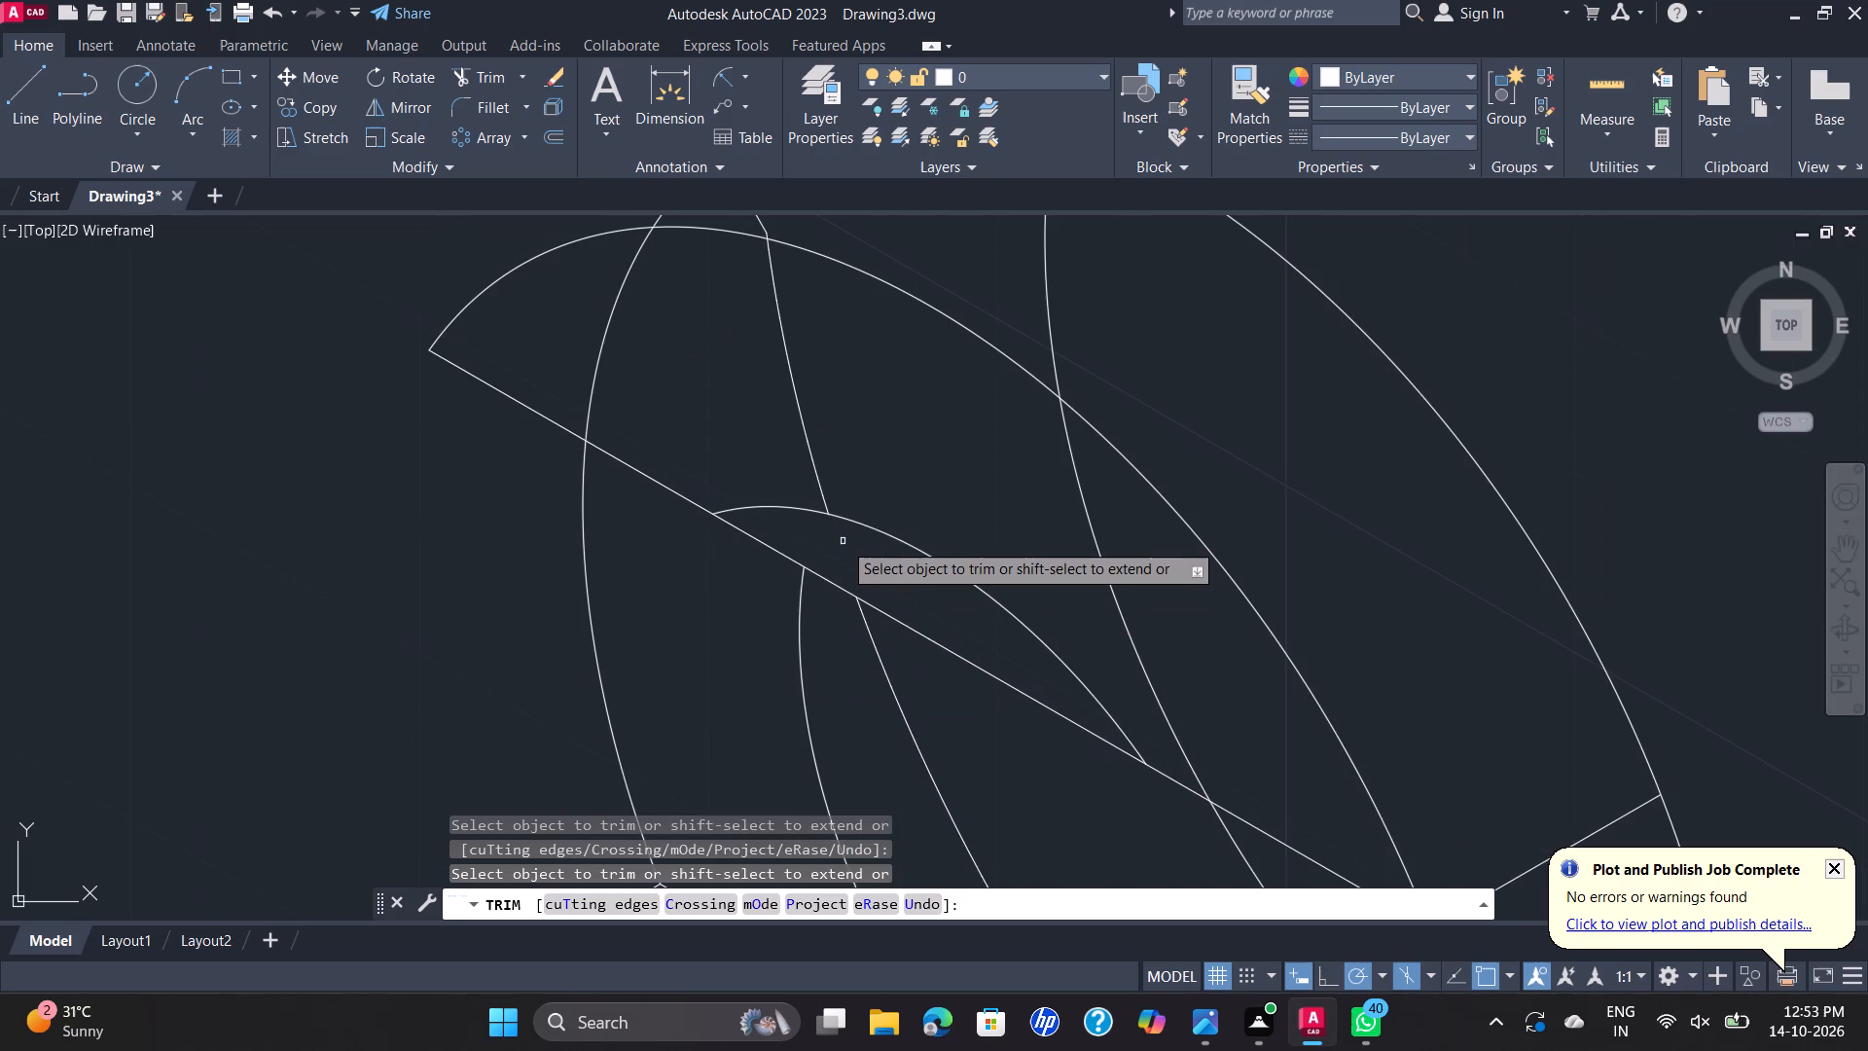
pyautogui.click(812, 454)
# Trim the plate's sloping edge back to the boss's rear outer ellipse, including the leftover stub at the front outer arc.
pyautogui.scroll(-2, 812, 454)
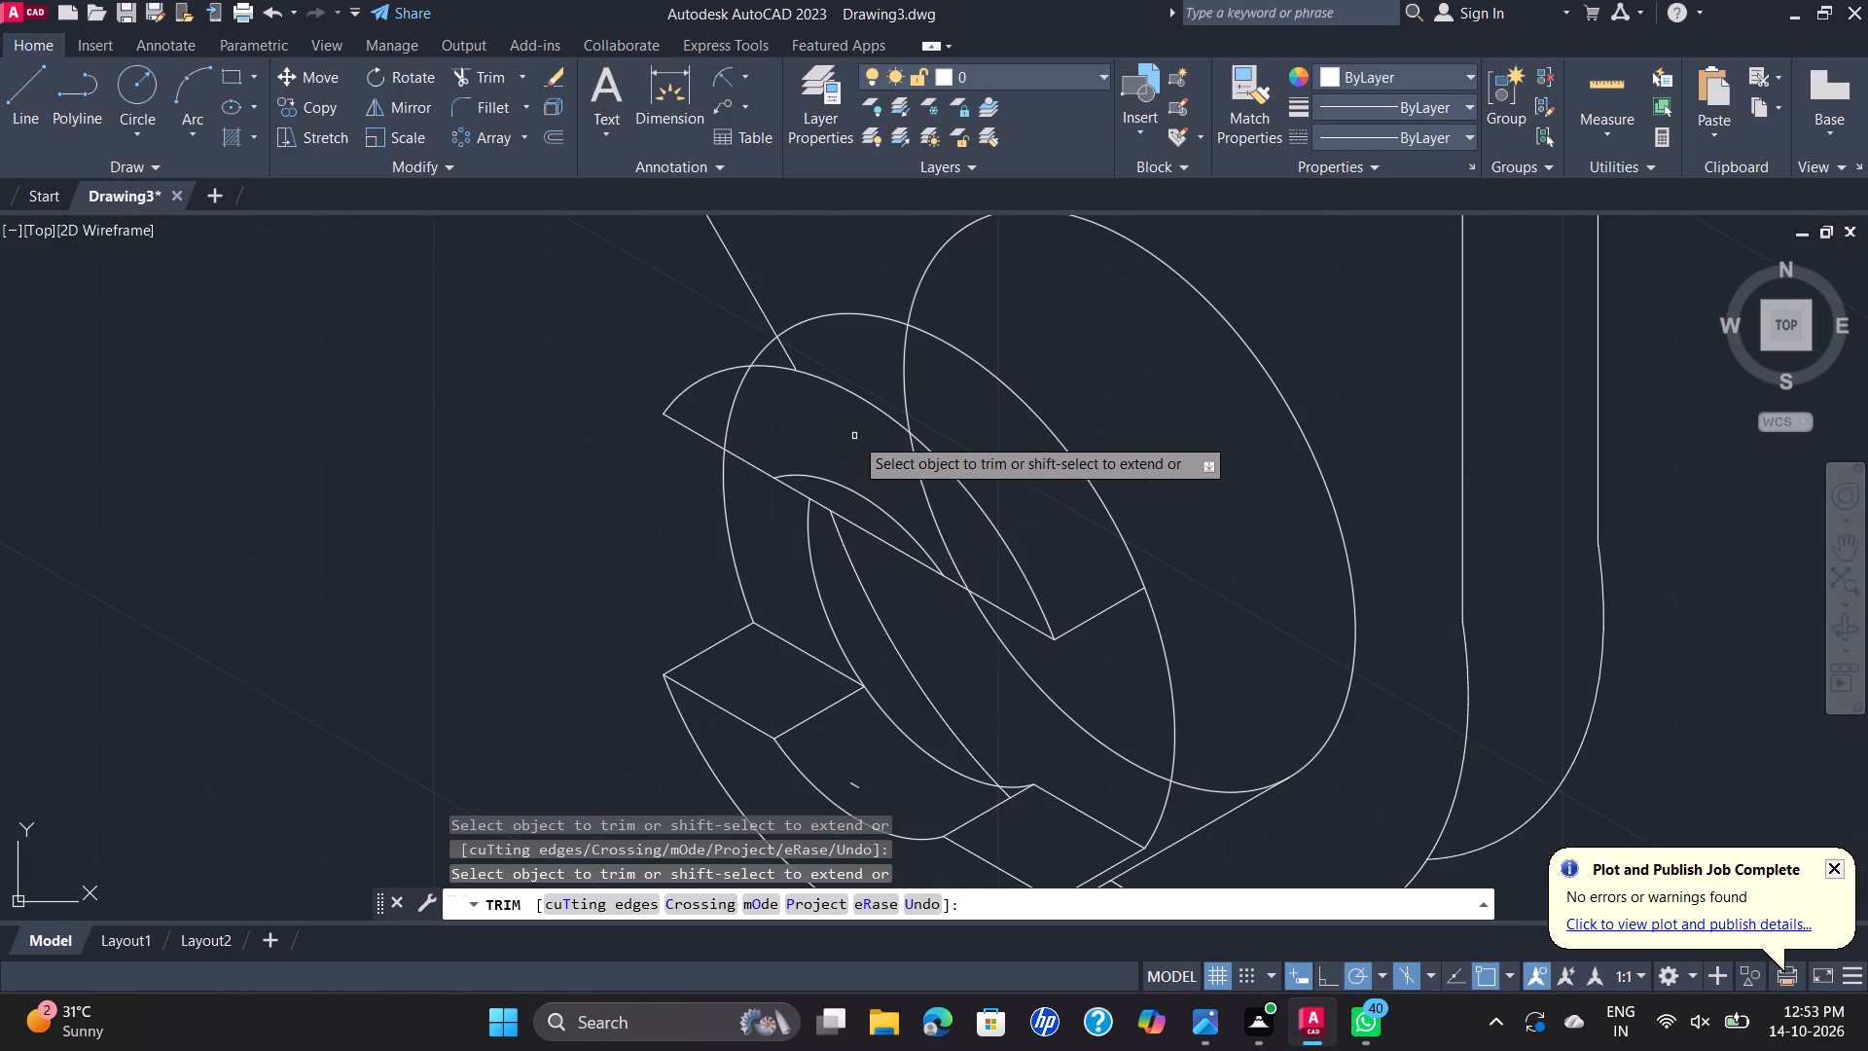
pyautogui.scroll(-1, 854, 434)
pyautogui.scroll(2, 821, 379)
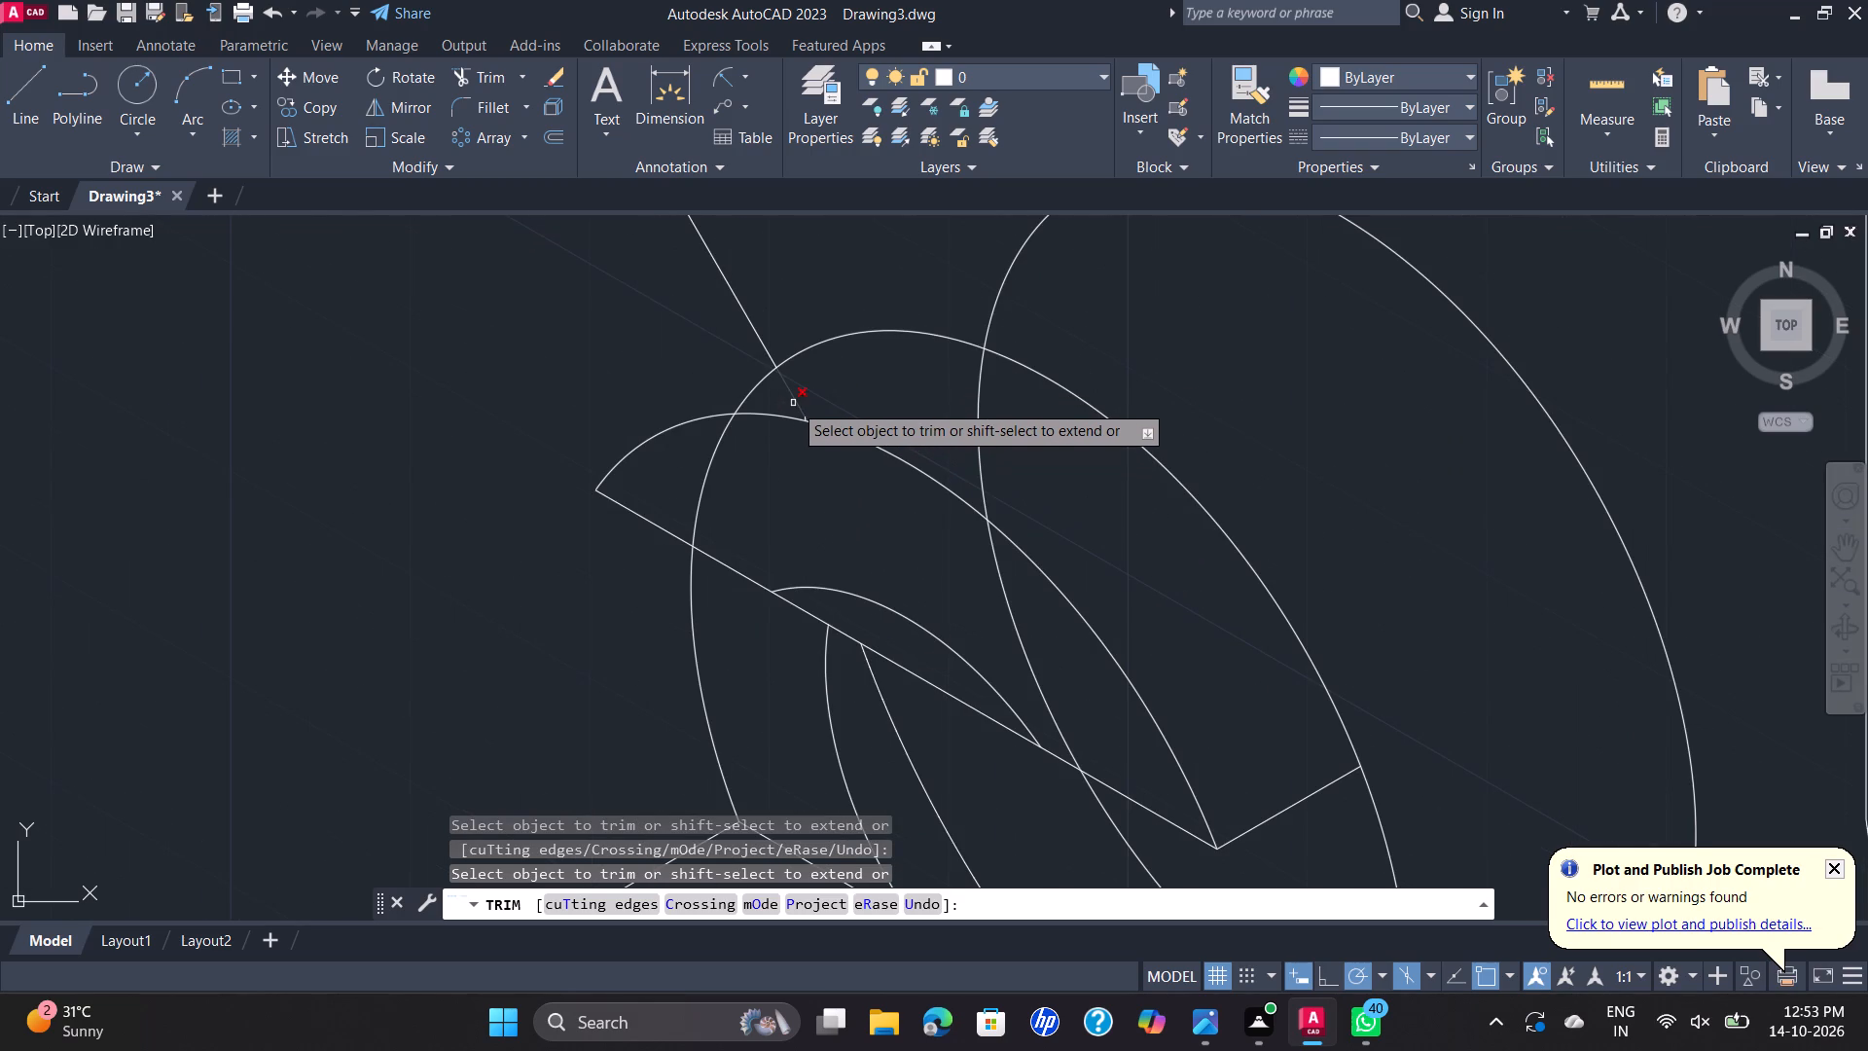
pyautogui.click(793, 403)
pyautogui.scroll(5, 804, 400)
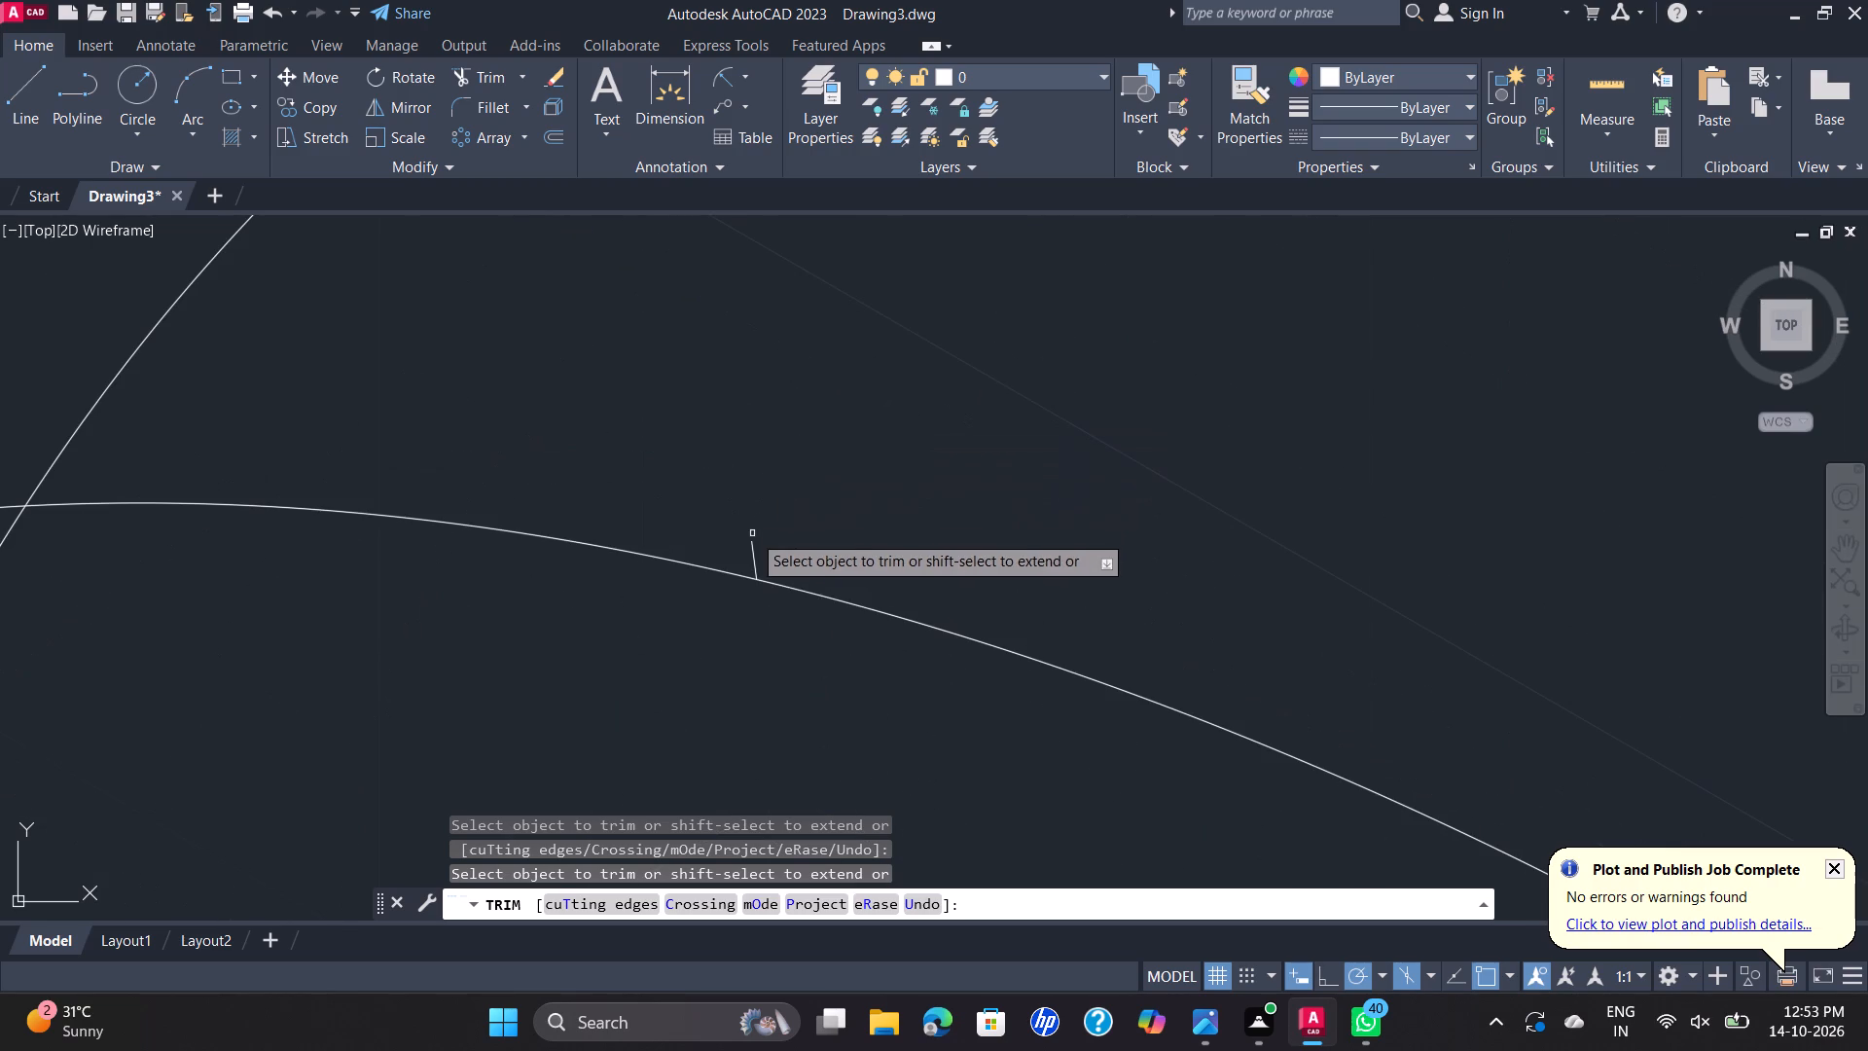
pyautogui.click(750, 552)
# Trim the plate's curved edge, the upper slot edge line and the rear inner arc where they cross the boss's bore opening.
pyautogui.scroll(-2, 754, 549)
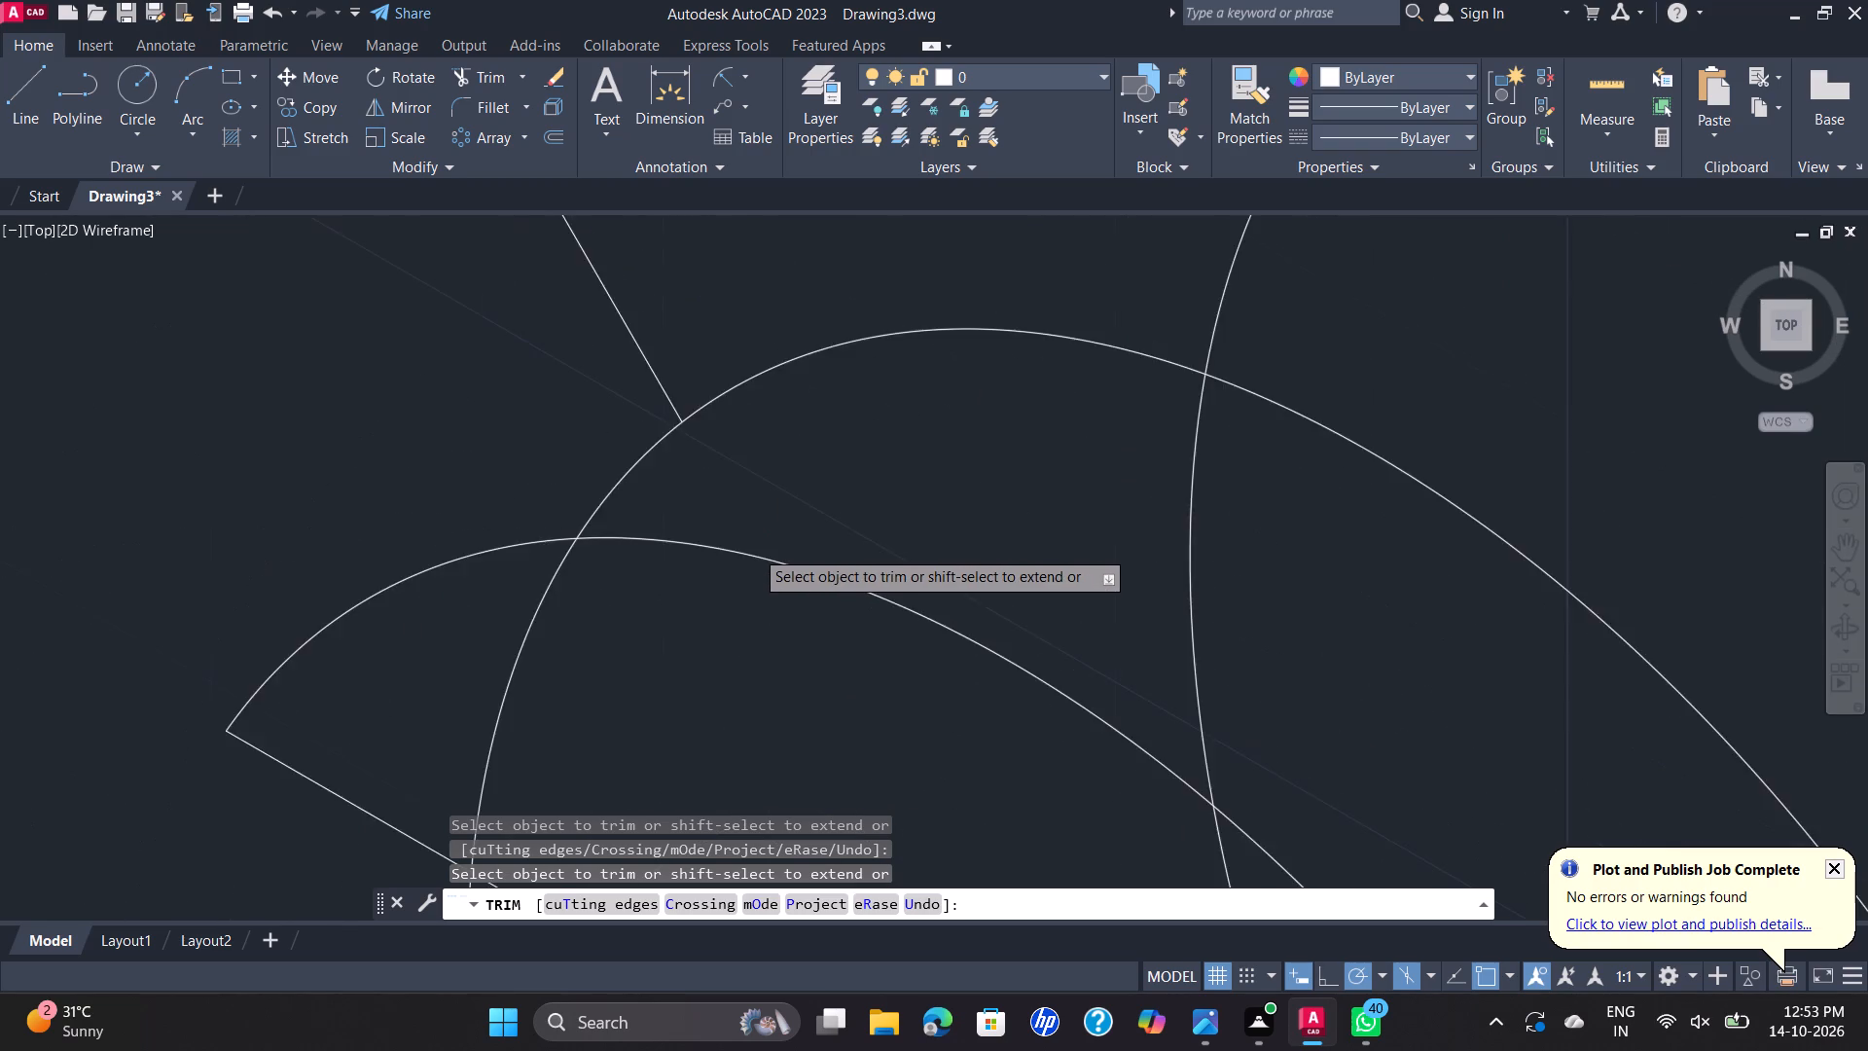
pyautogui.scroll(-4, 754, 549)
pyautogui.scroll(-2, 851, 547)
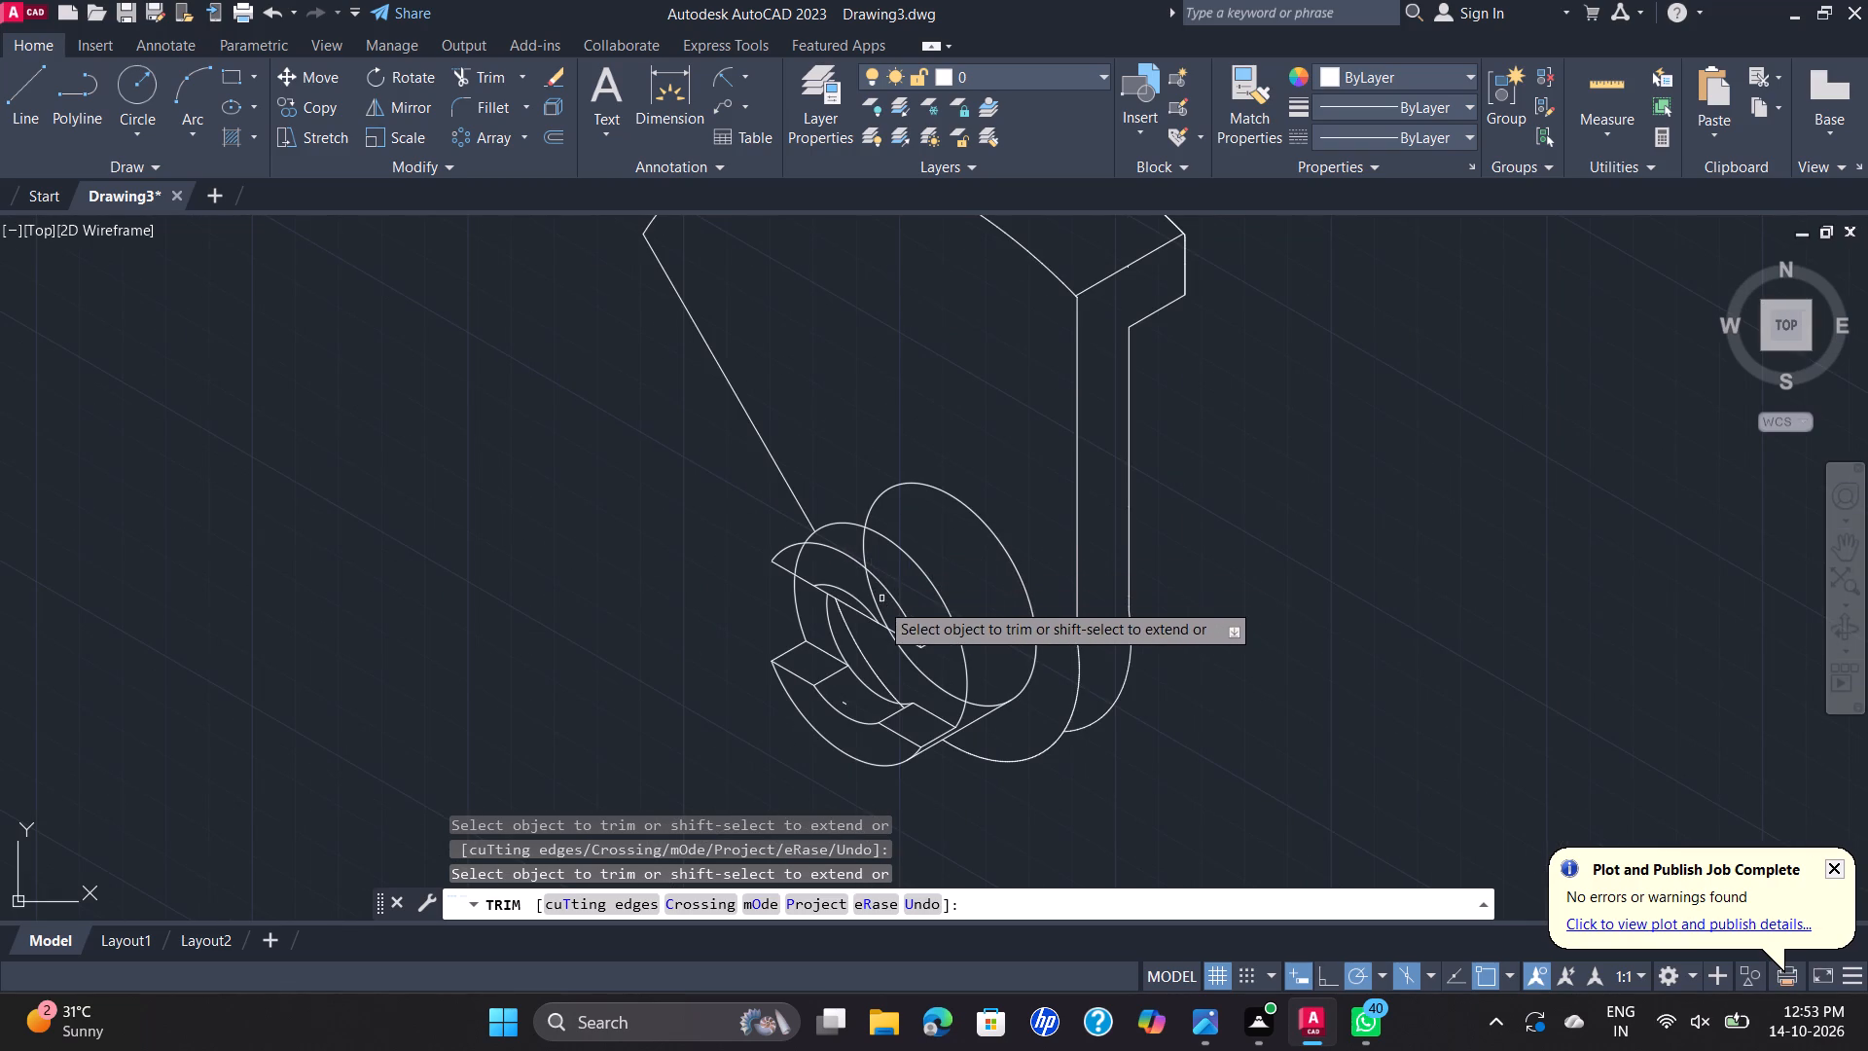
pyautogui.scroll(1, 851, 636)
pyautogui.click(851, 636)
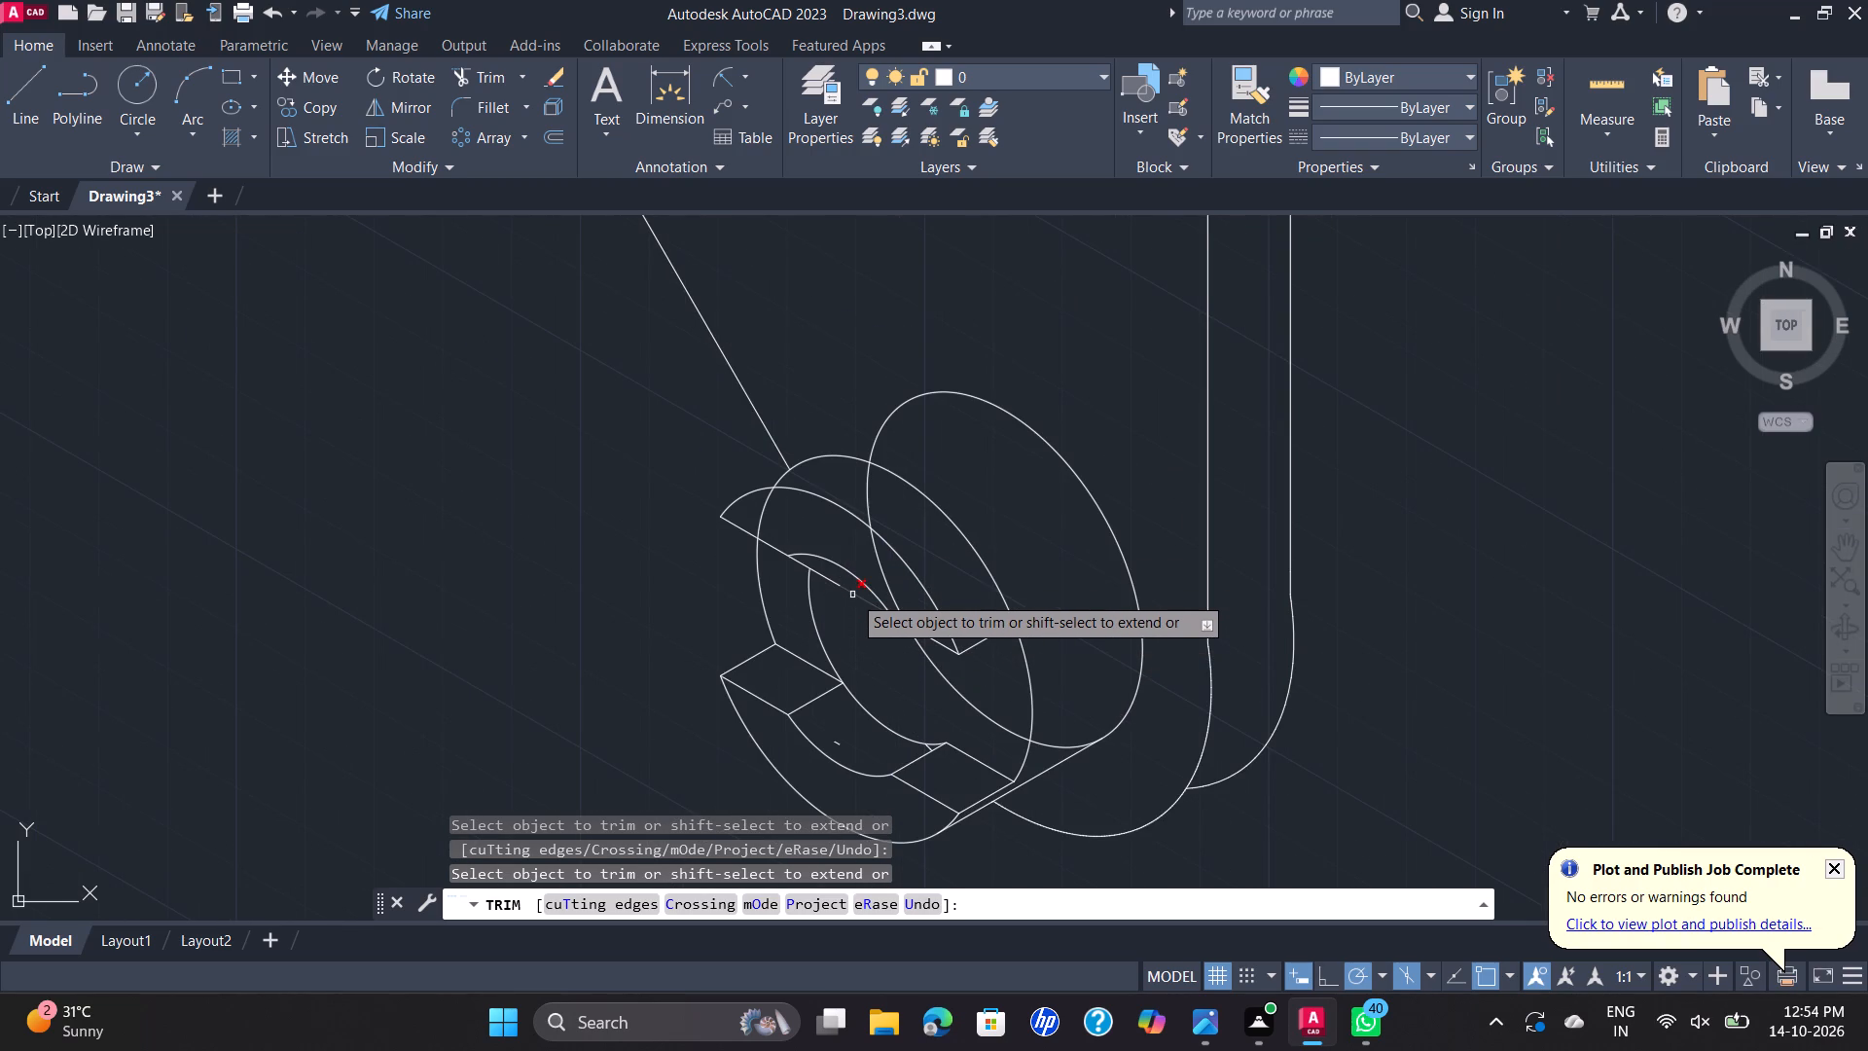
pyautogui.click(852, 595)
pyautogui.click(831, 582)
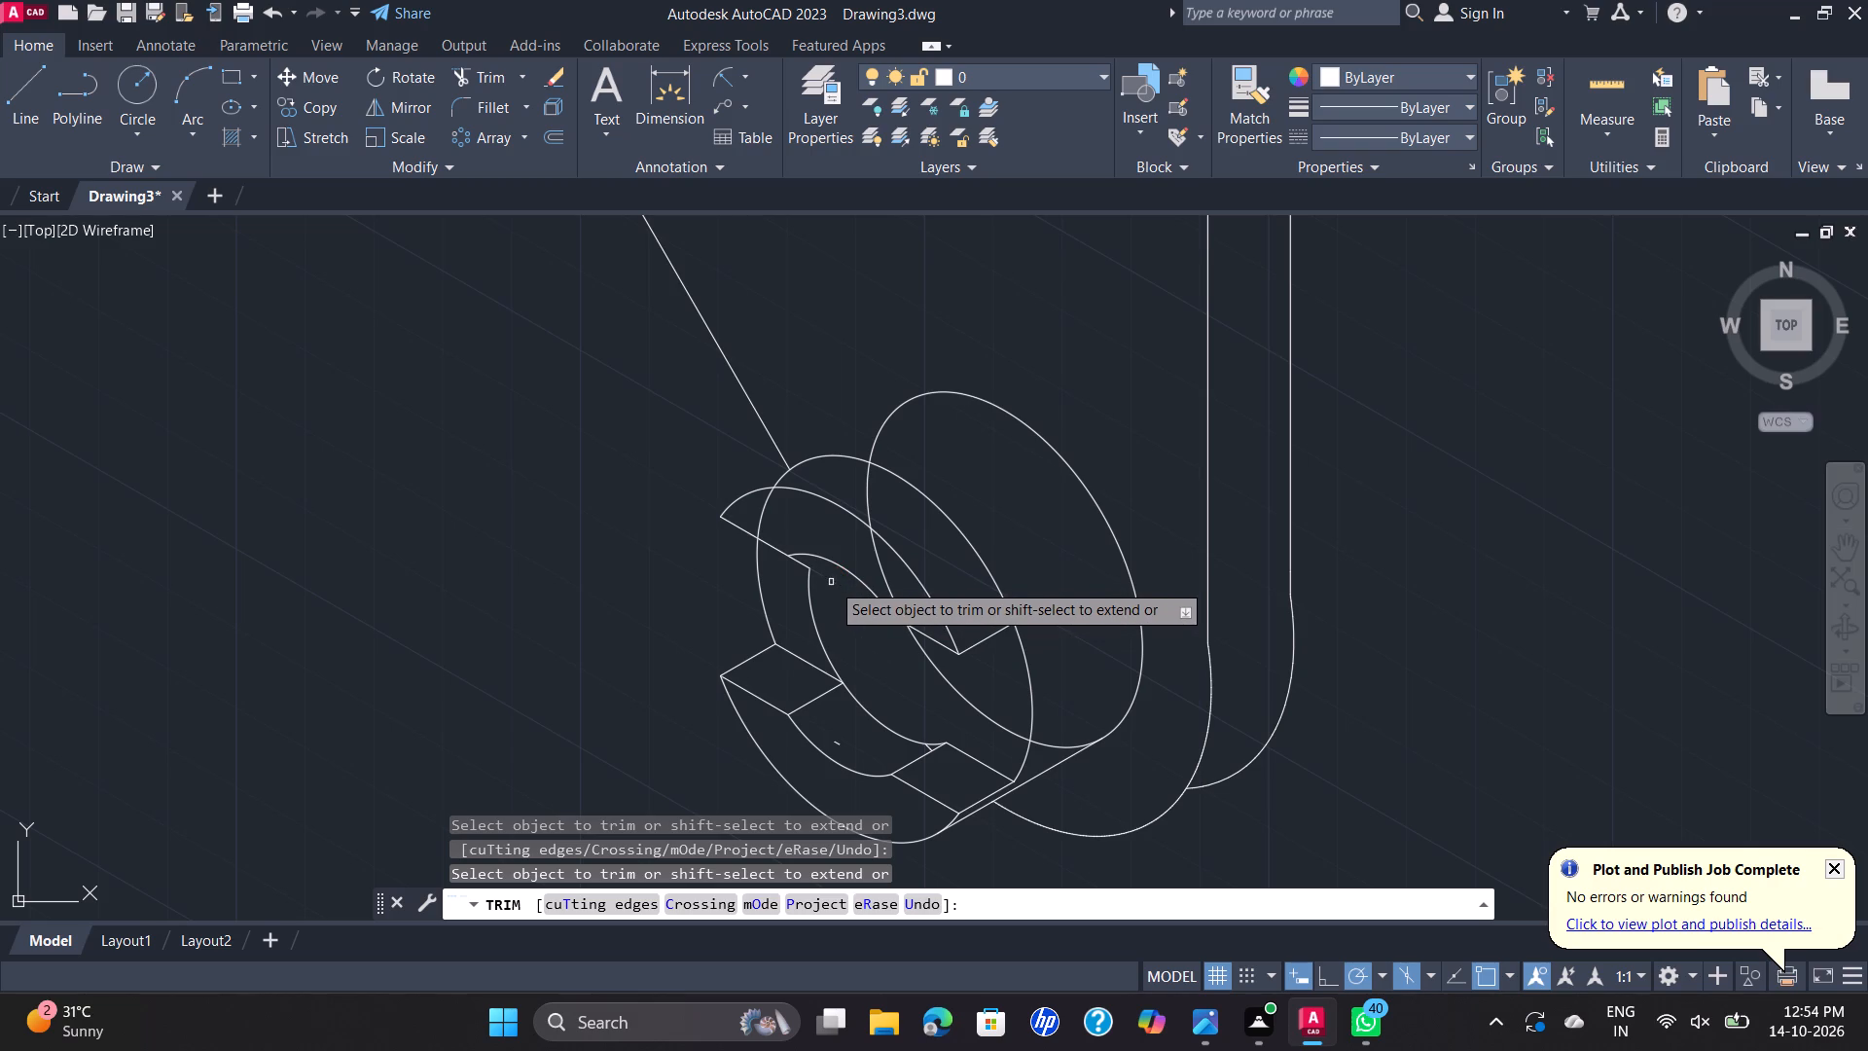
pyautogui.scroll(3, 823, 576)
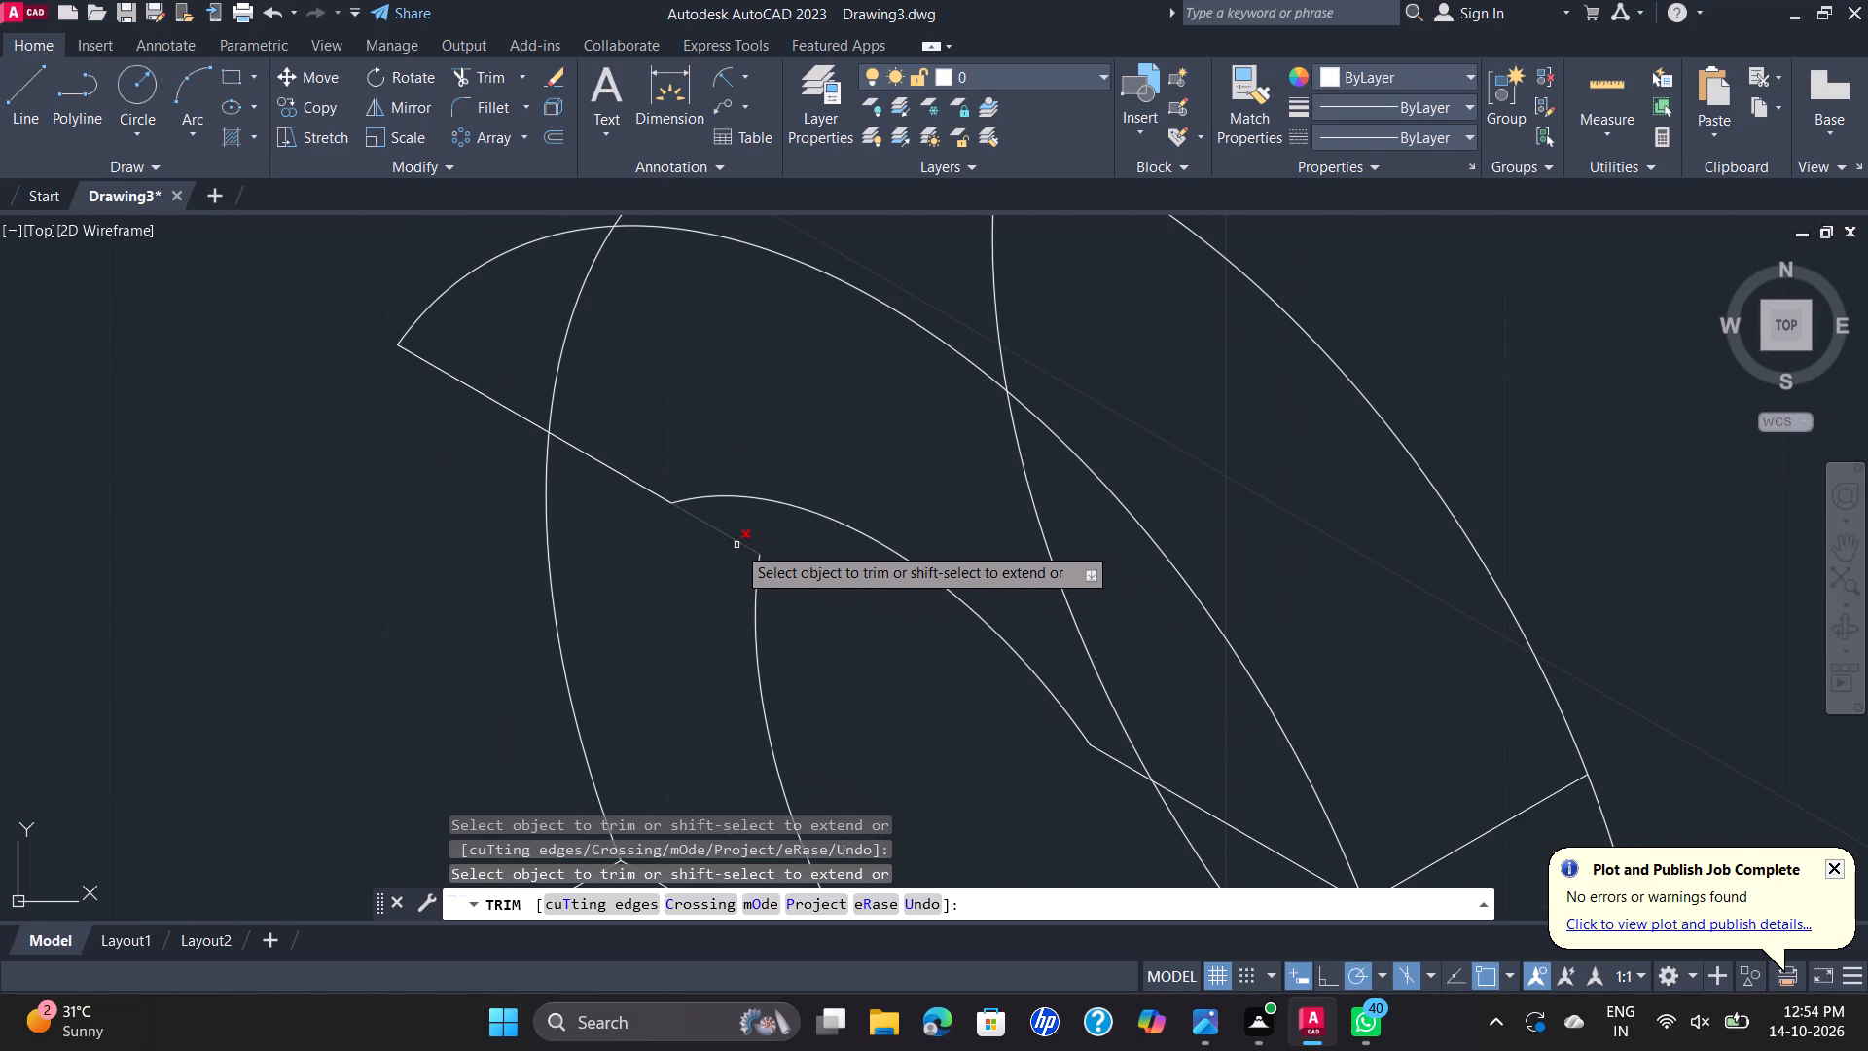
pyautogui.click(736, 545)
pyautogui.scroll(-3, 754, 547)
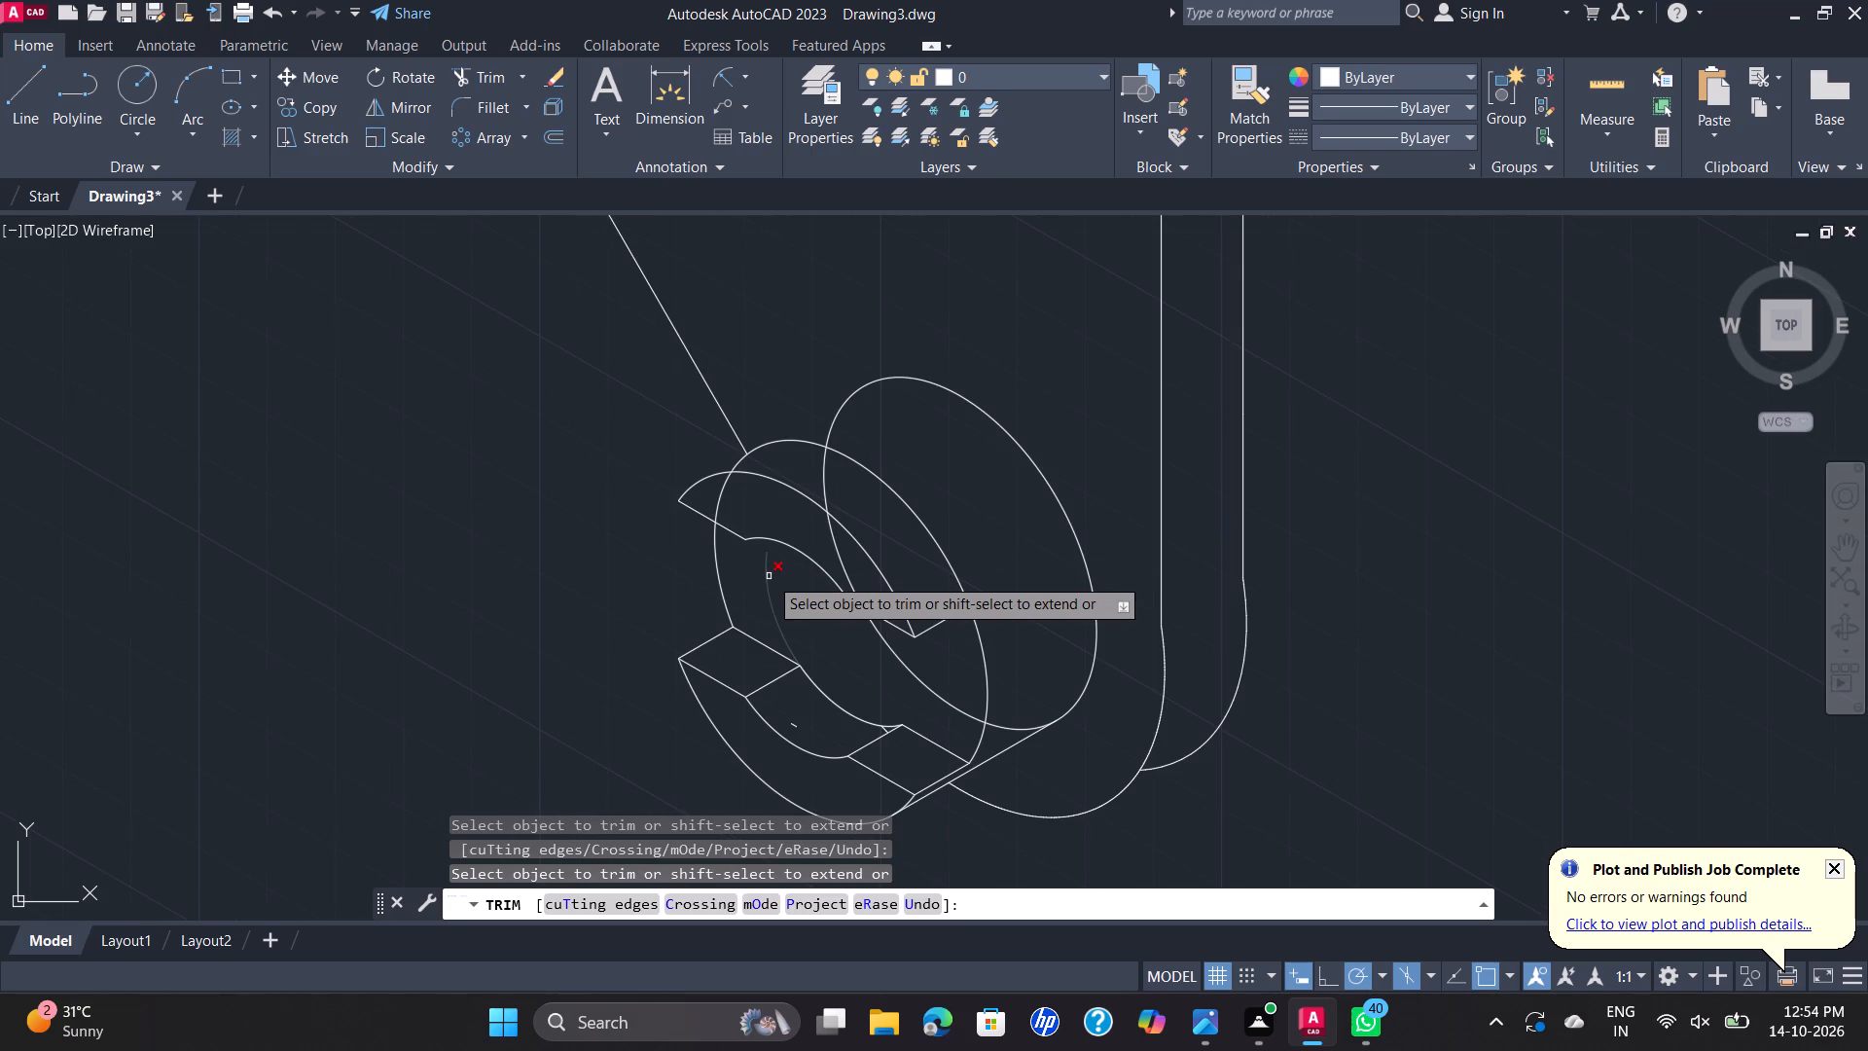
pyautogui.click(769, 576)
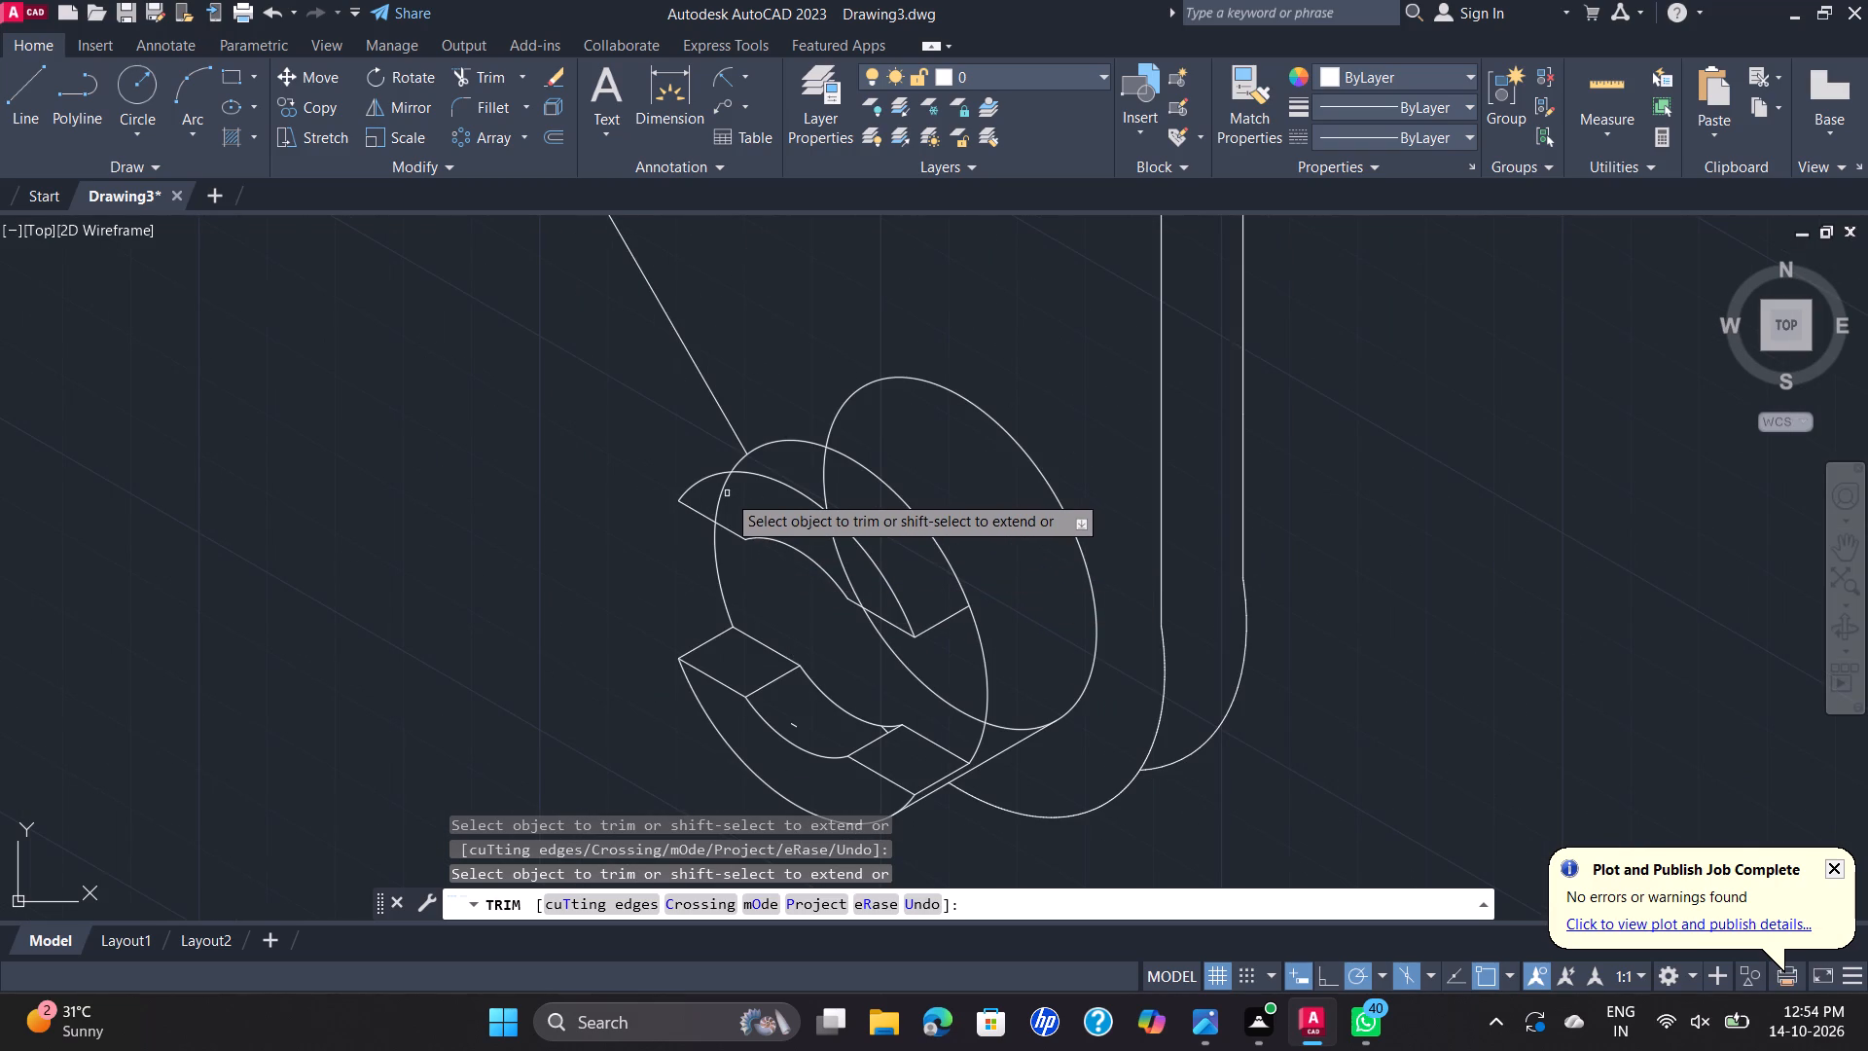
# Trim the rear outer ellipse's arc across the upper front face and remove the small leftover stubs around the lower bore arc.
pyautogui.click(723, 494)
pyautogui.scroll(-1, 734, 496)
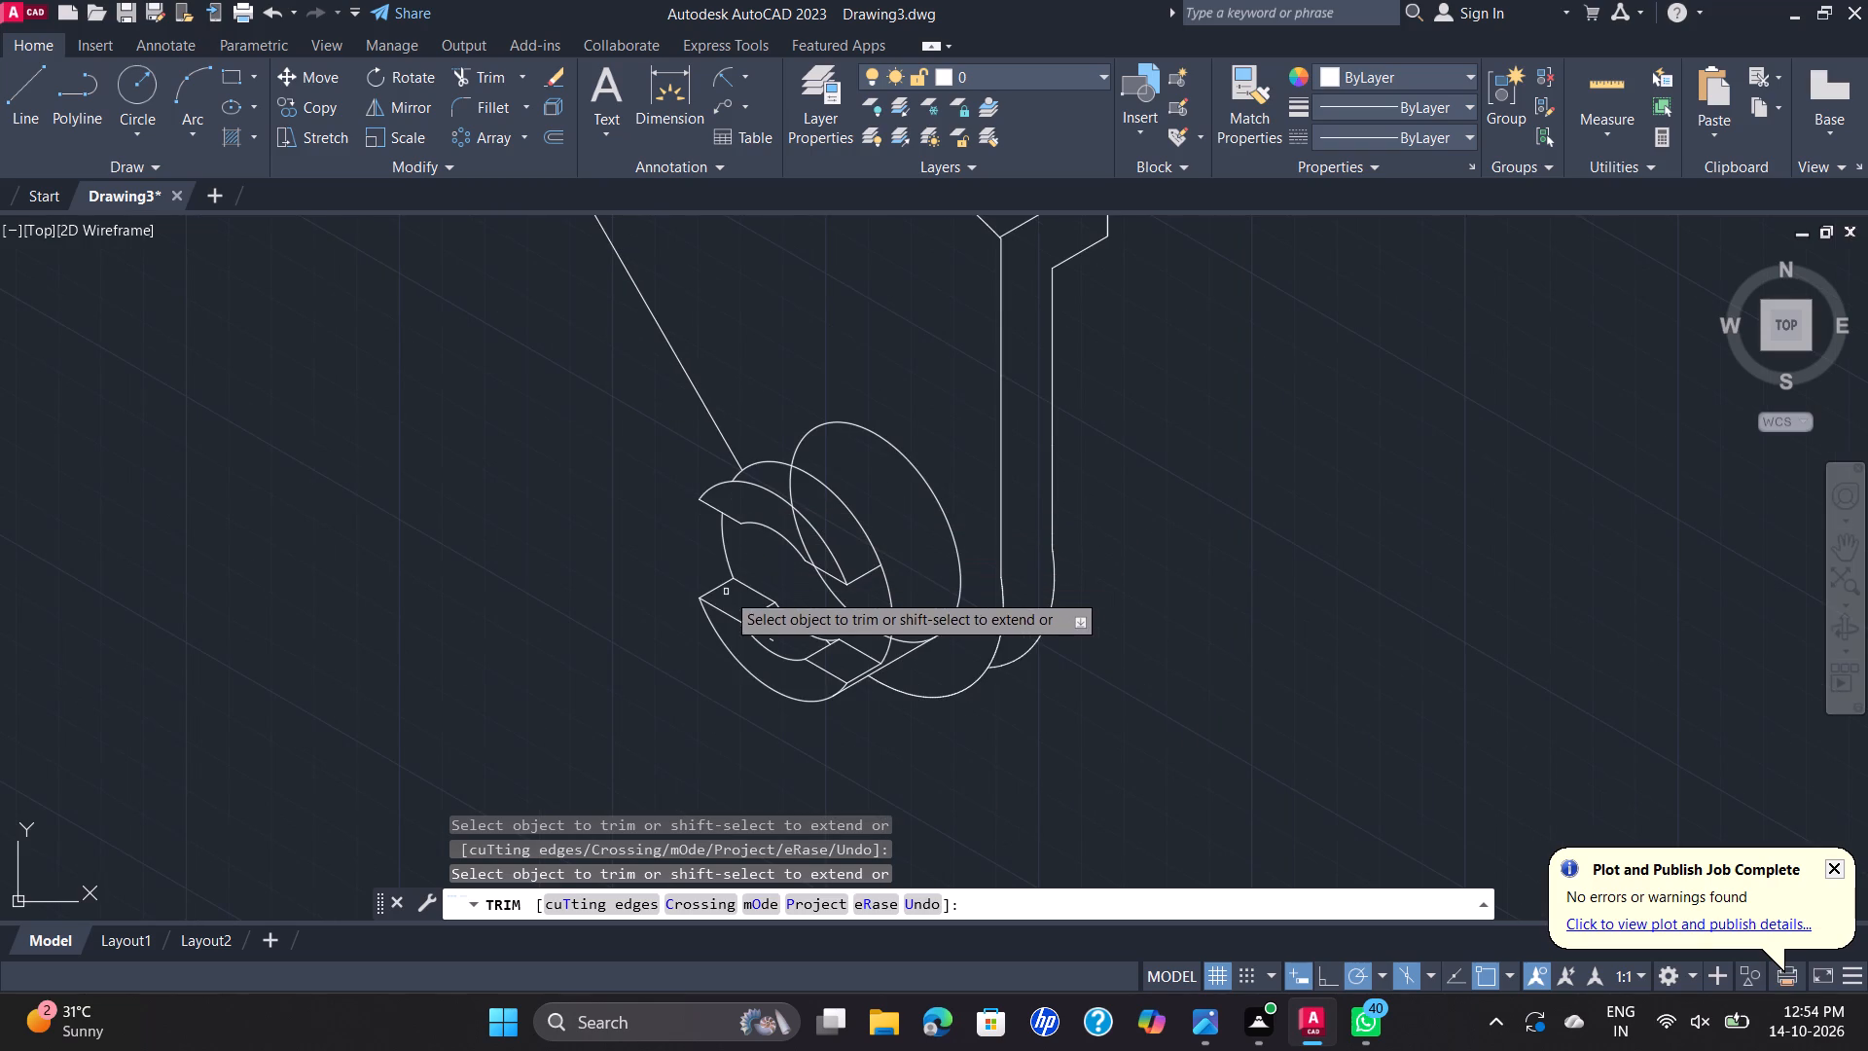
pyautogui.scroll(2, 772, 632)
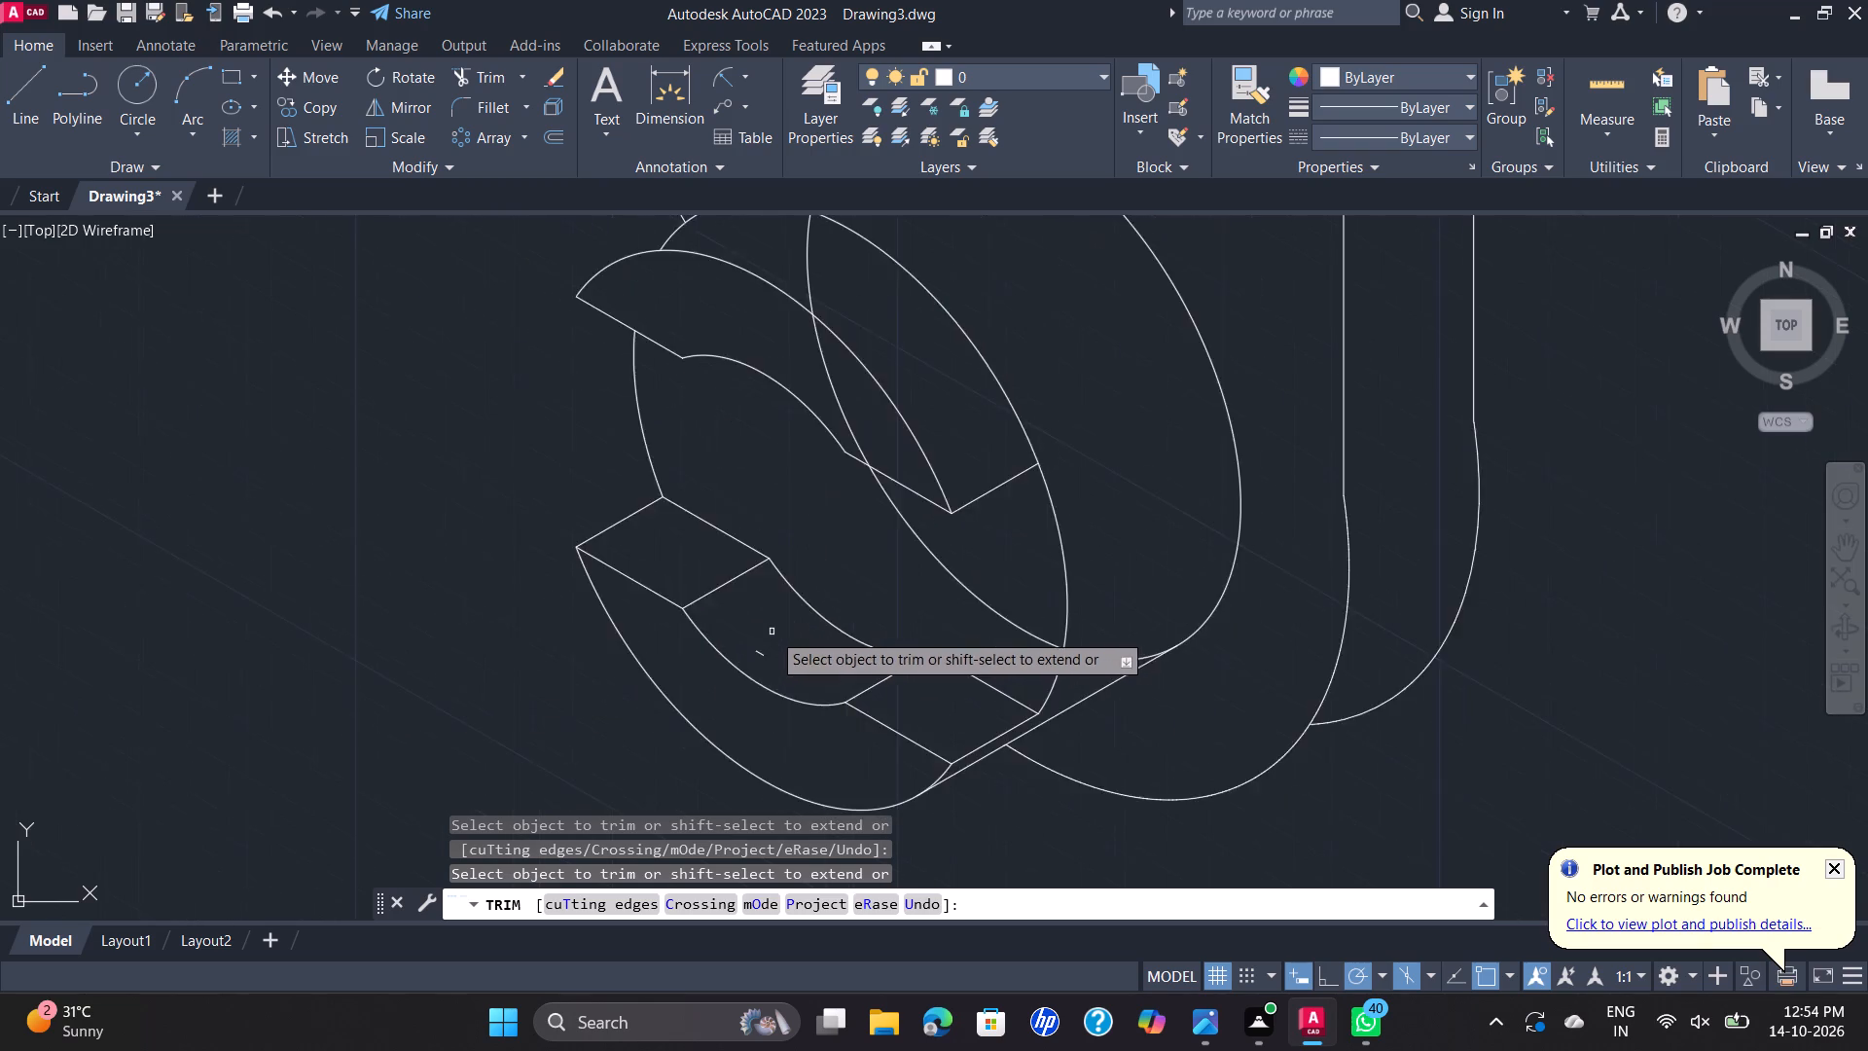
pyautogui.scroll(2, 771, 632)
pyautogui.click(747, 692)
pyautogui.scroll(-3, 745, 685)
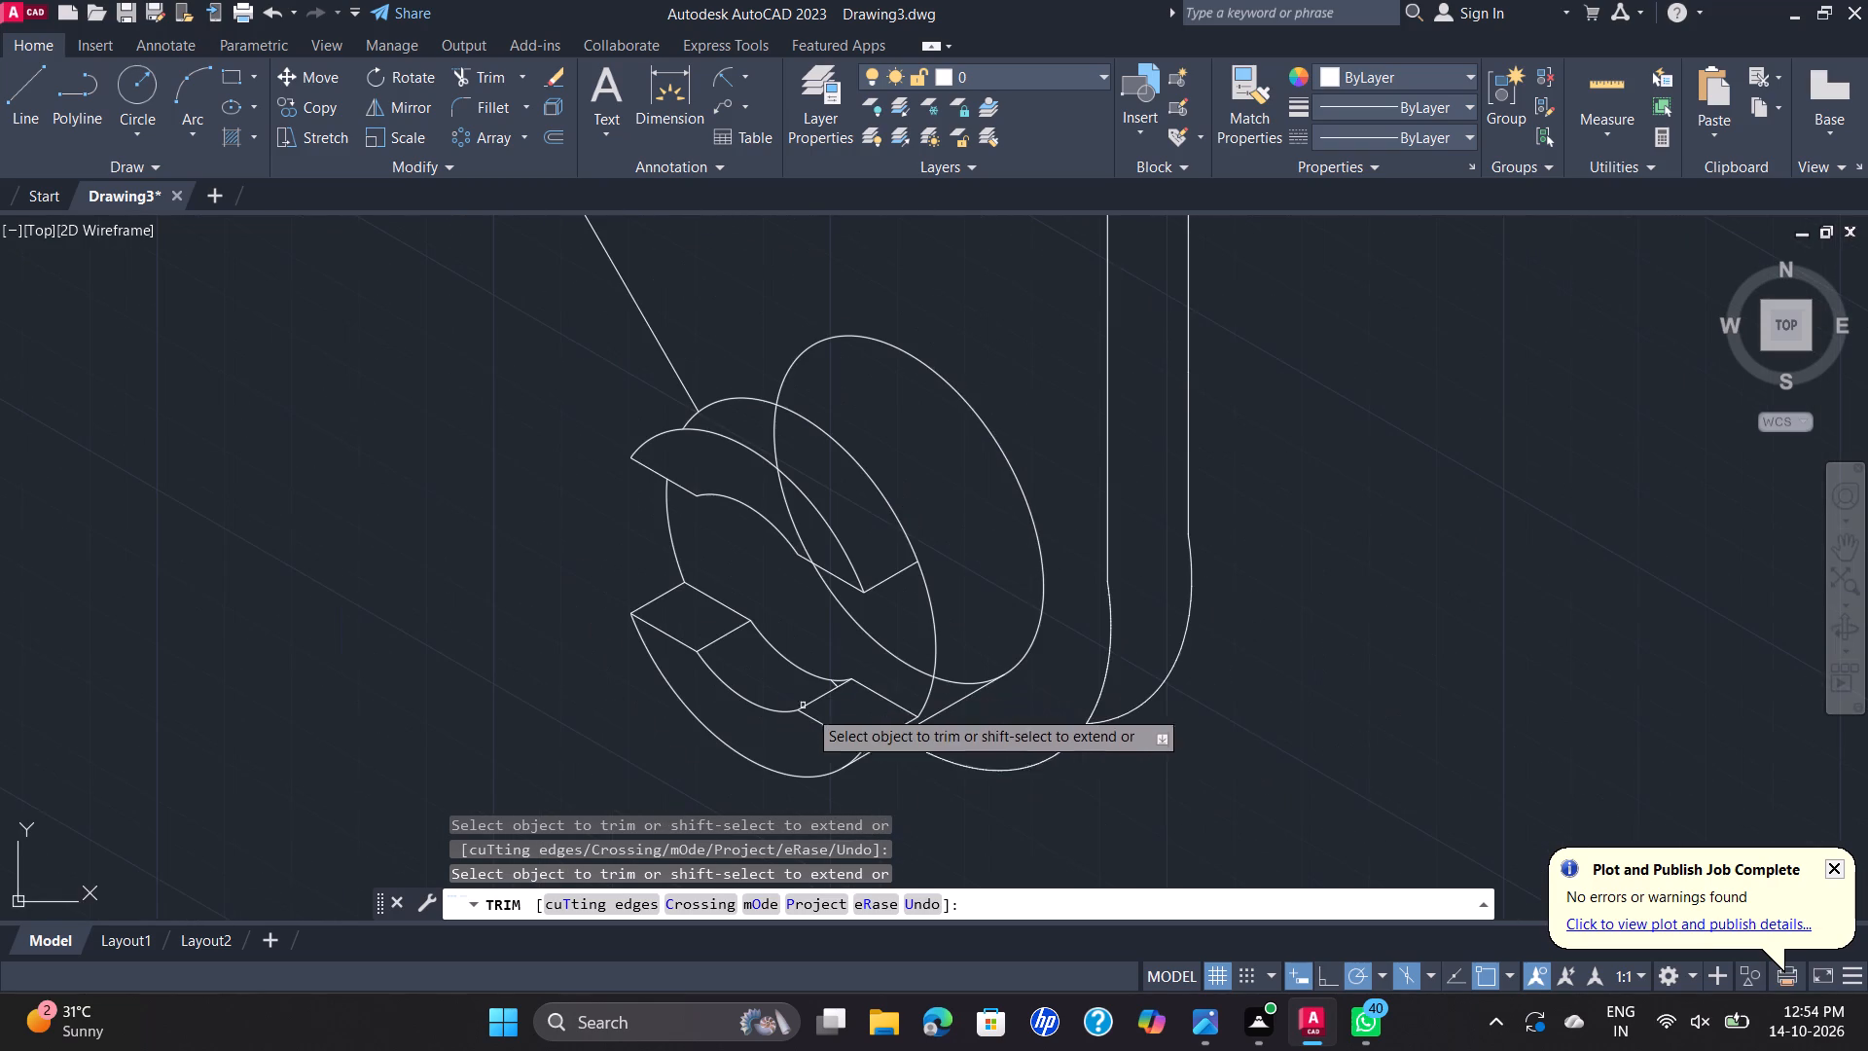
pyautogui.scroll(4, 840, 683)
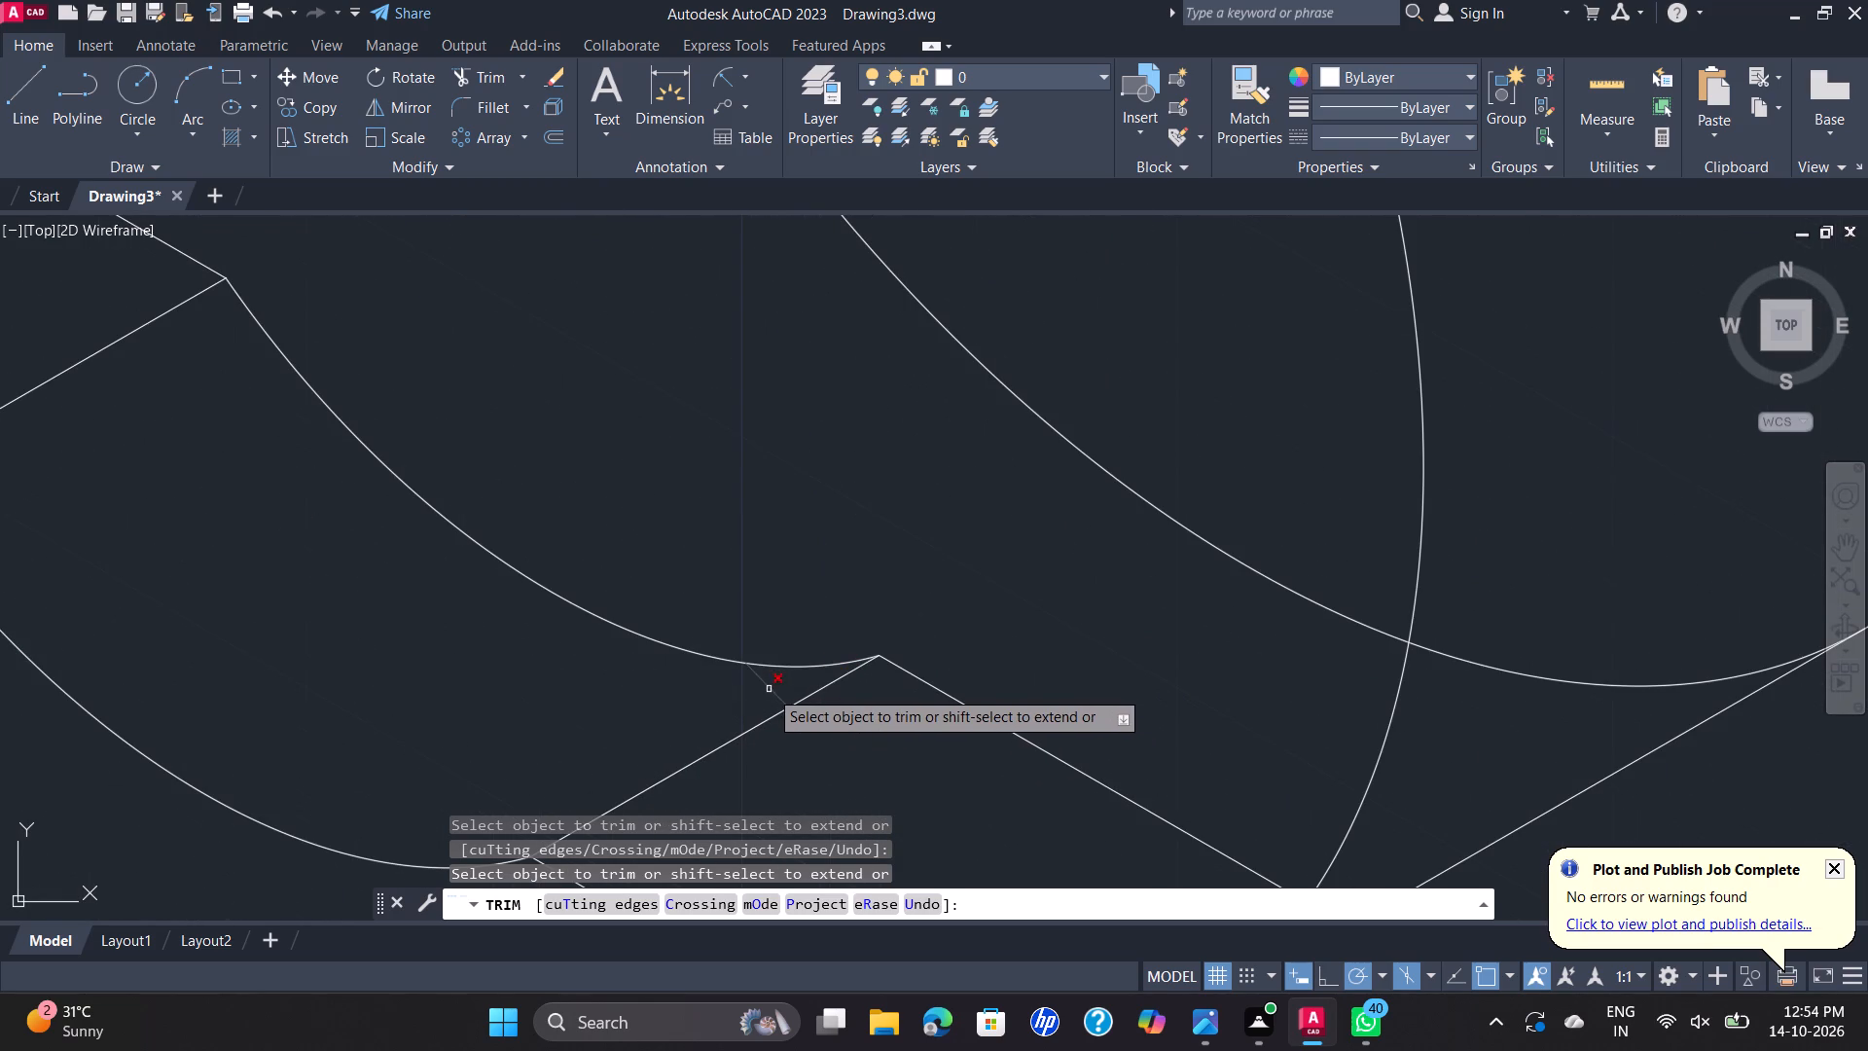
pyautogui.click(769, 689)
pyautogui.scroll(-4, 770, 687)
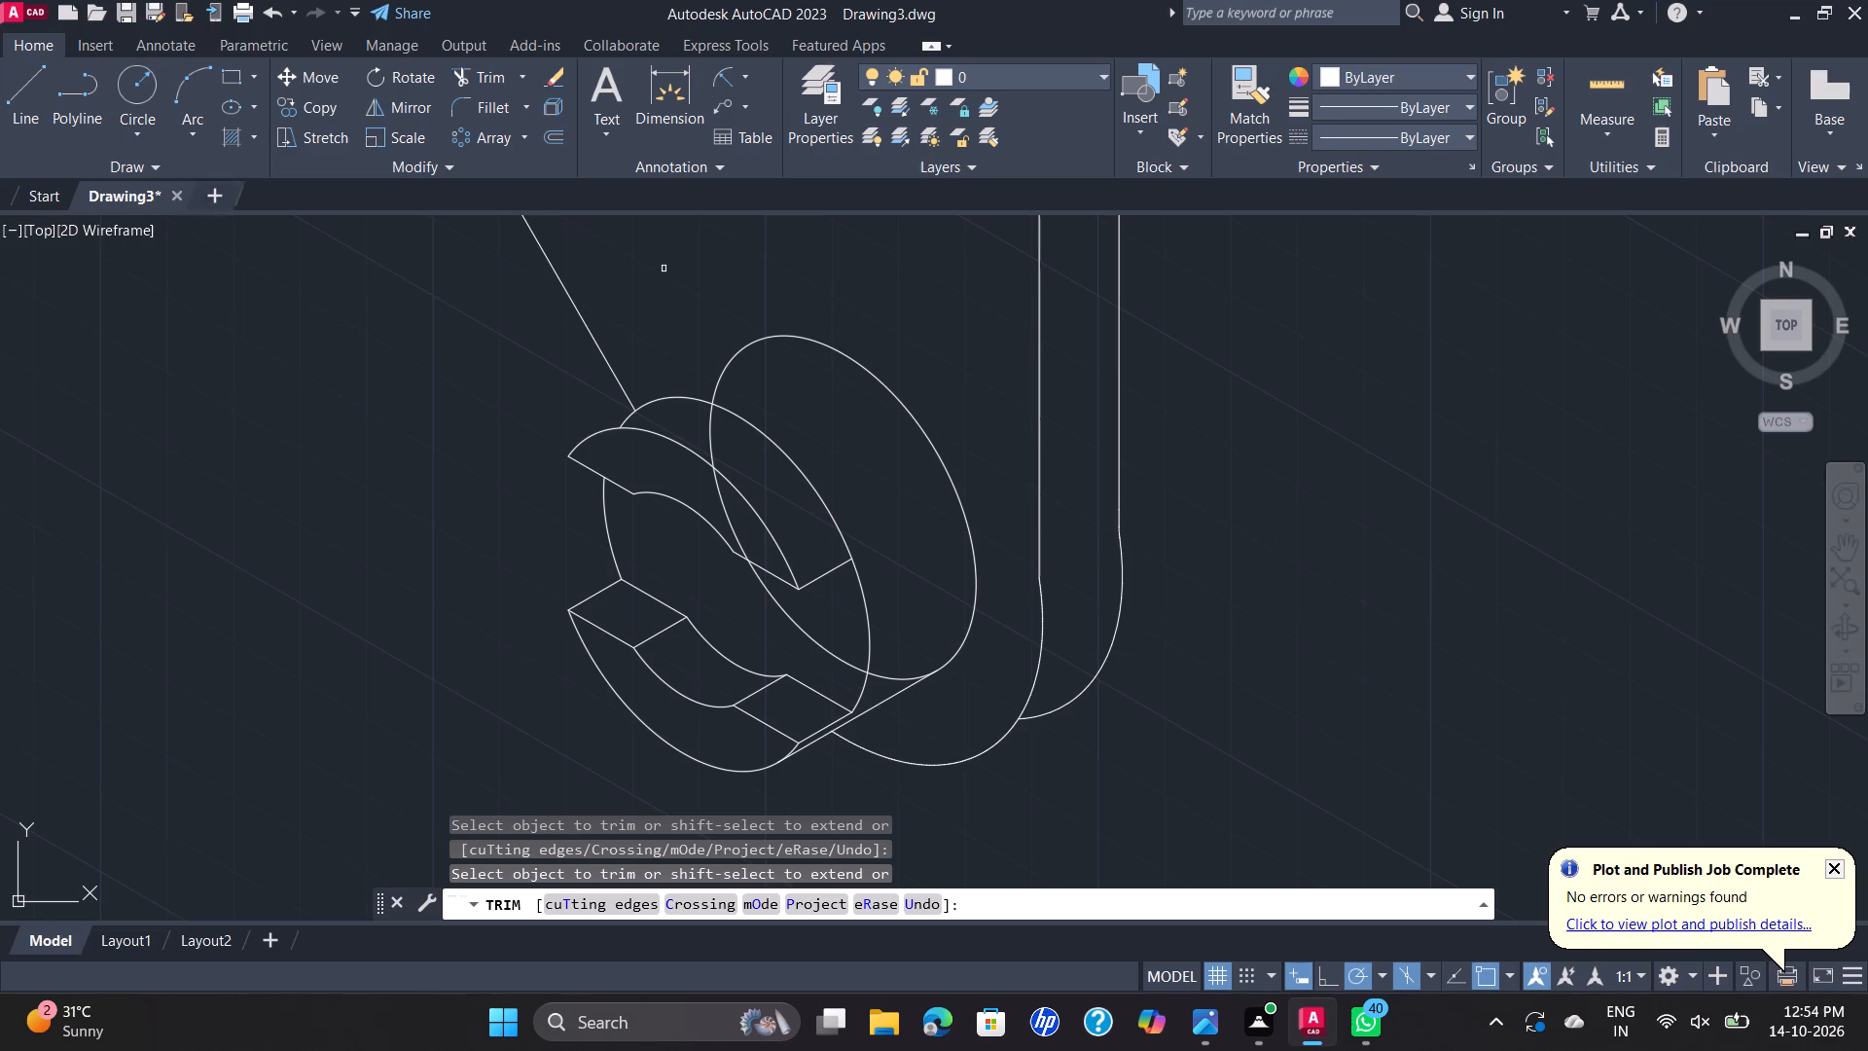
pyautogui.press('Escape')
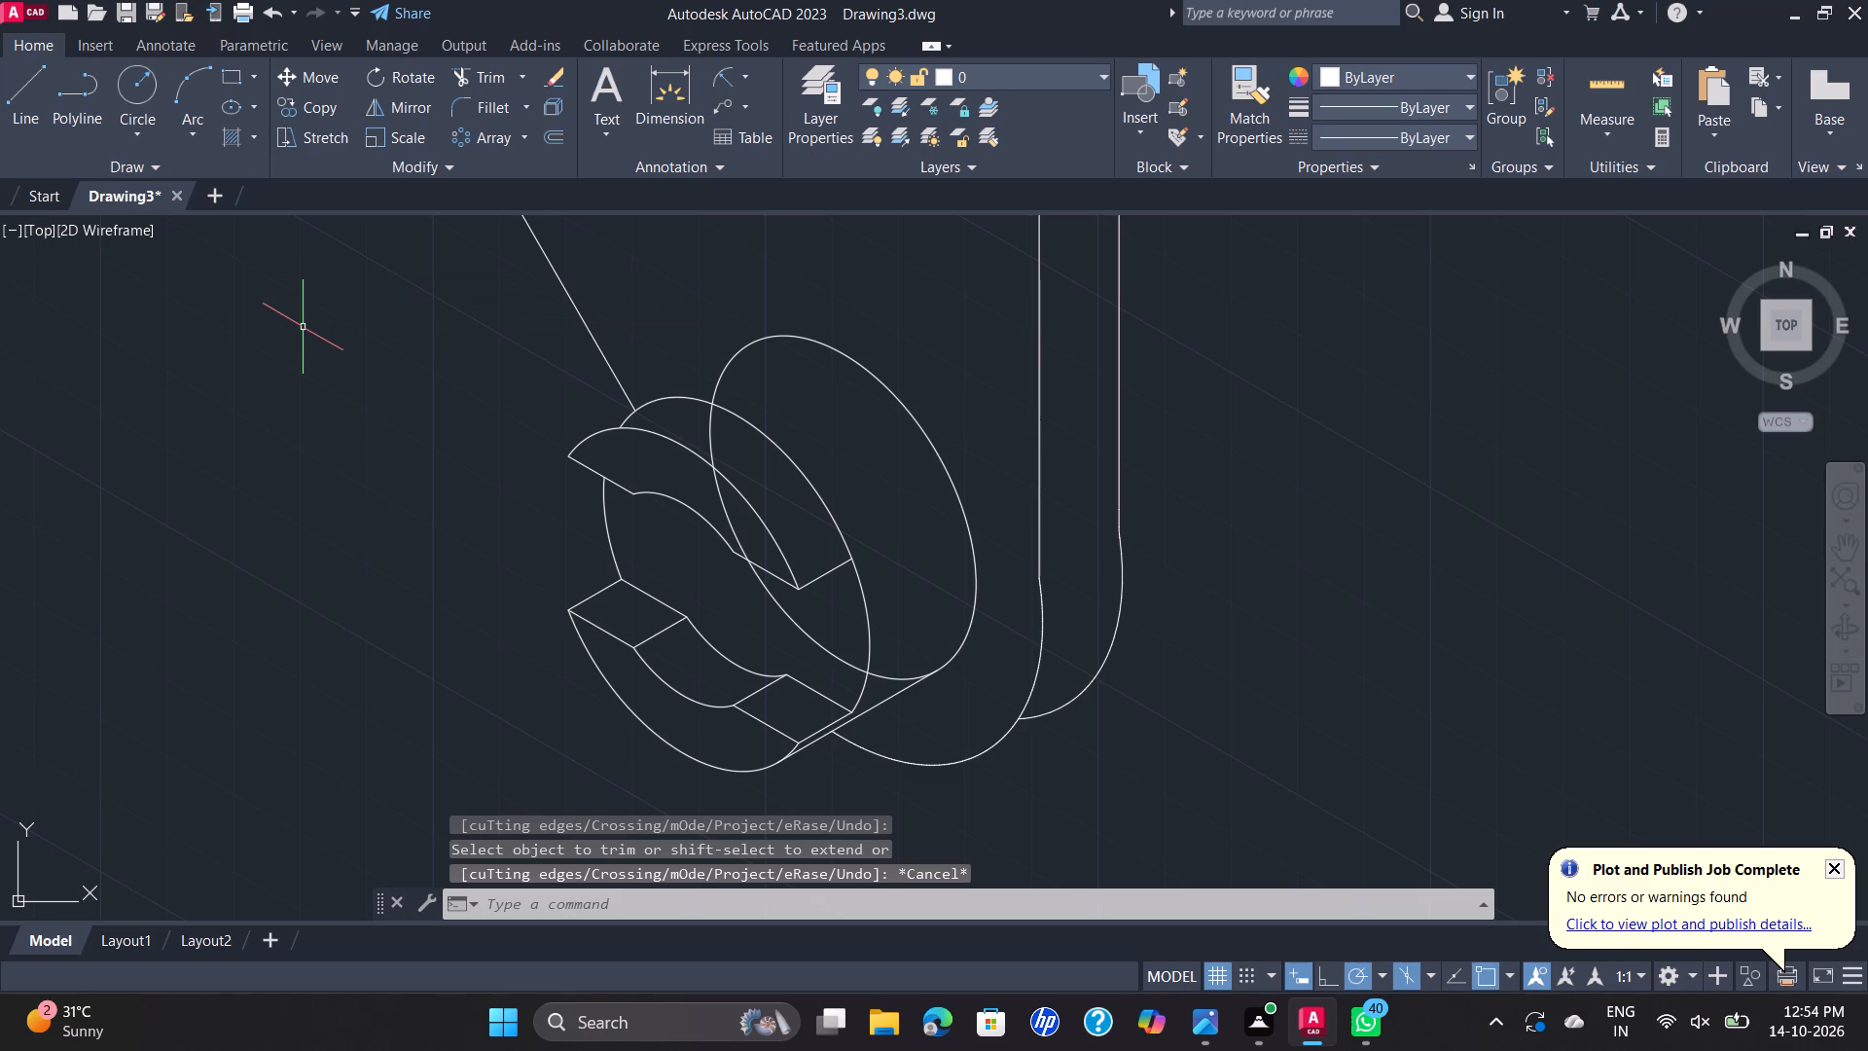
# Draw an isocircle with a diameter of 25 centred on the boss's front face.
pyautogui.press('e')
pyautogui.press('l')
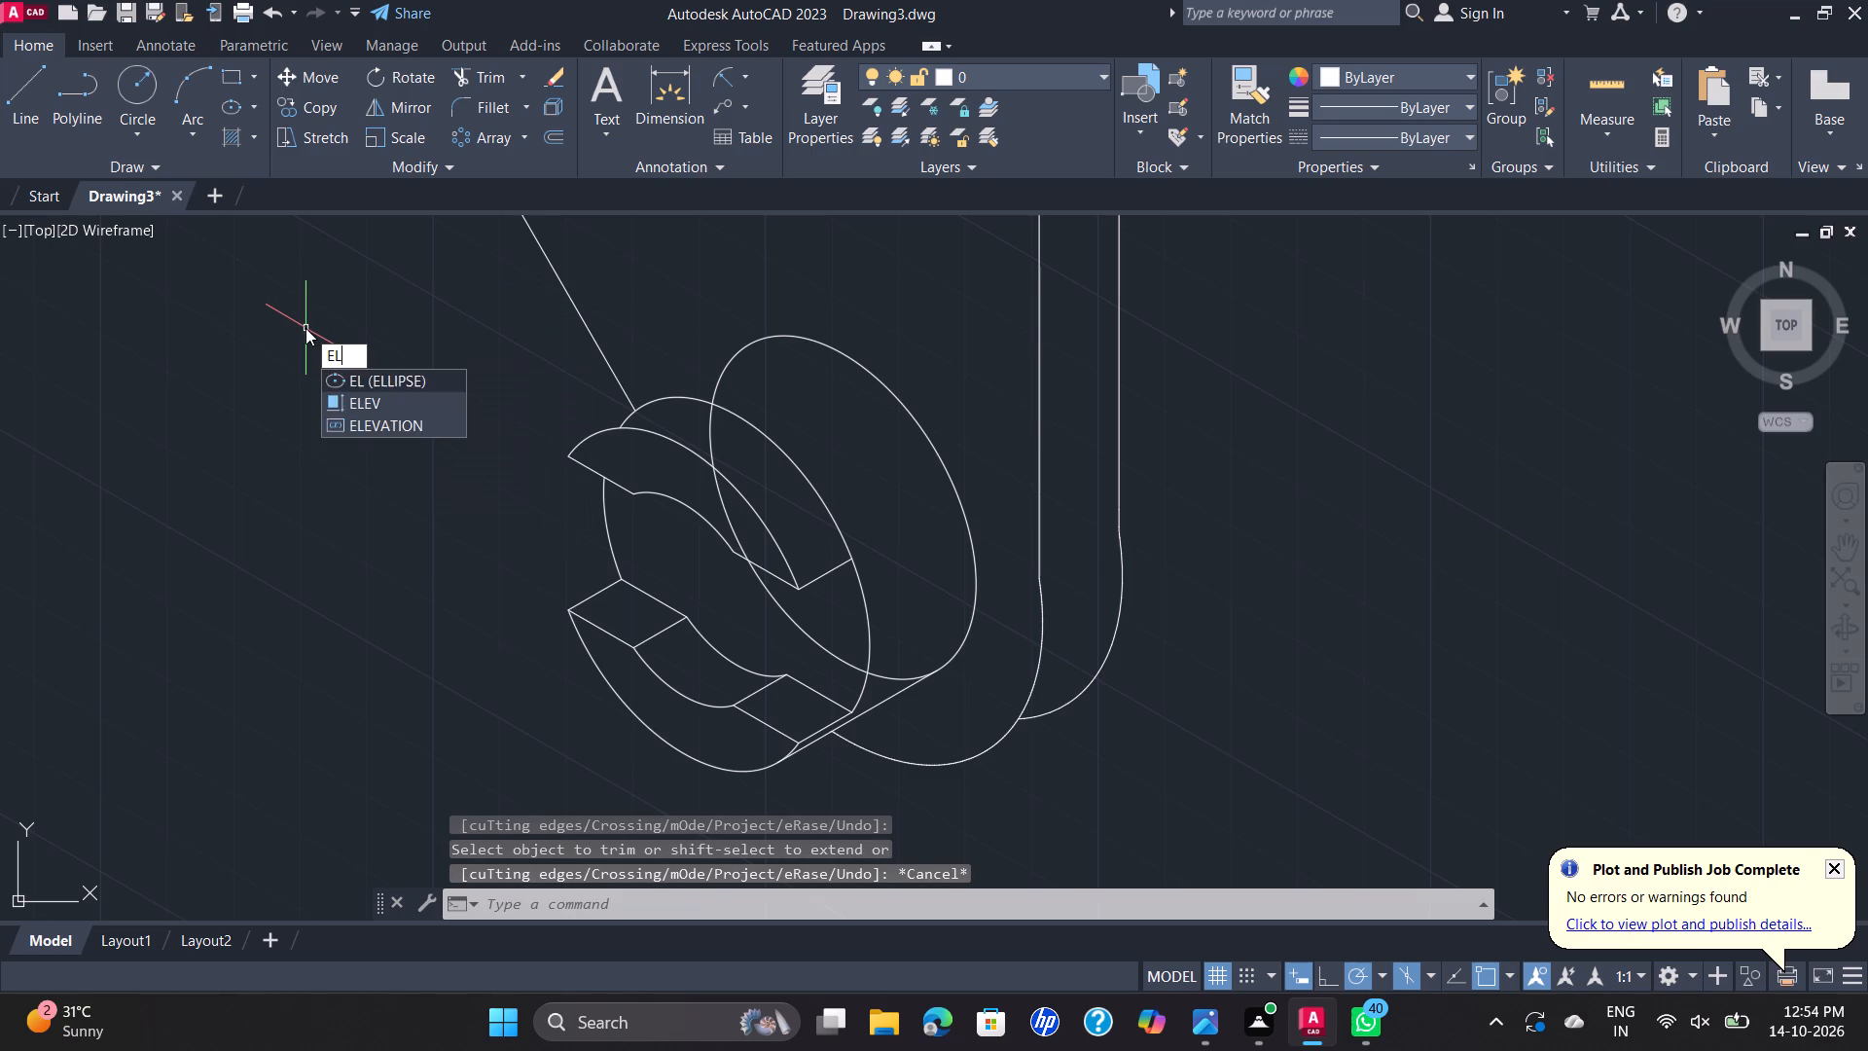
pyautogui.press('Return')
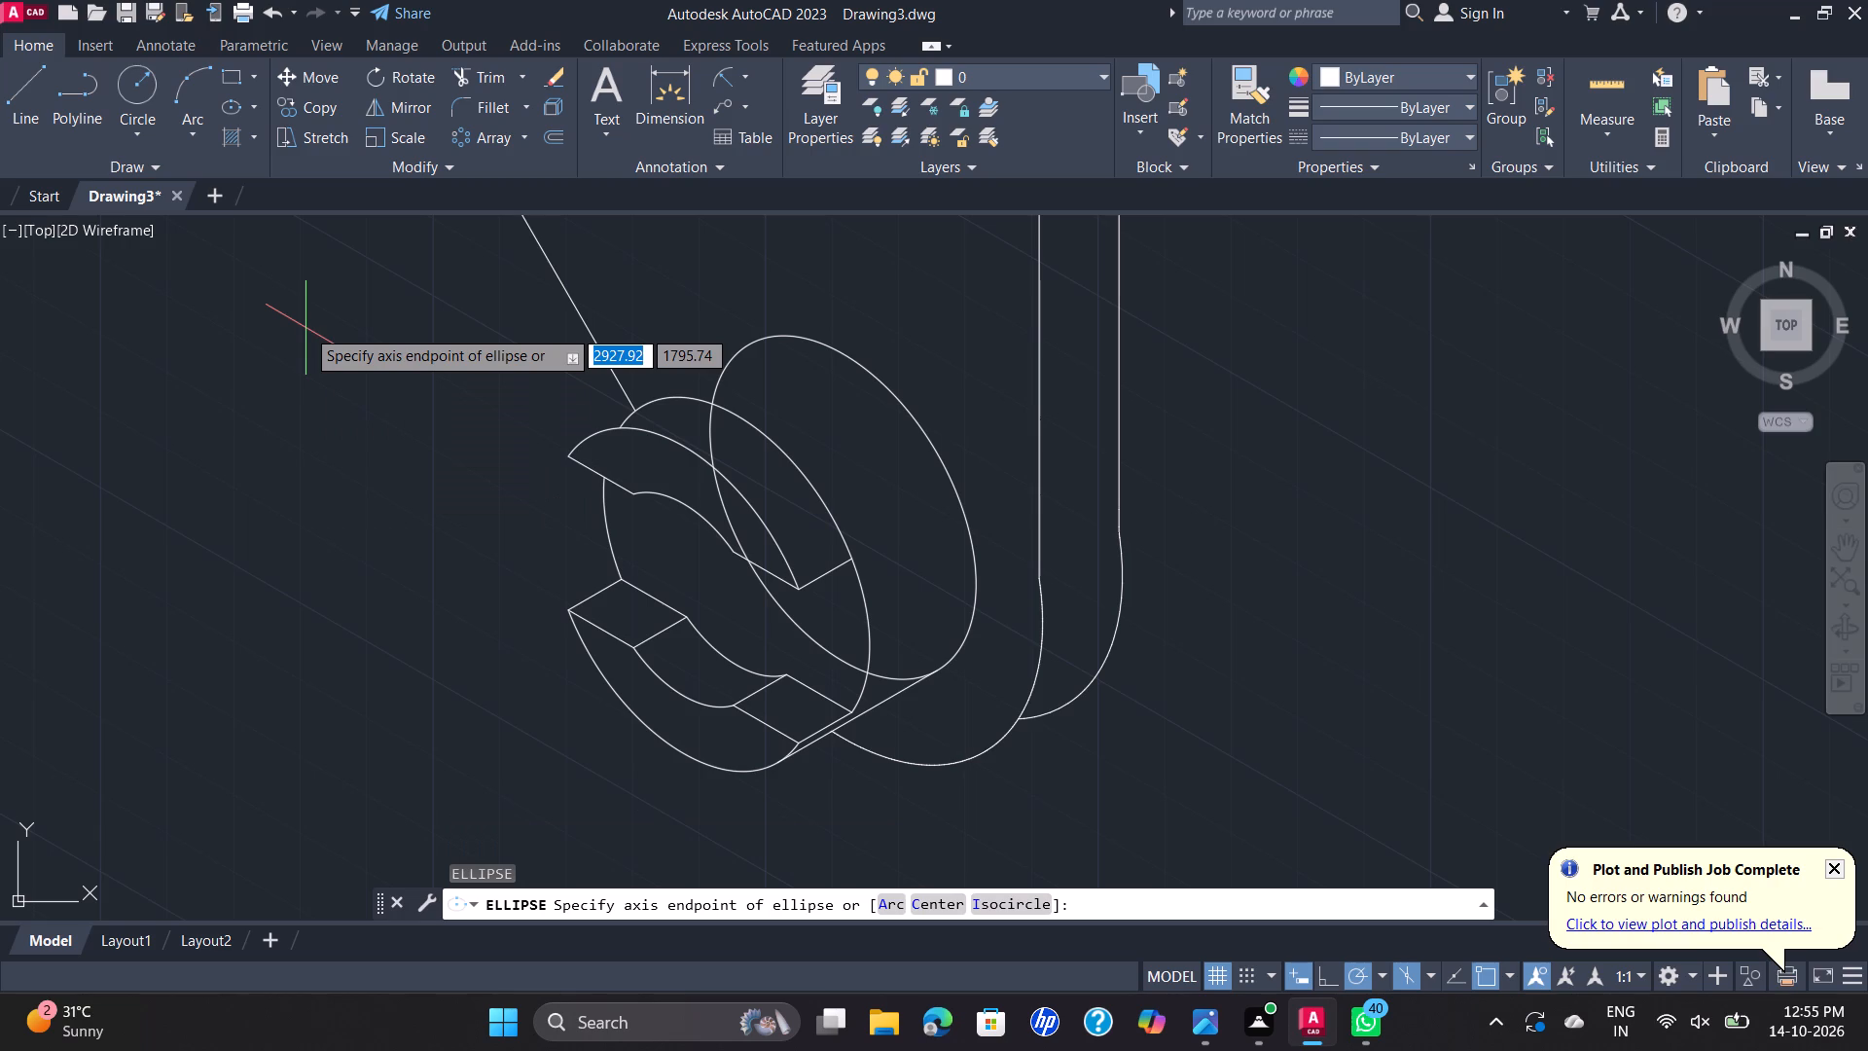
pyautogui.write('ISO')
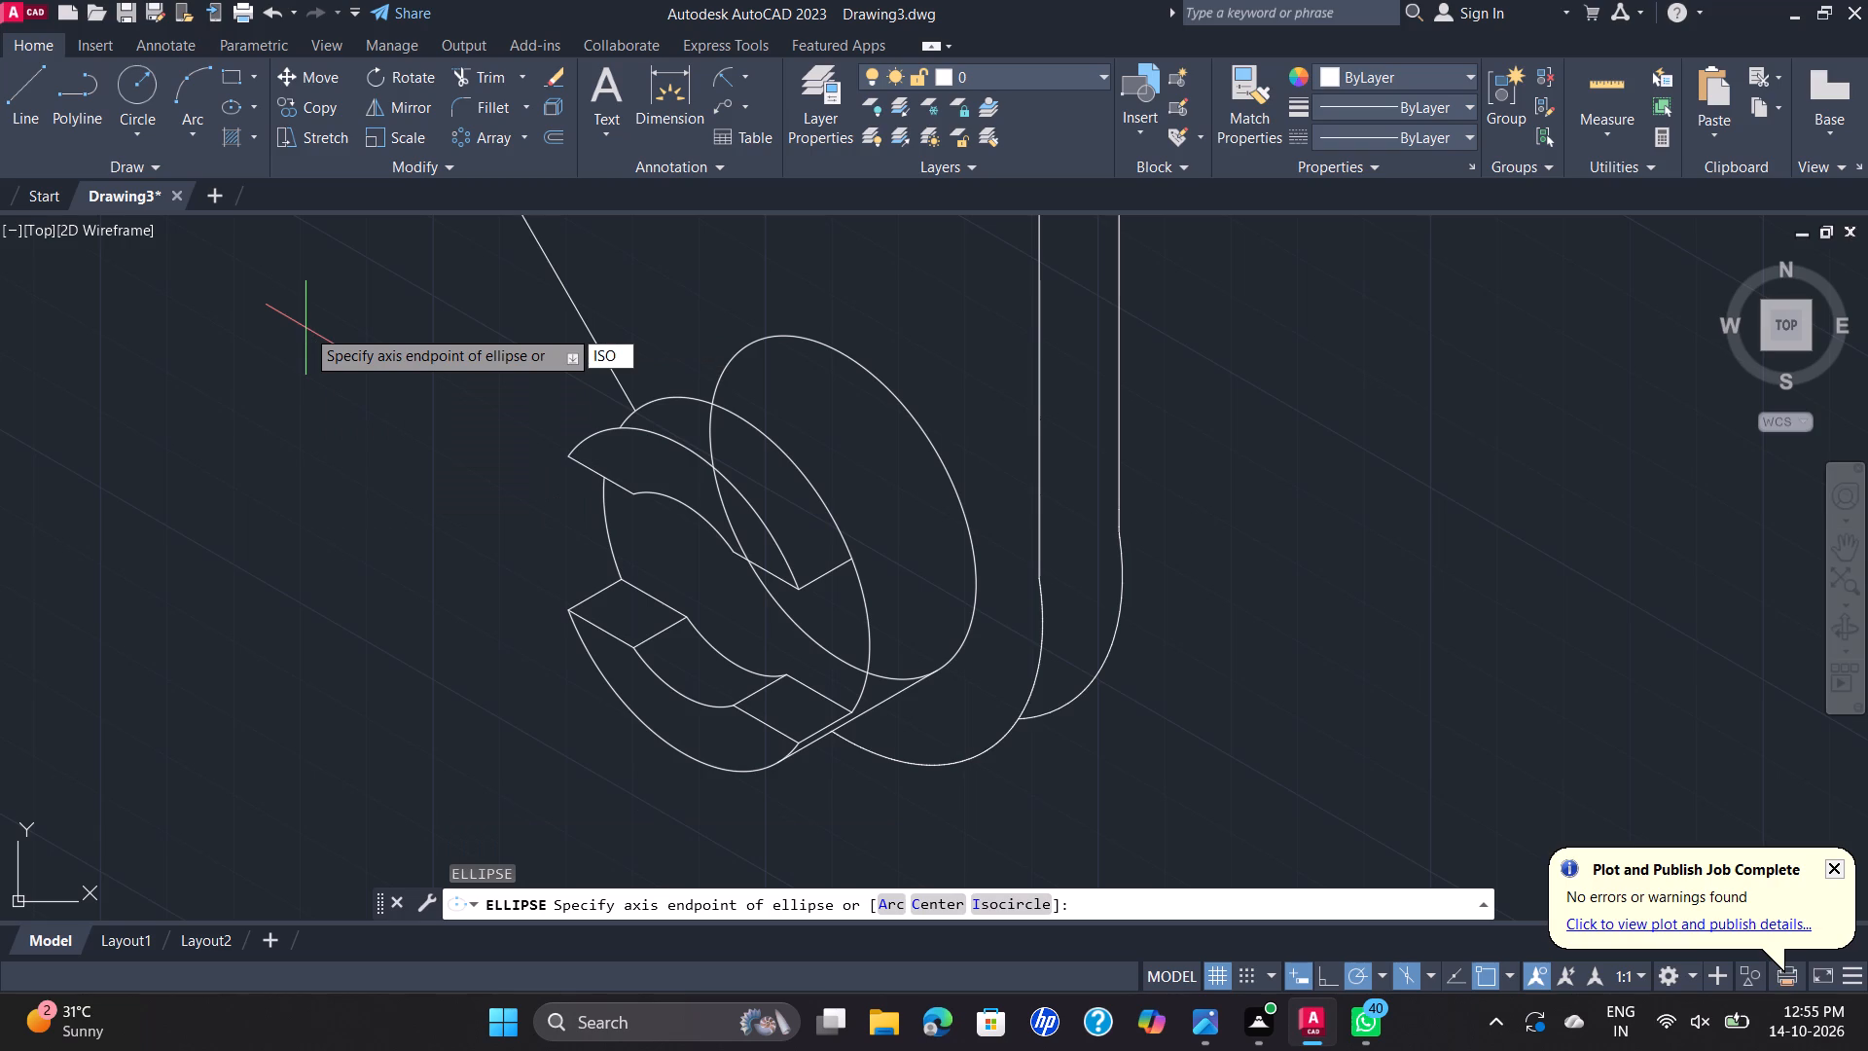
pyautogui.press('Return')
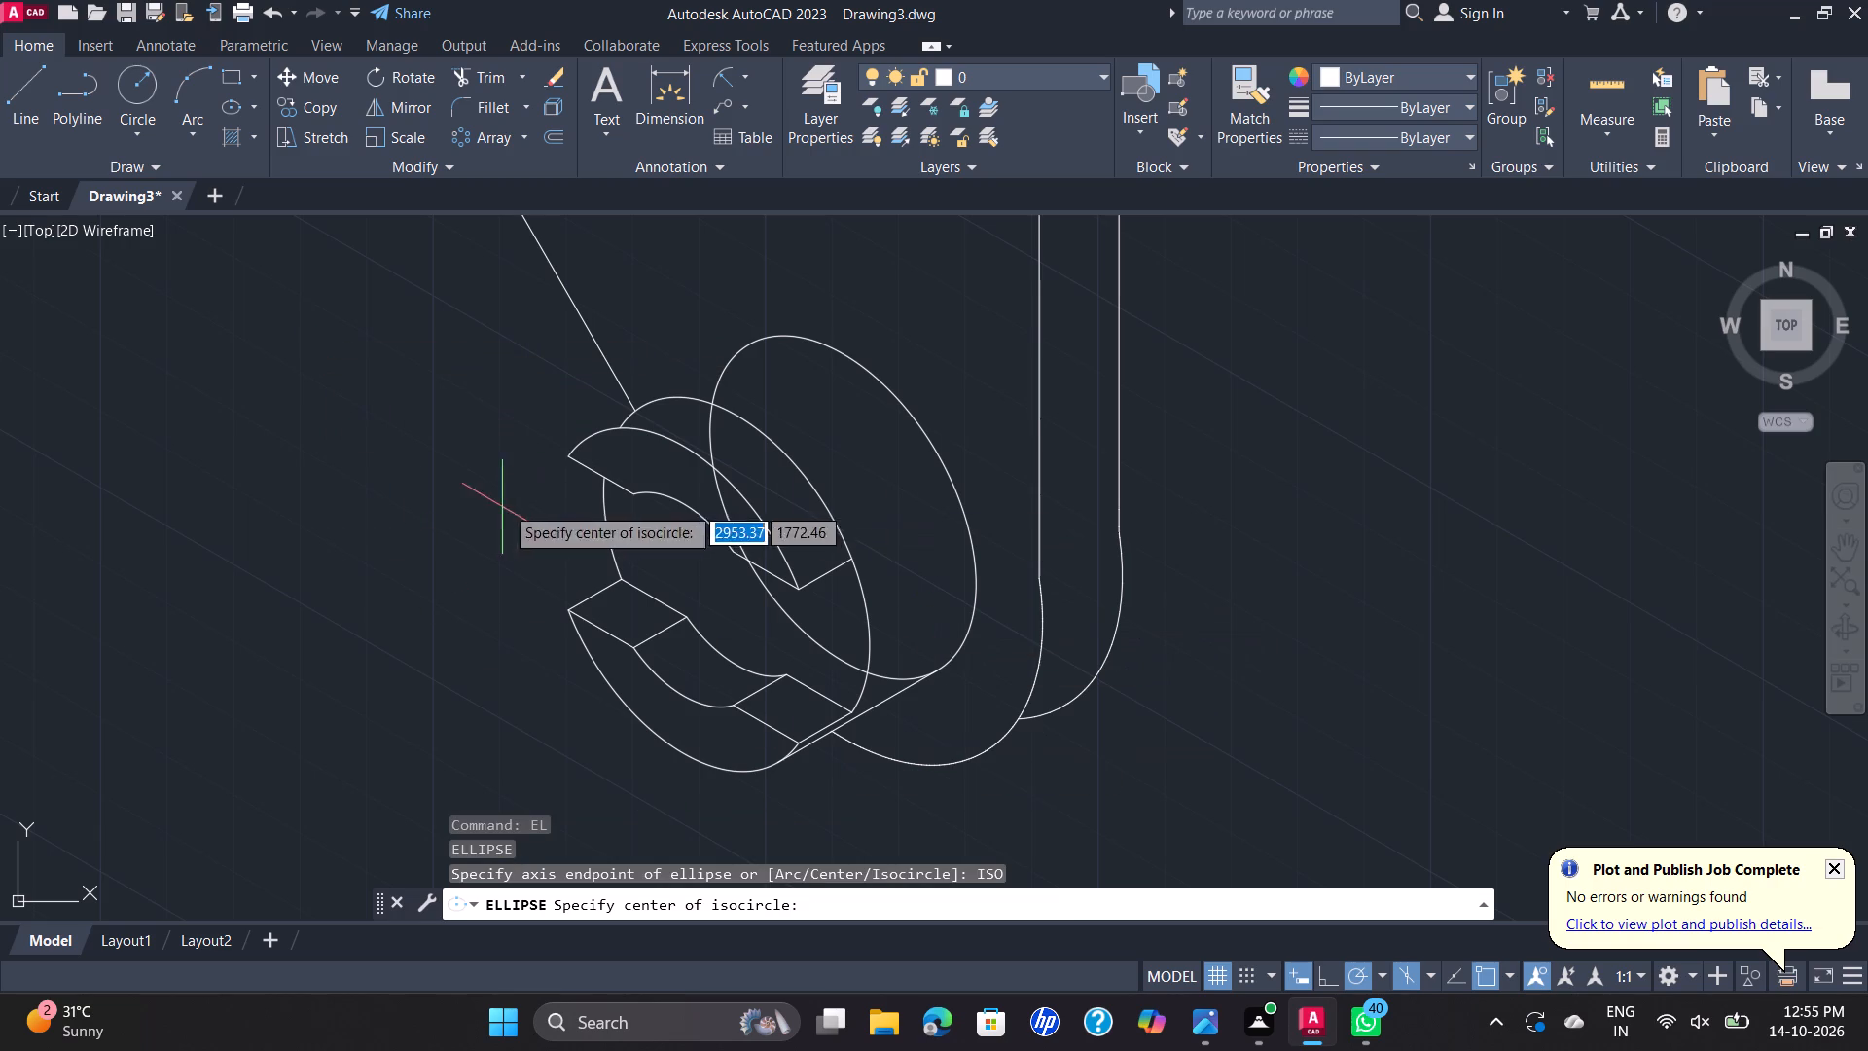
pyautogui.scroll(-2, 596, 386)
pyautogui.scroll(2, 639, 470)
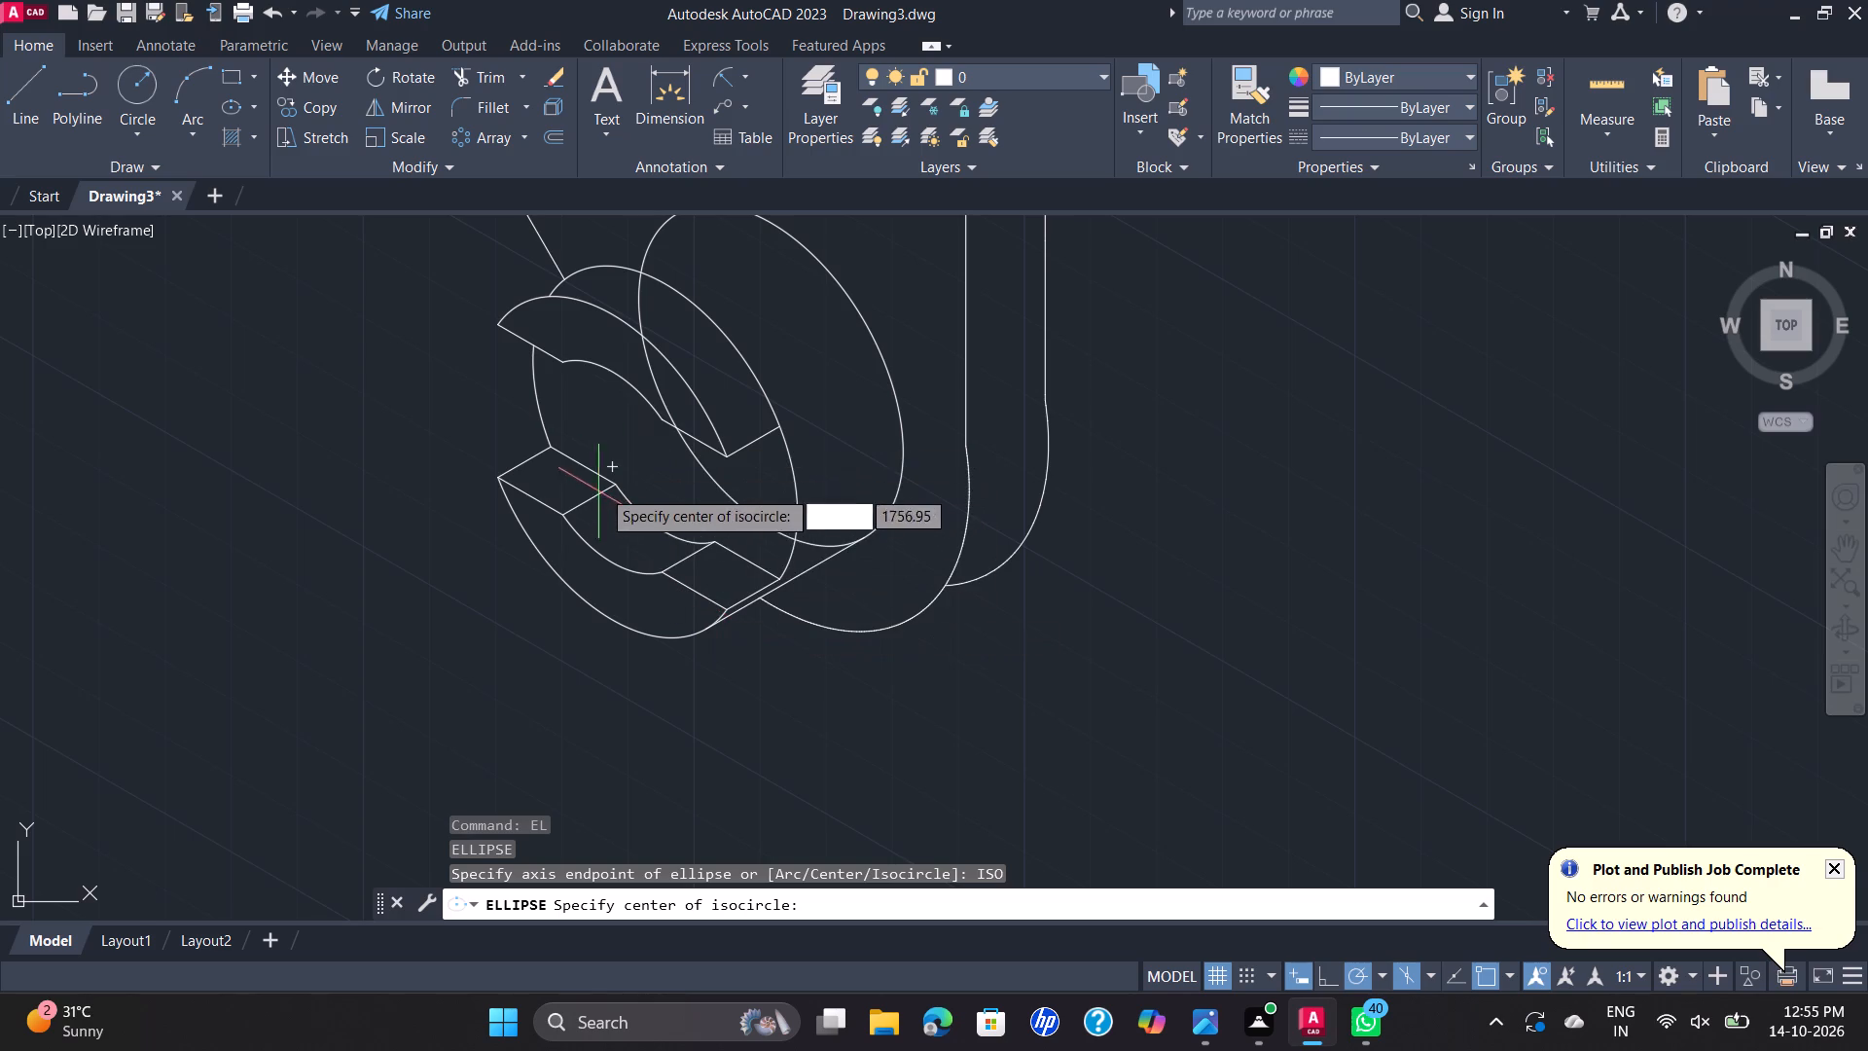
pyautogui.click(615, 464)
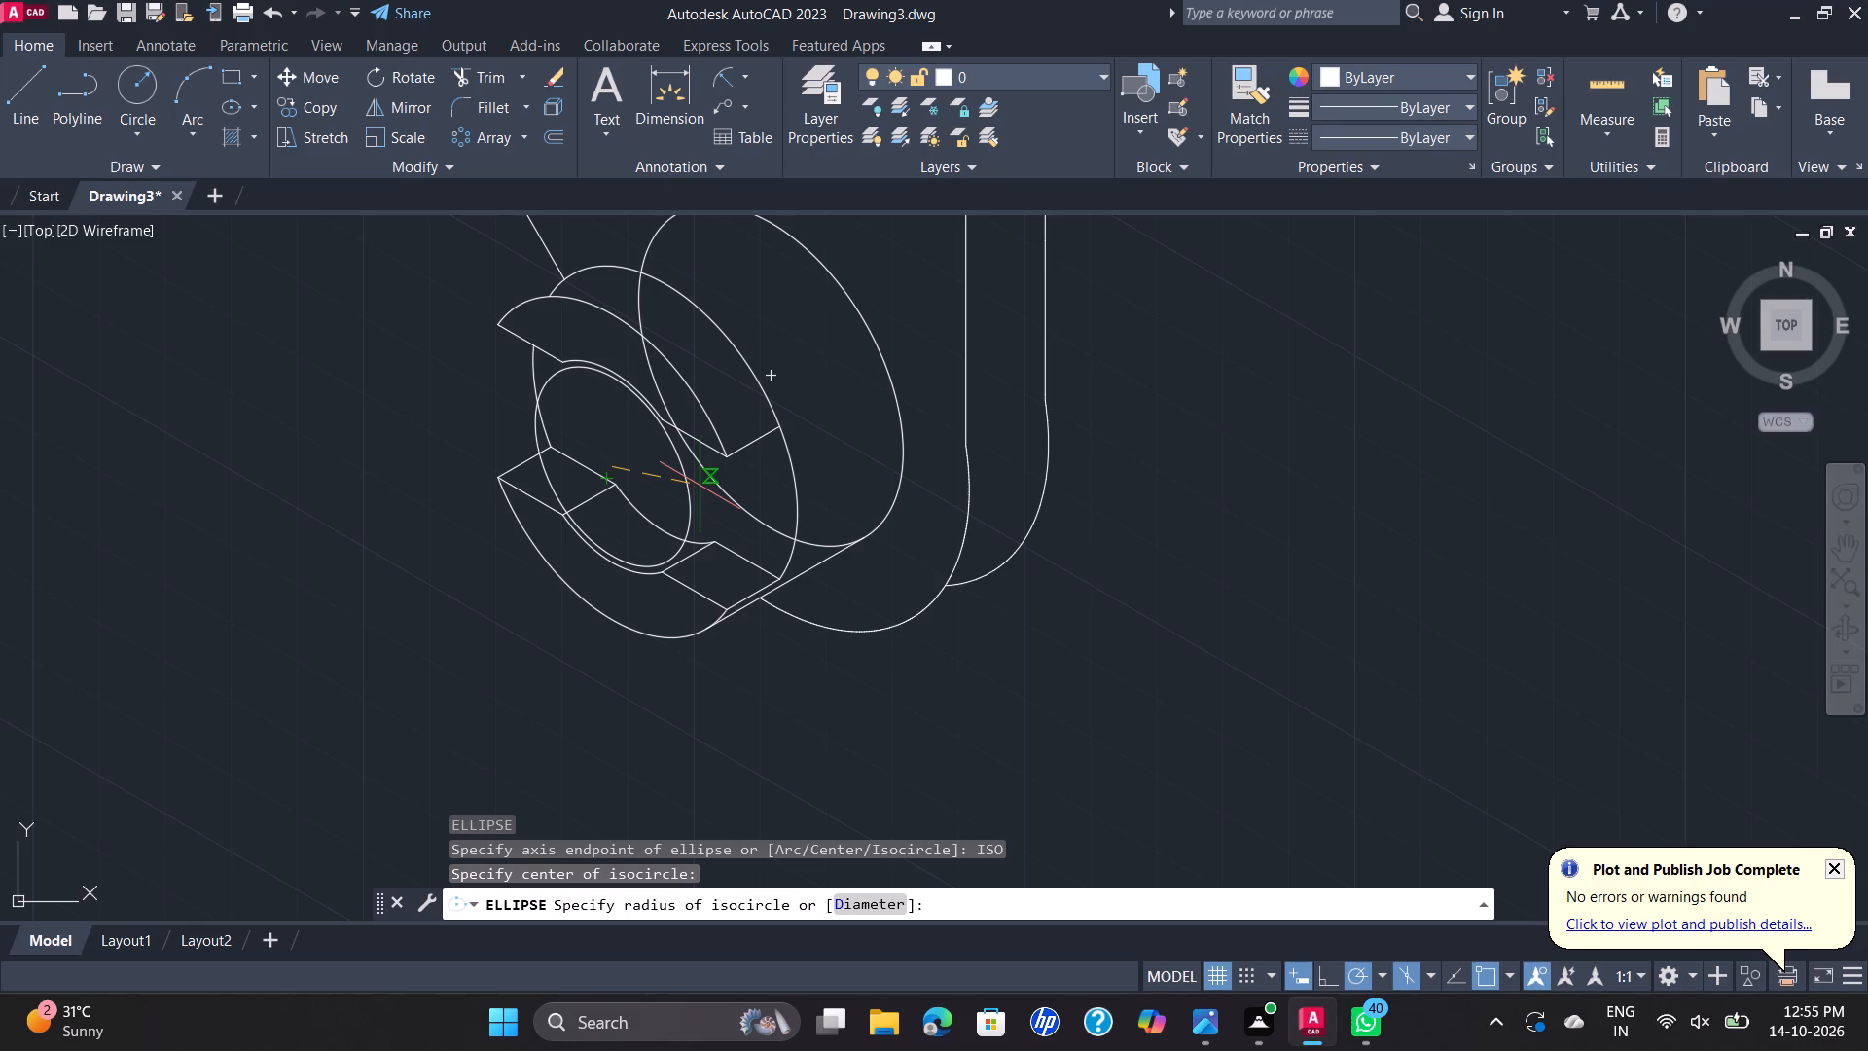
pyautogui.write('25')
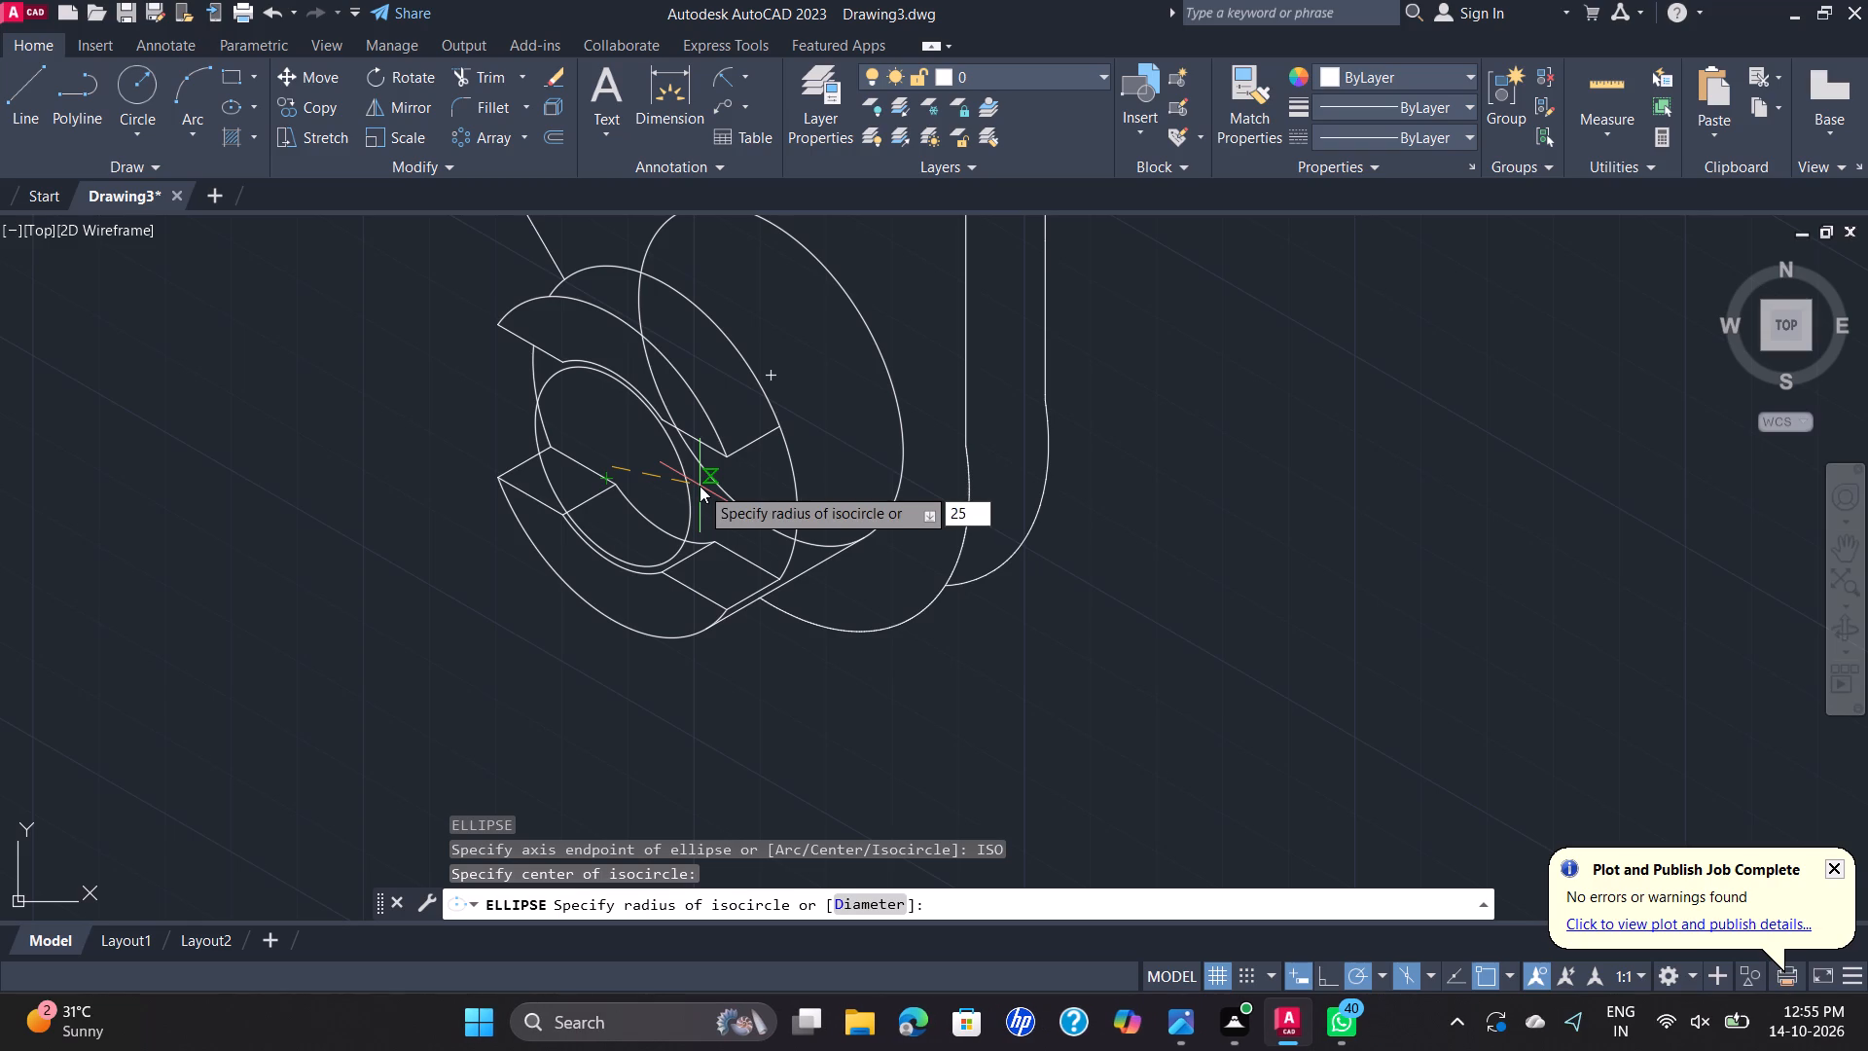
pyautogui.press('BackSpace')
pyautogui.press('BackSpace')
pyautogui.write('D\\')
pyautogui.press('BackSpace')
pyautogui.press('Return')
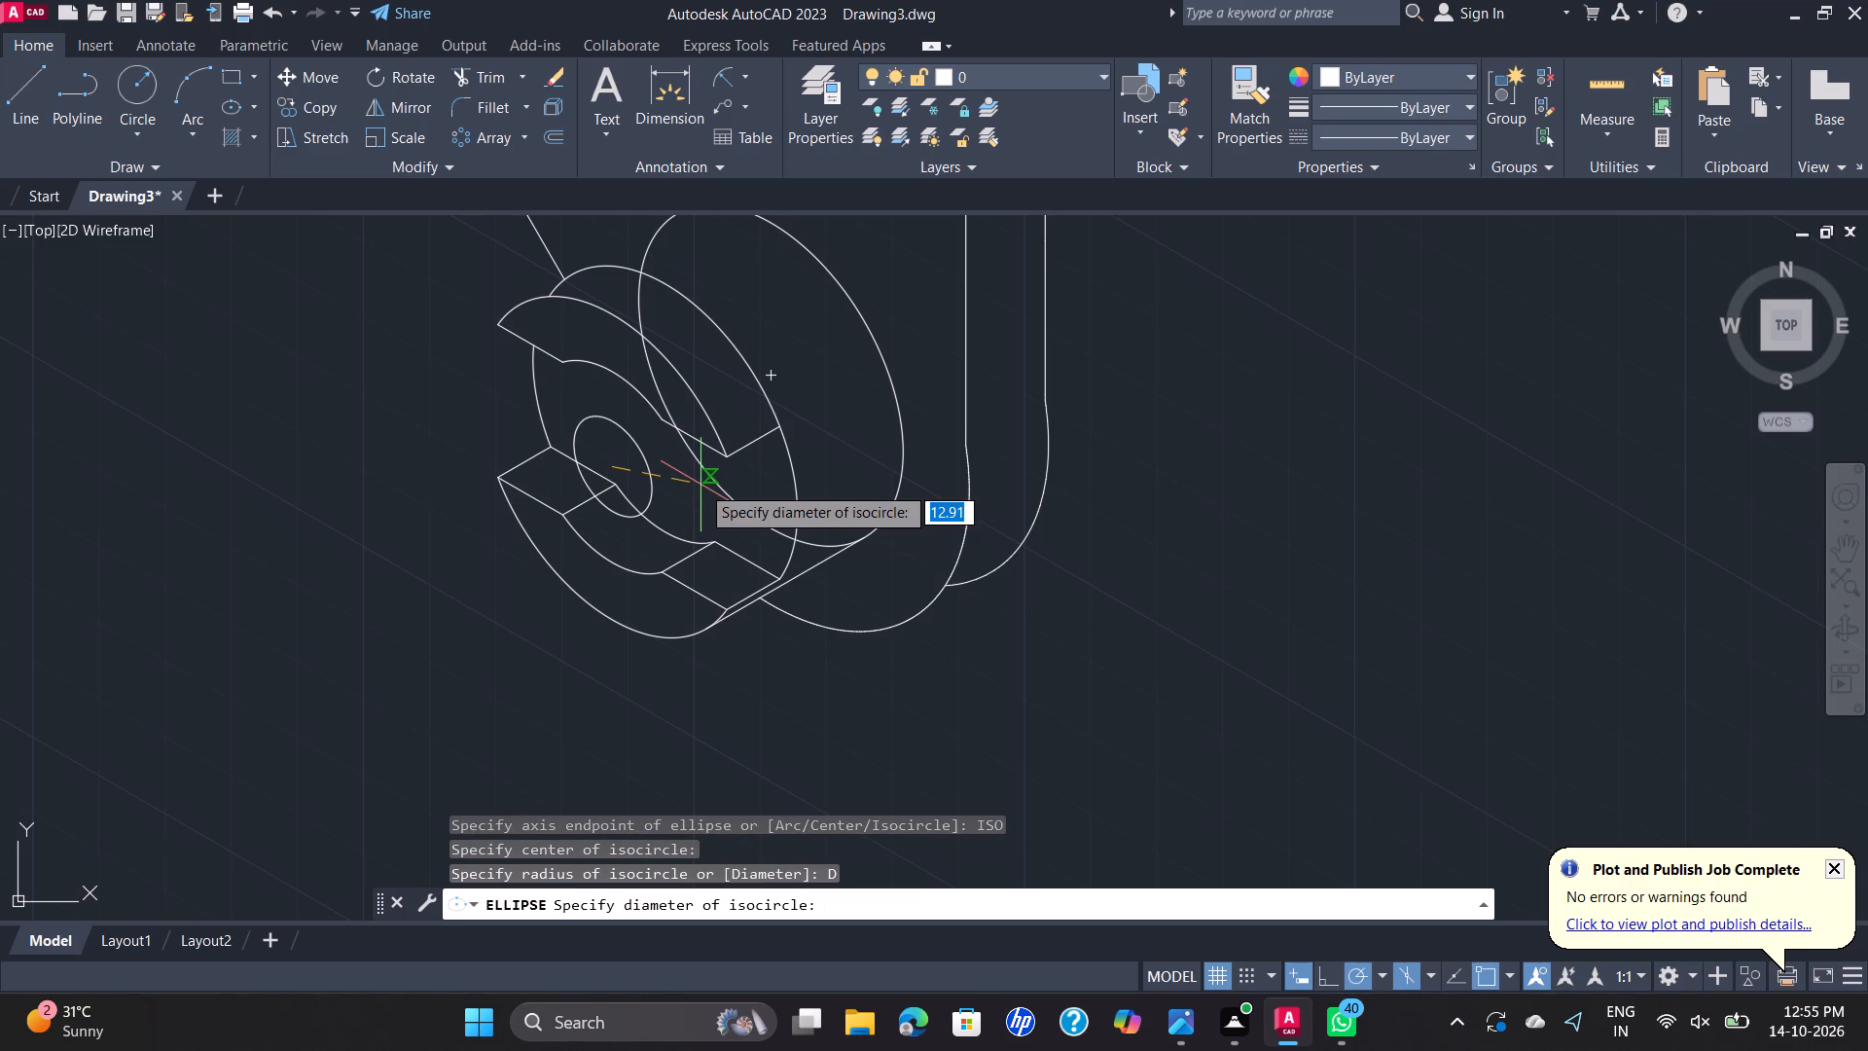
pyautogui.write('25')
pyautogui.press('Return')
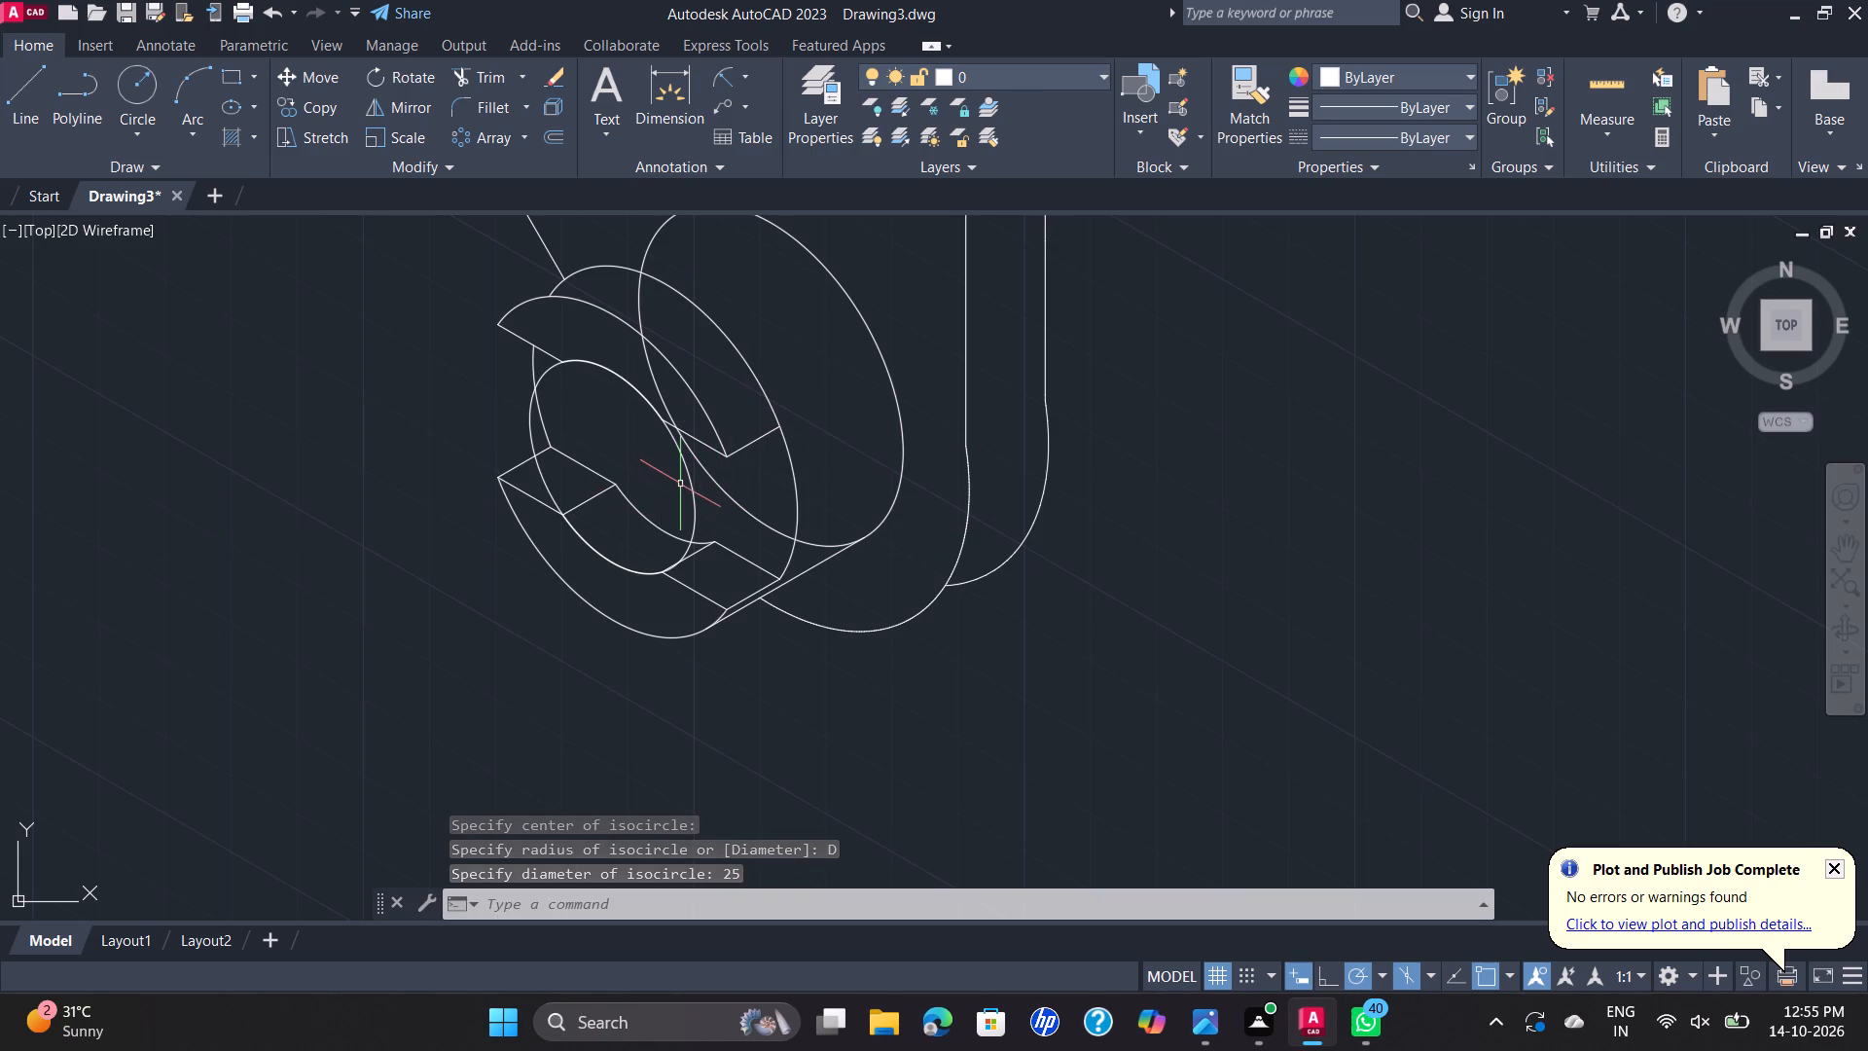
# Move the 25-diameter isocircle from the boss's front face back 8 along the 30° axis to the slot floor.
pyautogui.click(688, 482)
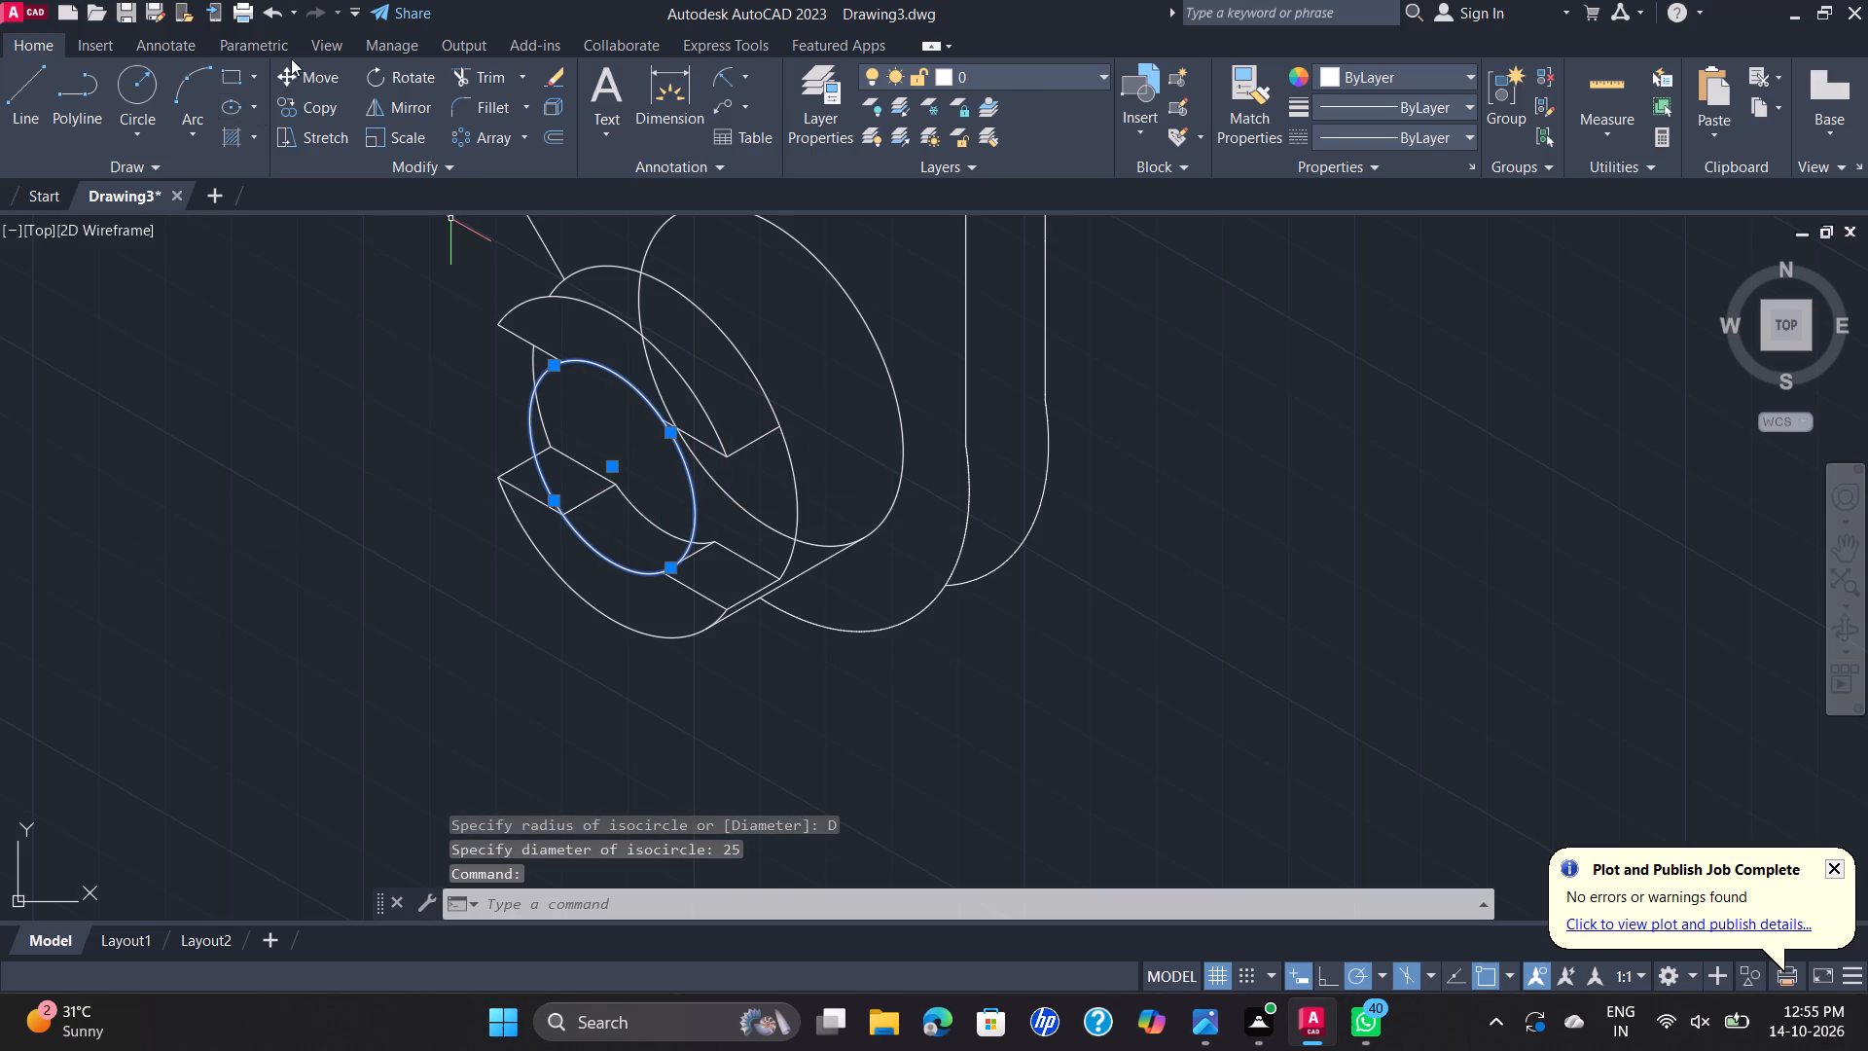
pyautogui.click(311, 72)
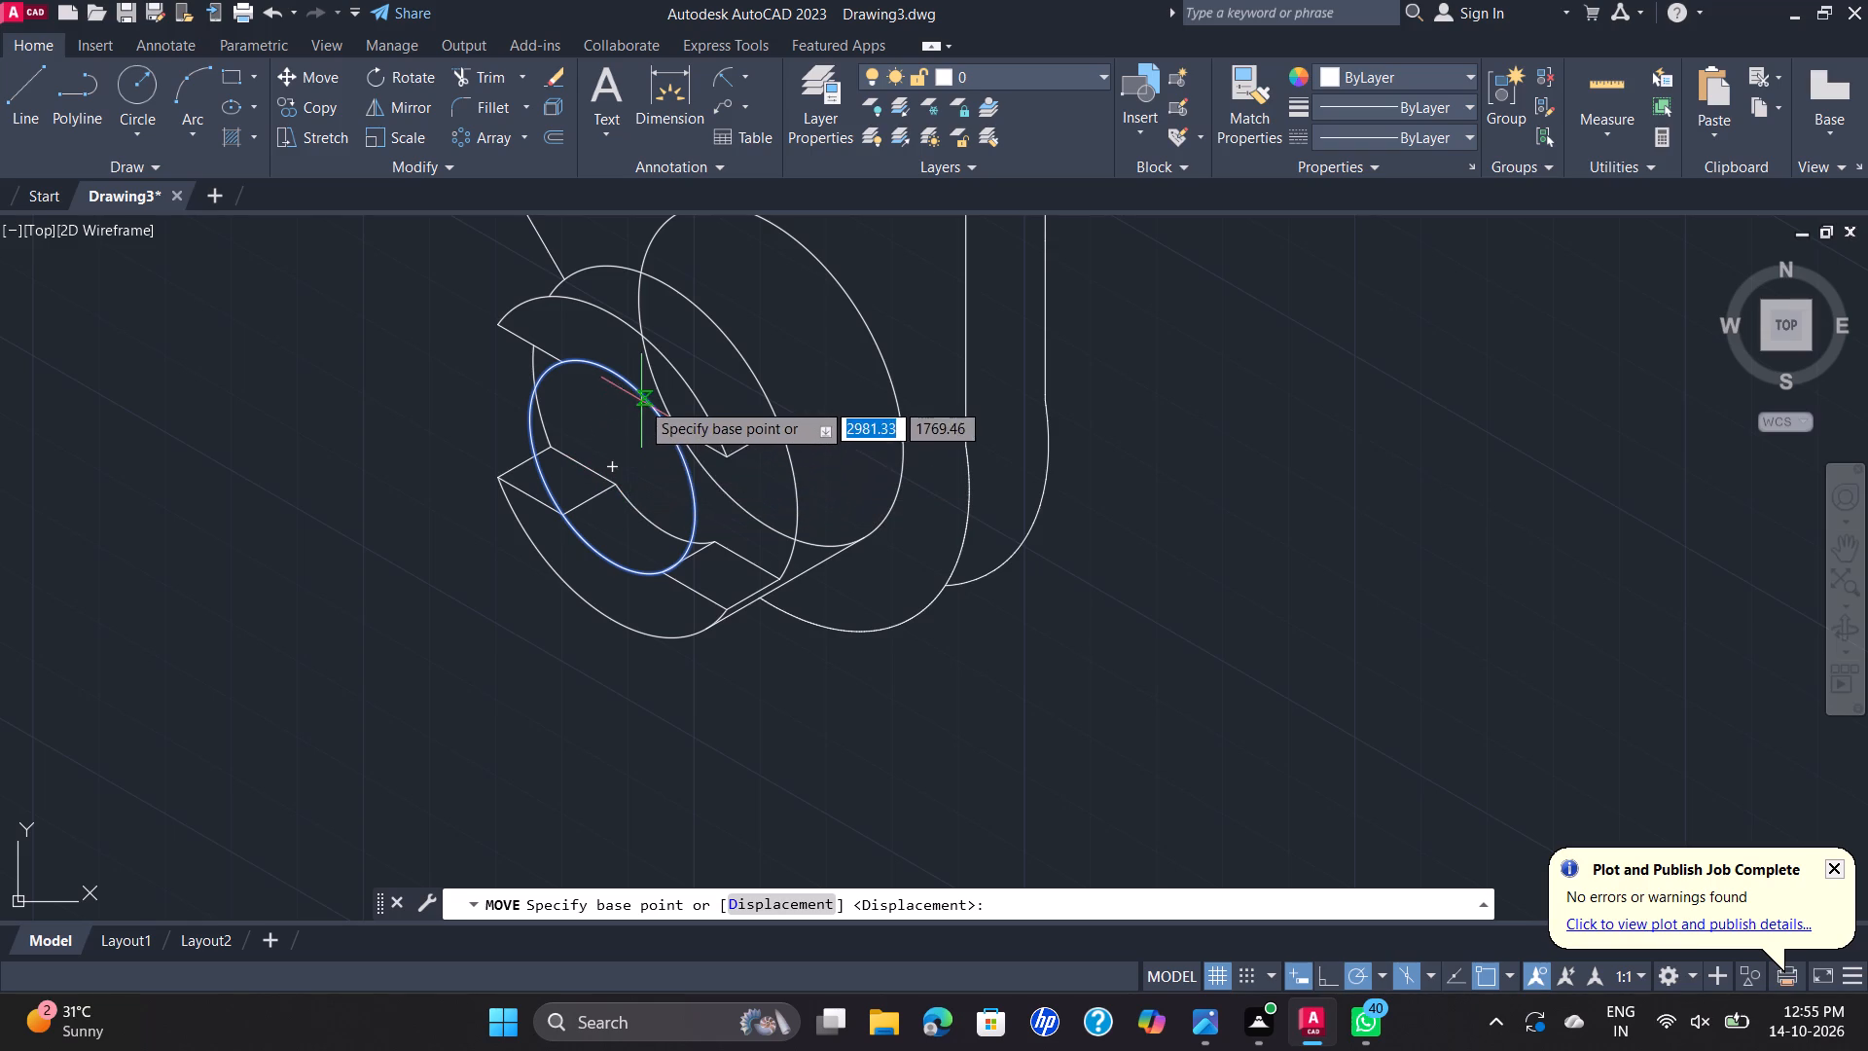
pyautogui.click(611, 469)
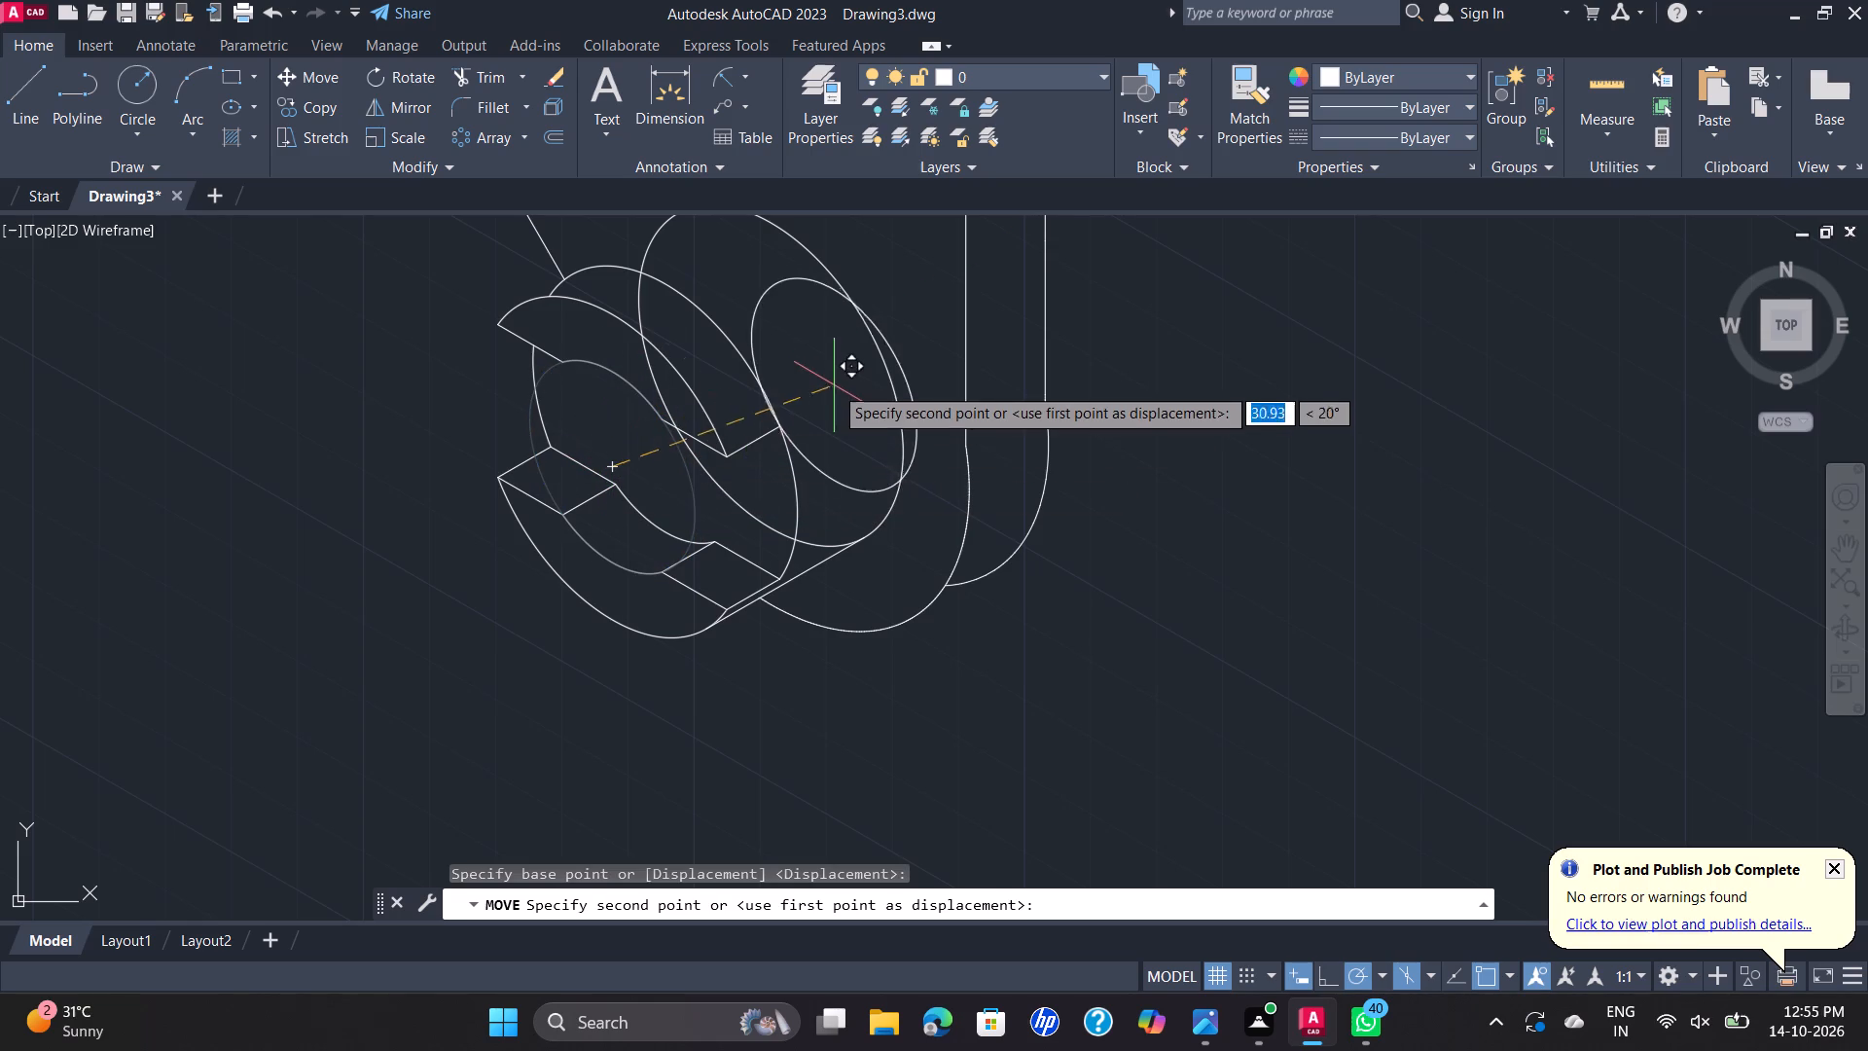
pyautogui.click(662, 439)
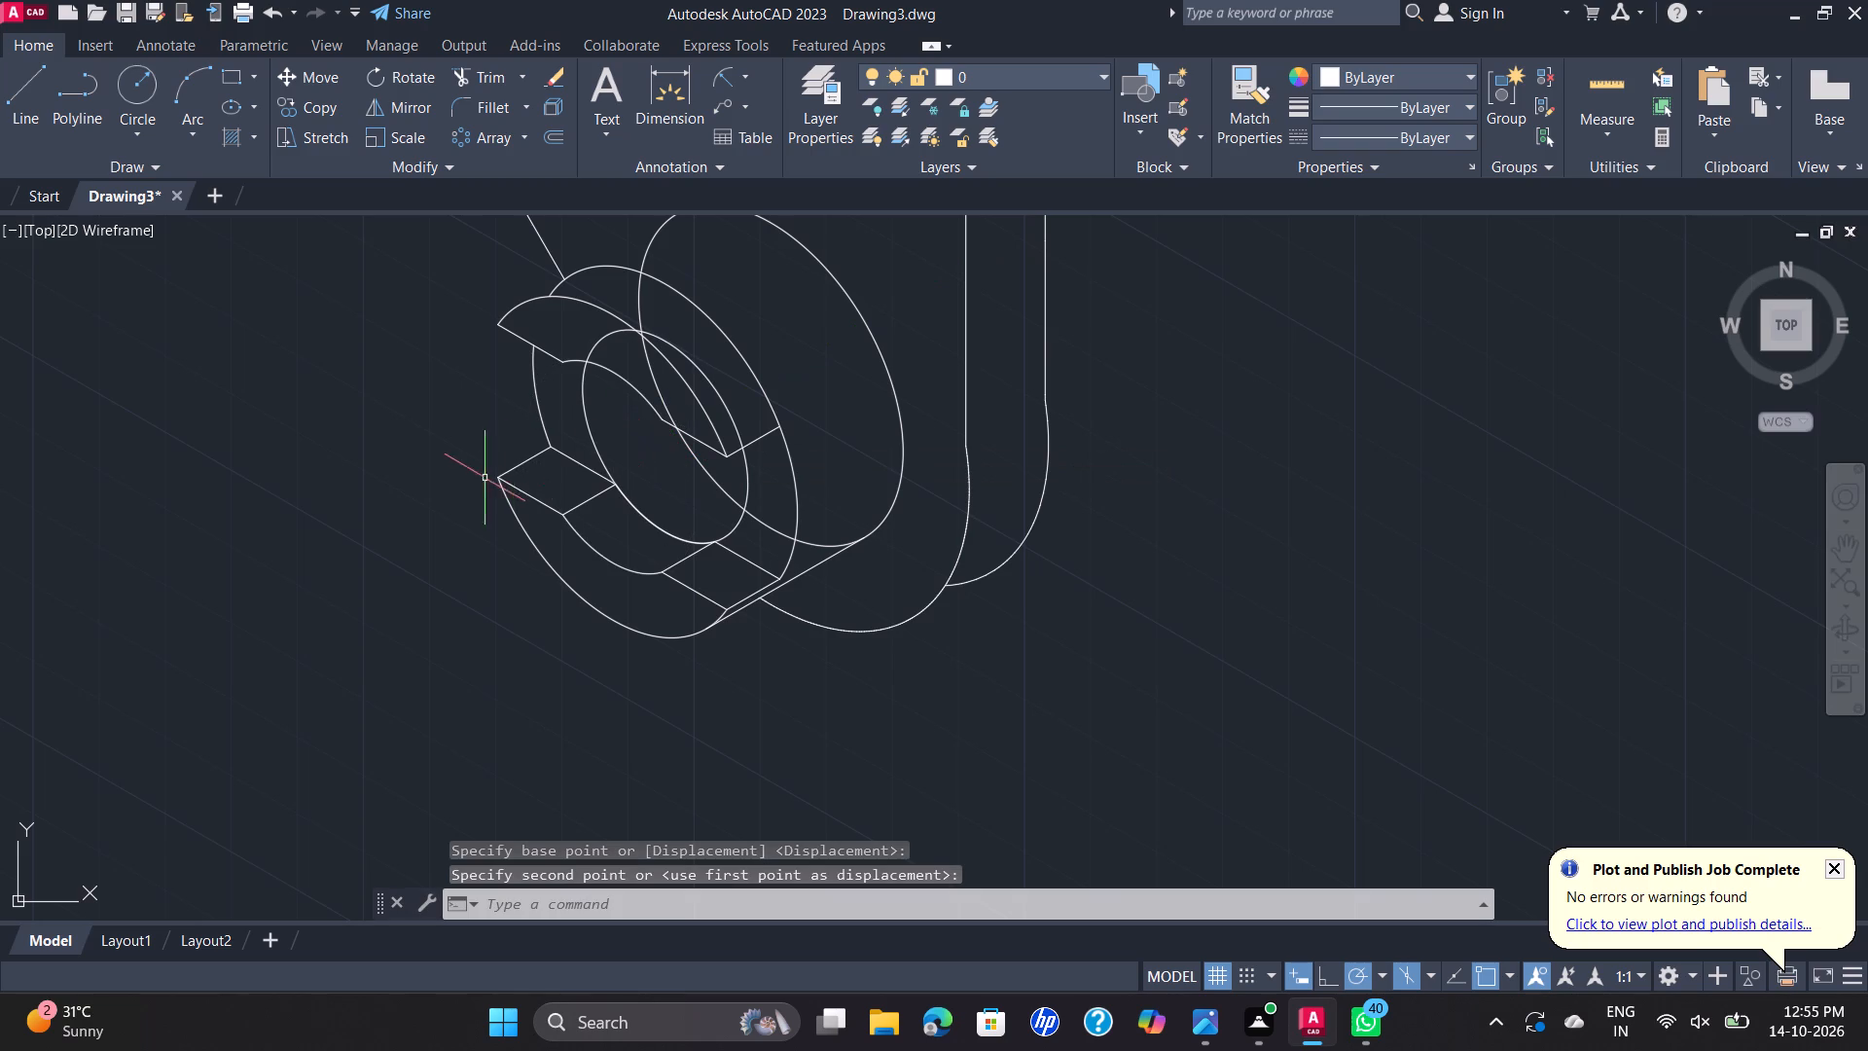
pyautogui.press('`')
pyautogui.press('Escape')
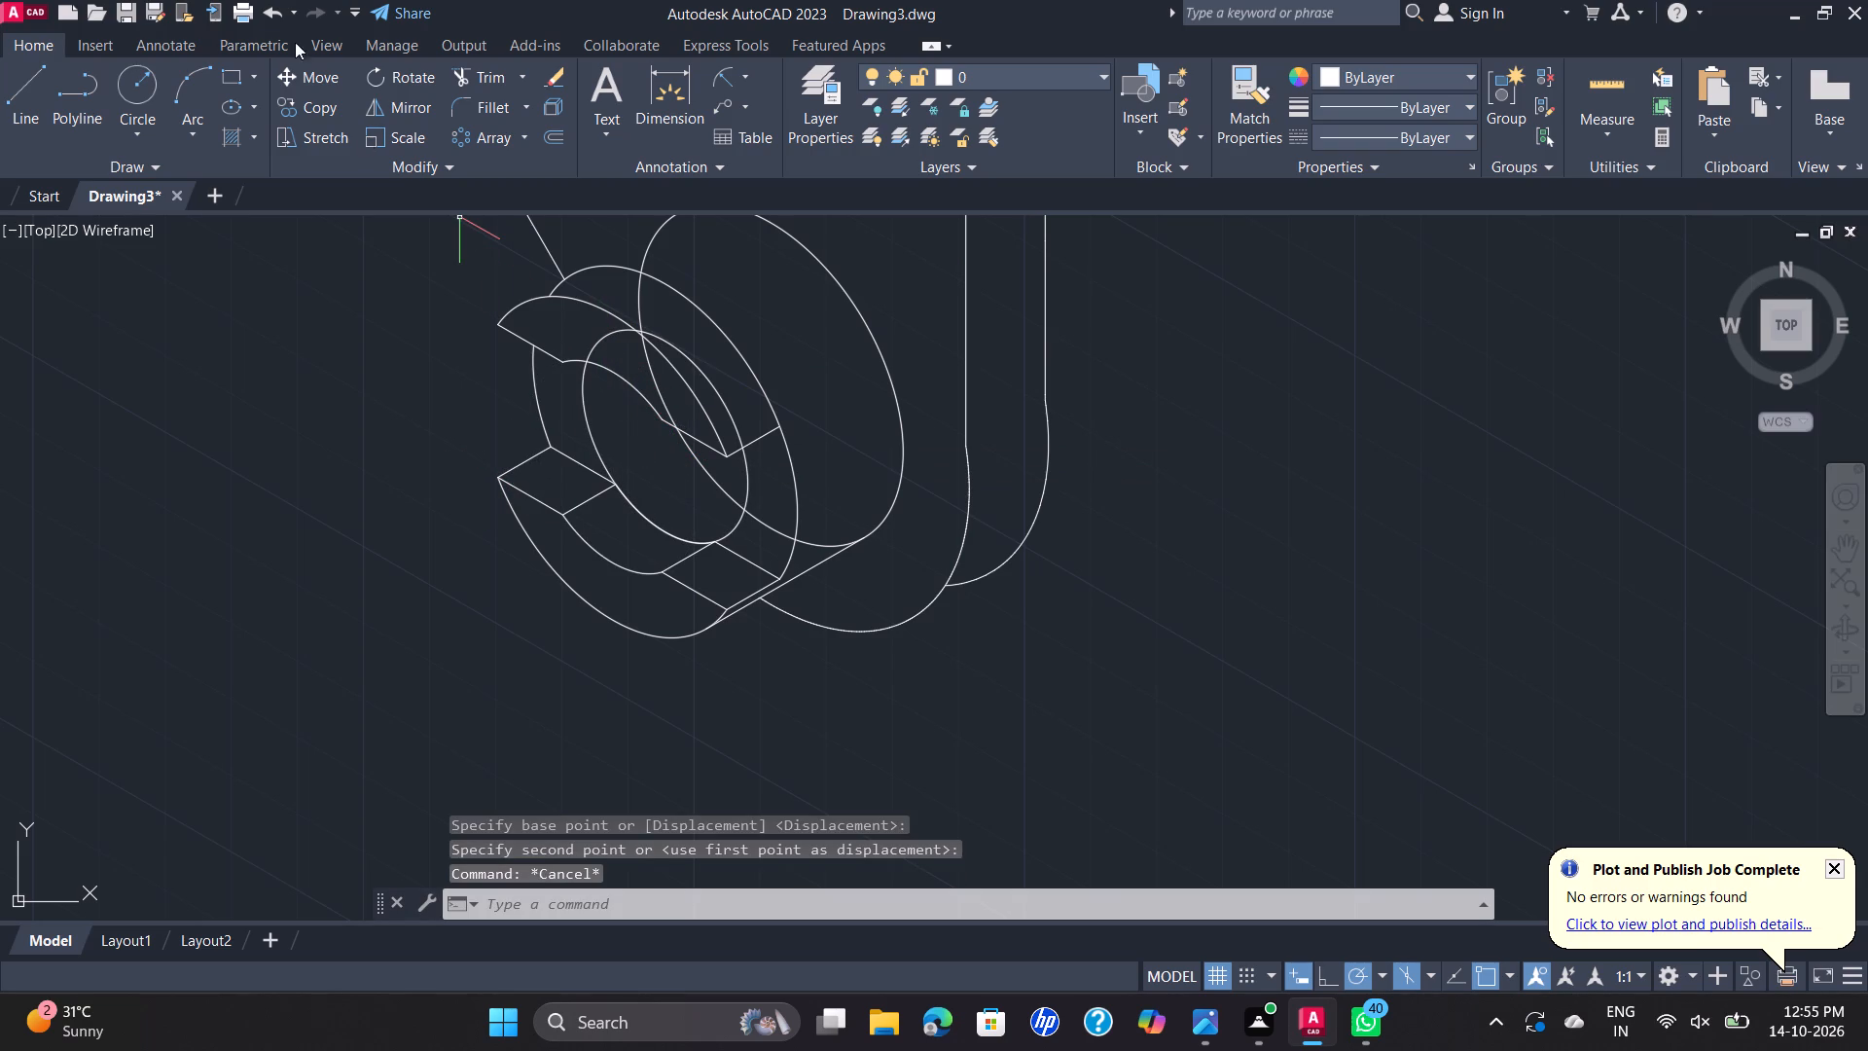
# Trim the moved bore circle's upper and lower arcs where the two front face segments hide them.
pyautogui.click(485, 76)
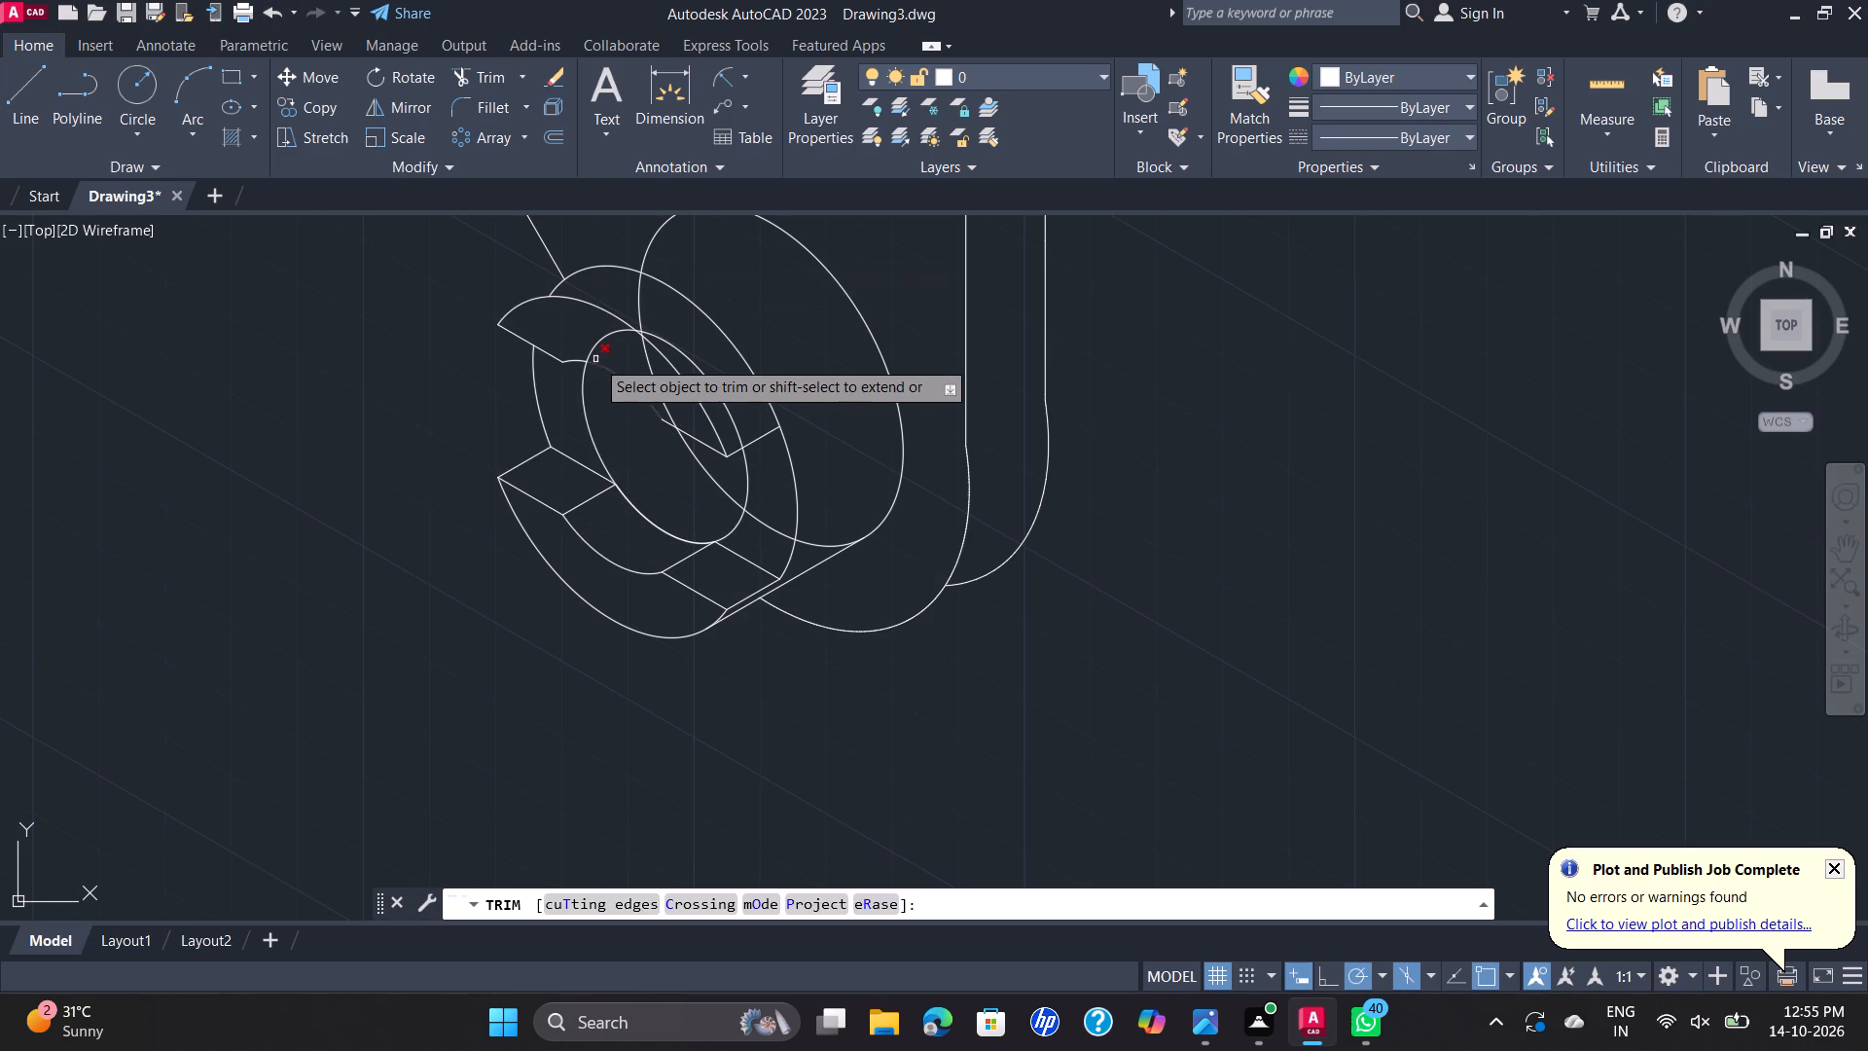
pyautogui.click(597, 344)
pyautogui.click(696, 368)
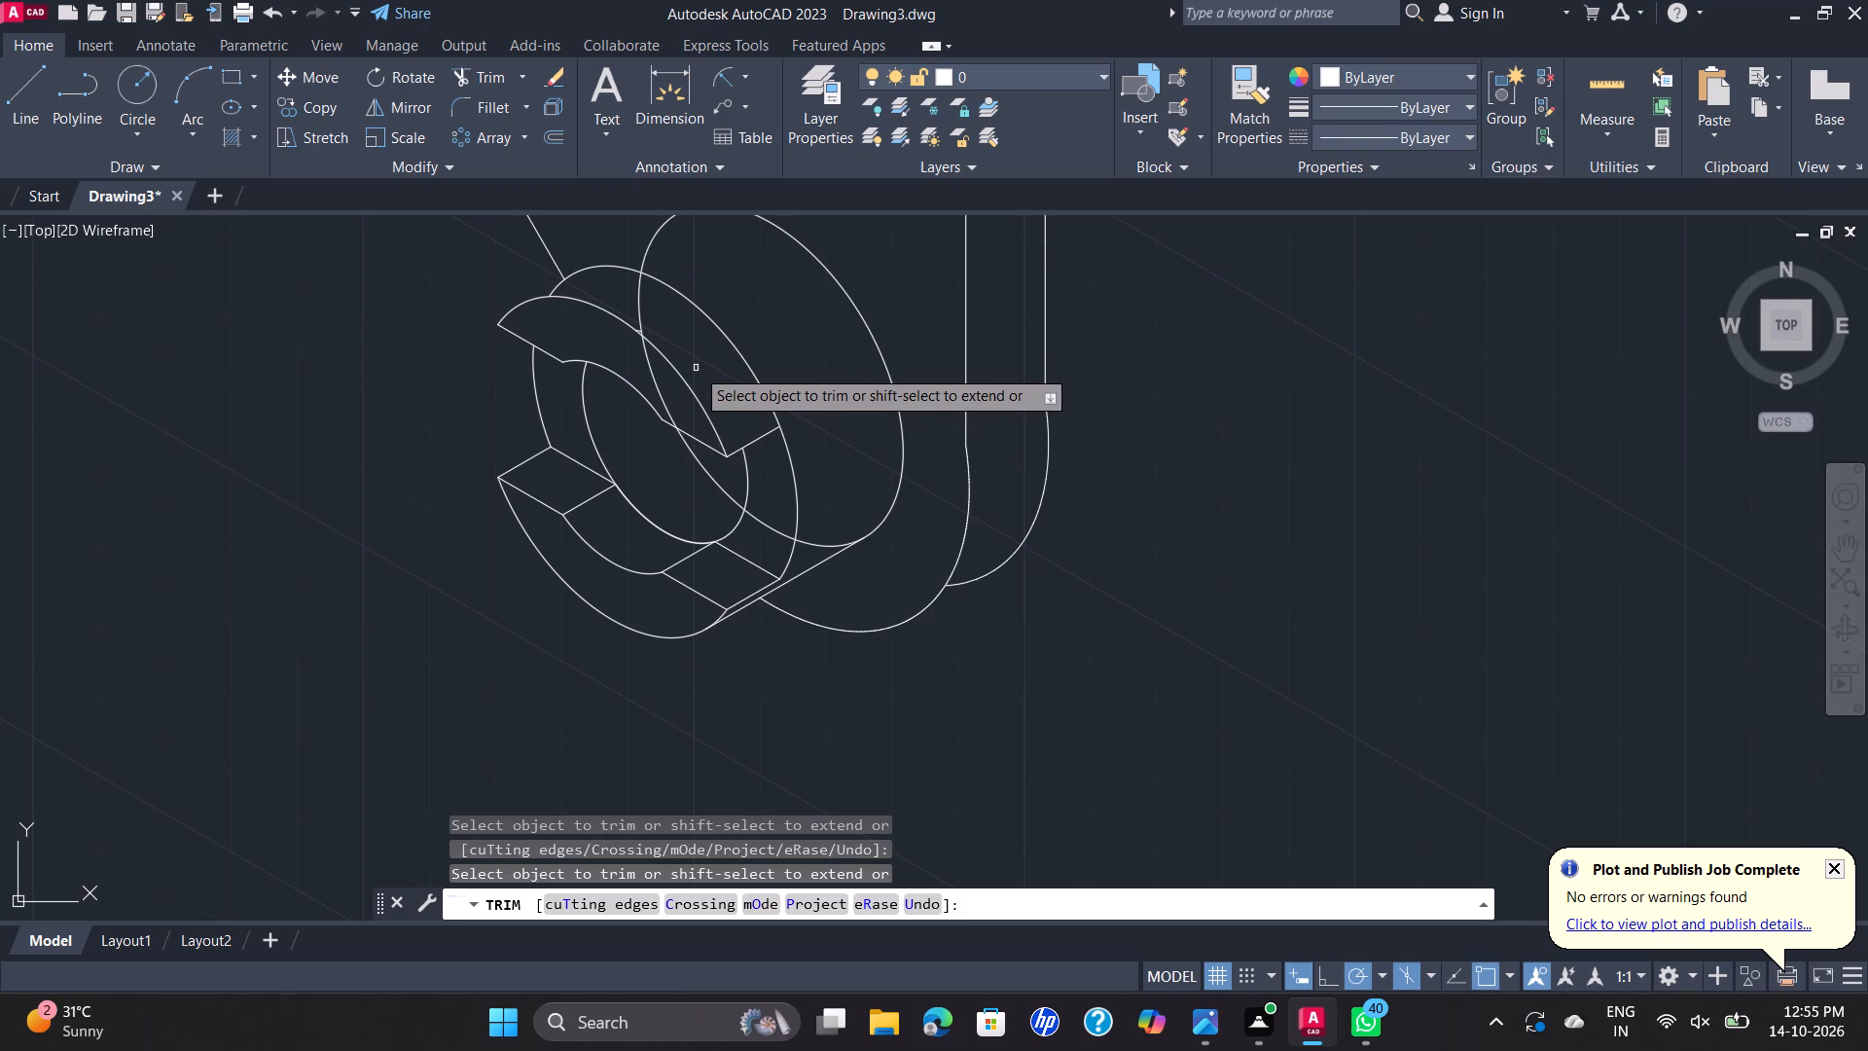
pyautogui.click(662, 530)
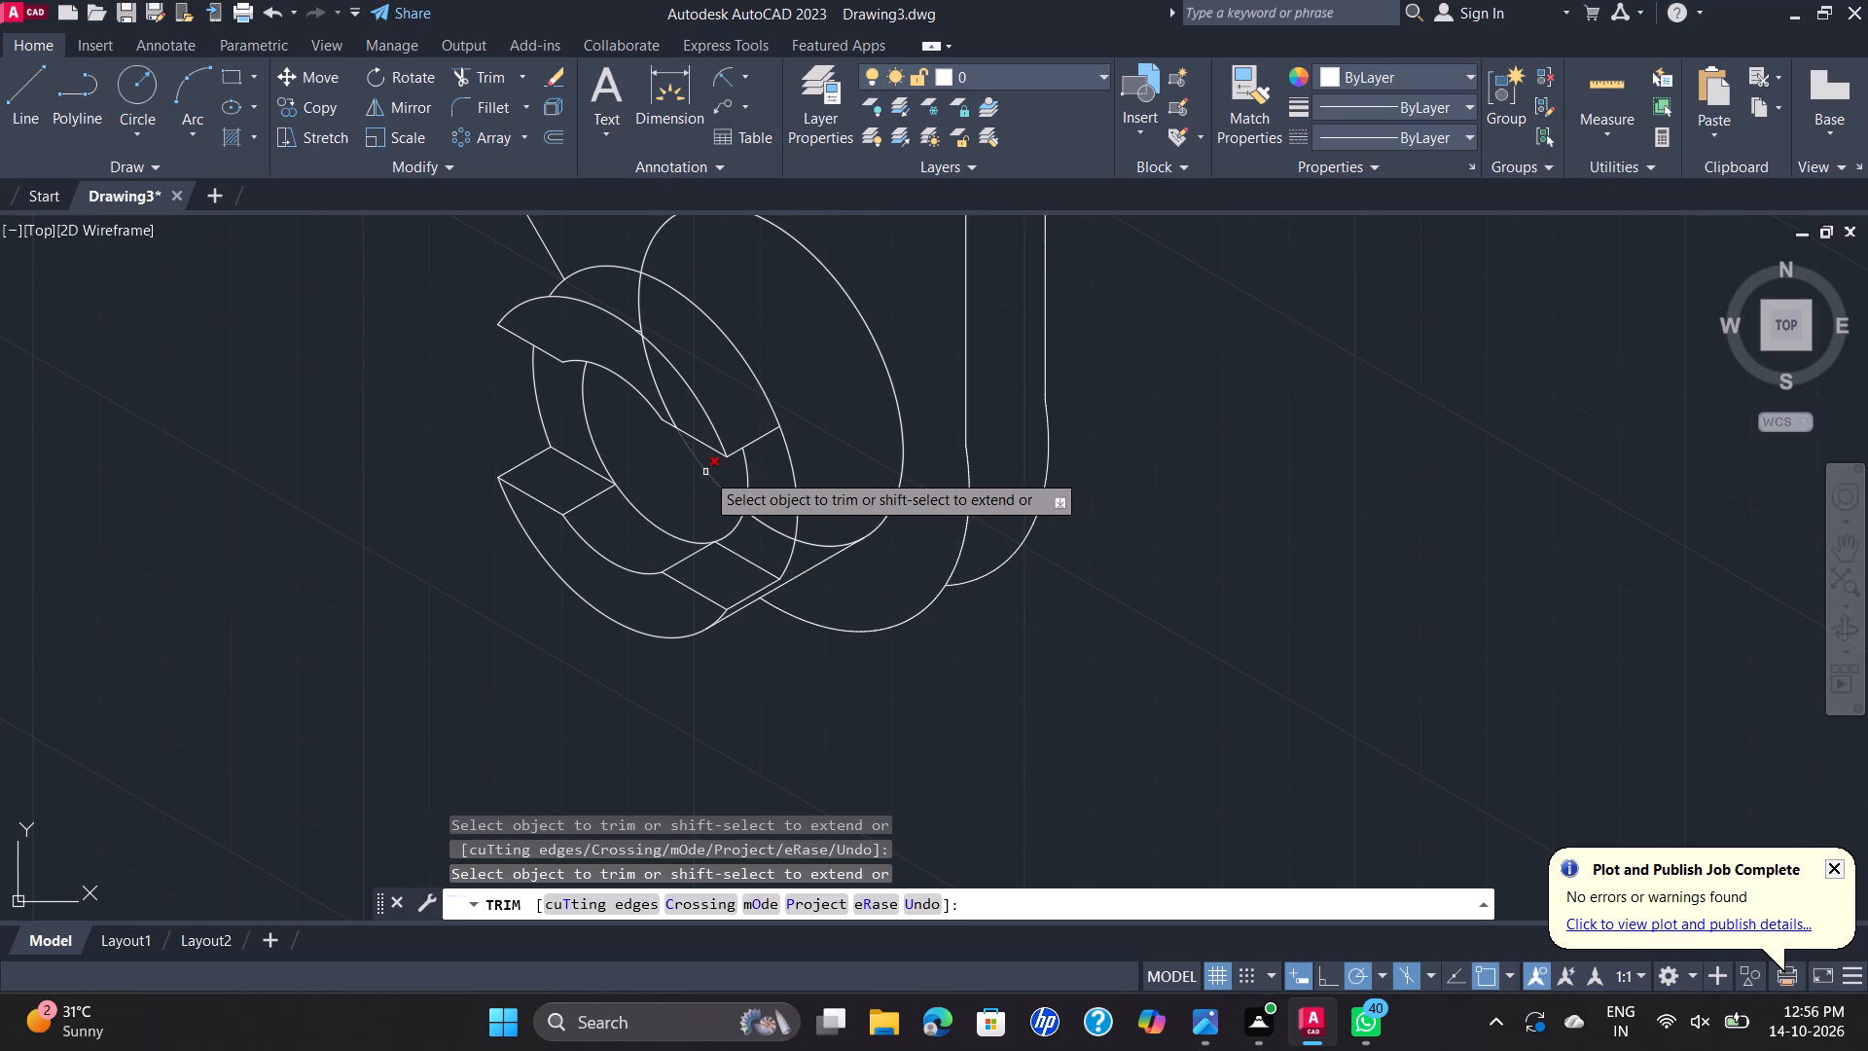
pyautogui.click(669, 532)
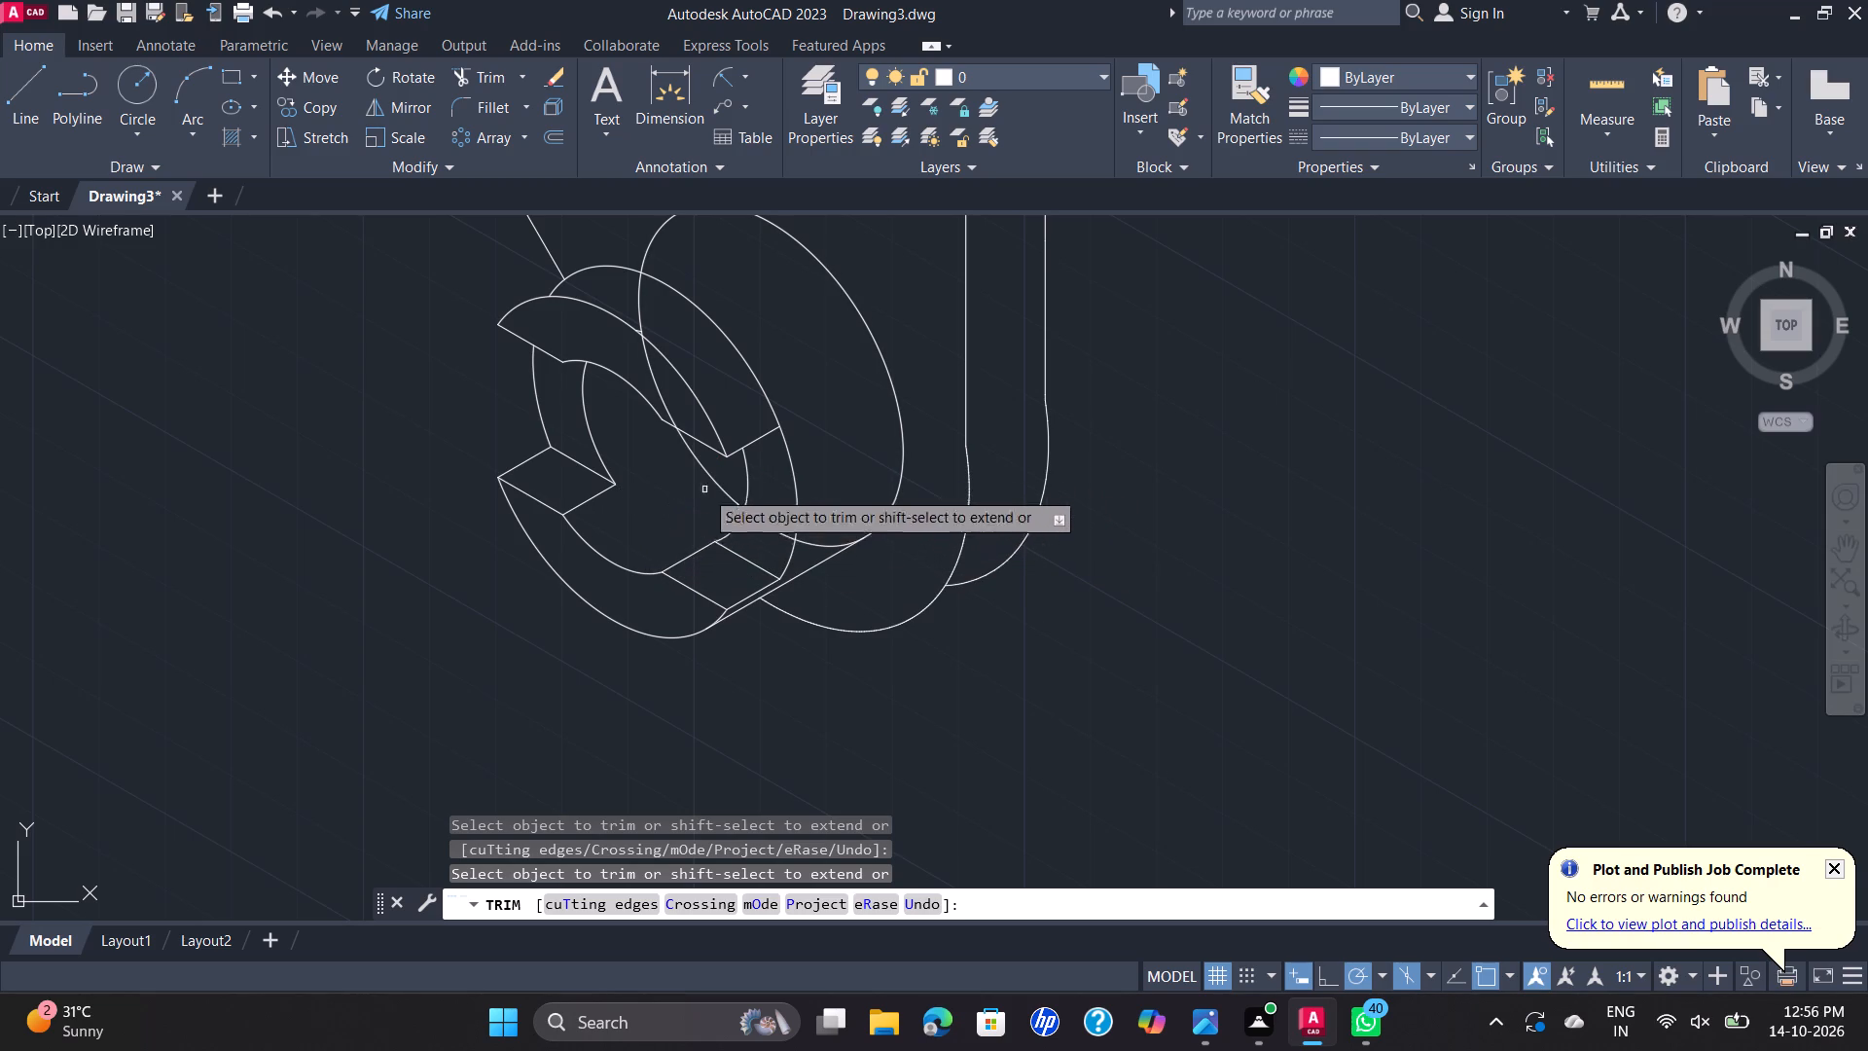
# Trim the boss's base ellipse inside the bore and where it passes behind the slotted ring, including the small leftover stub.
pyautogui.click(714, 487)
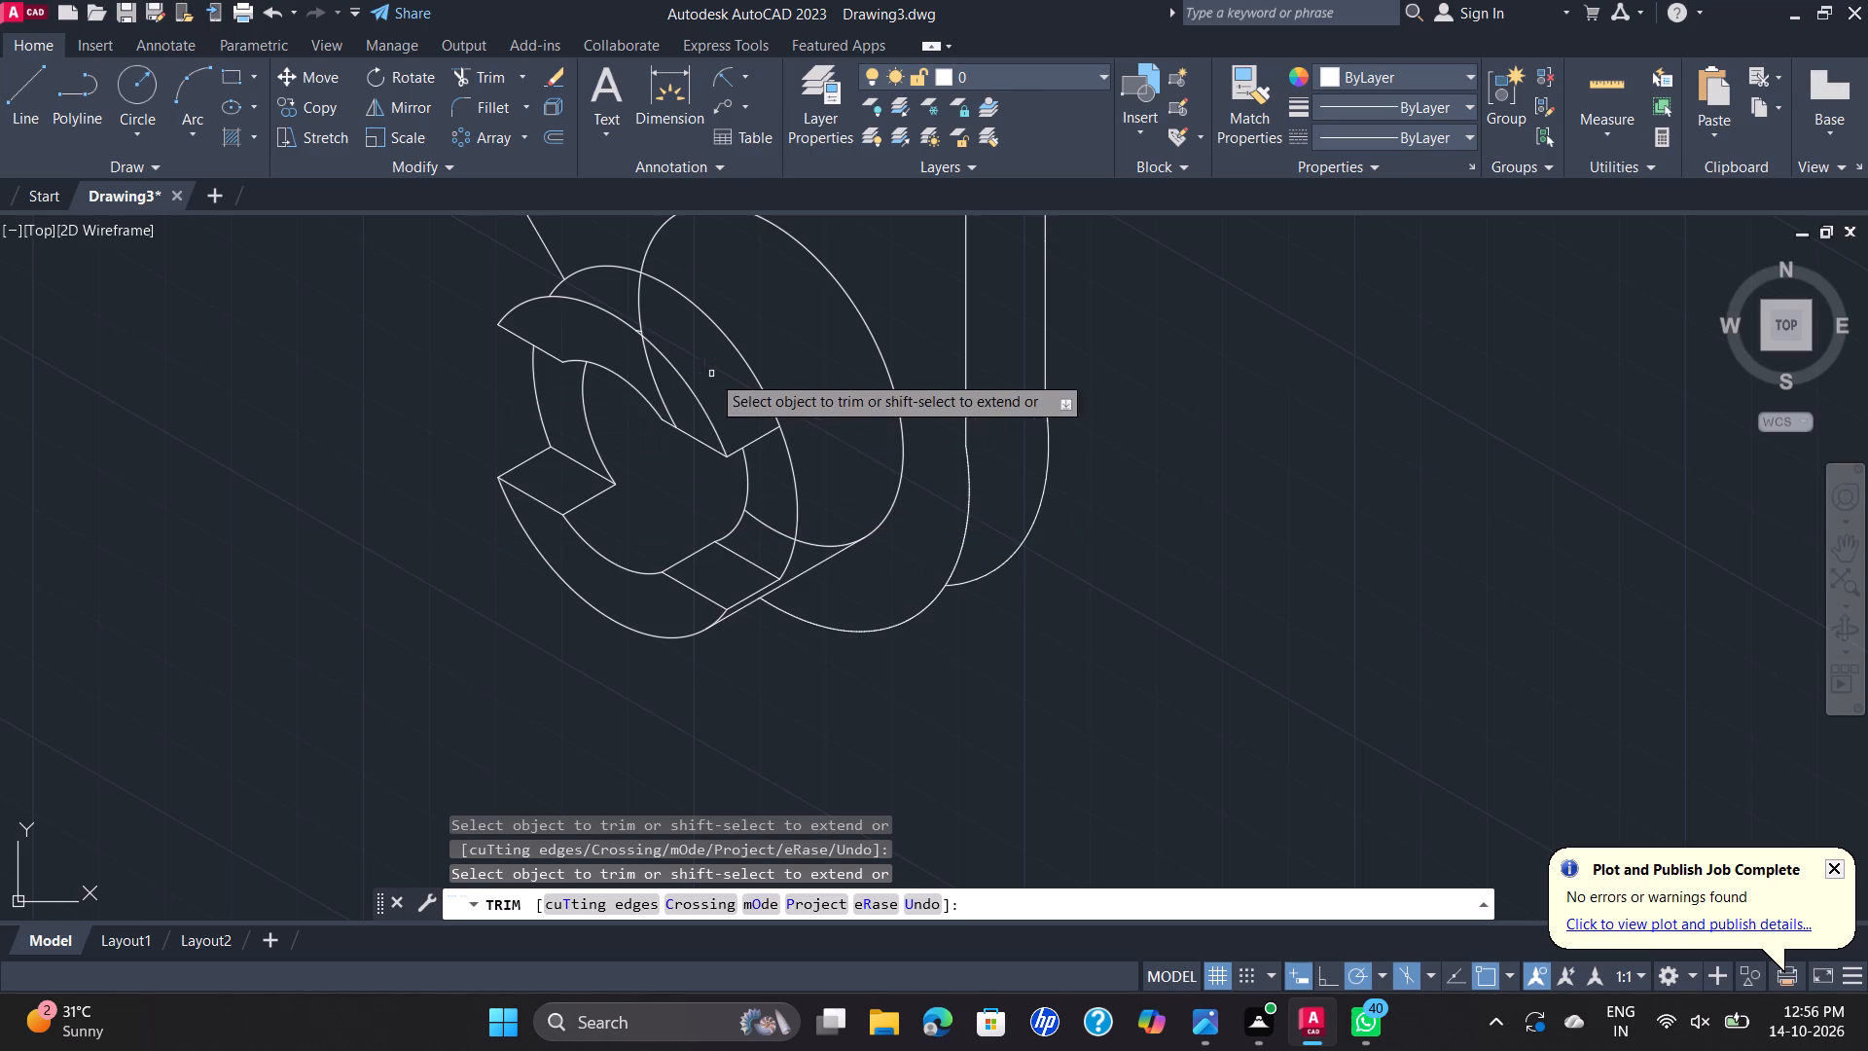
pyautogui.click(650, 360)
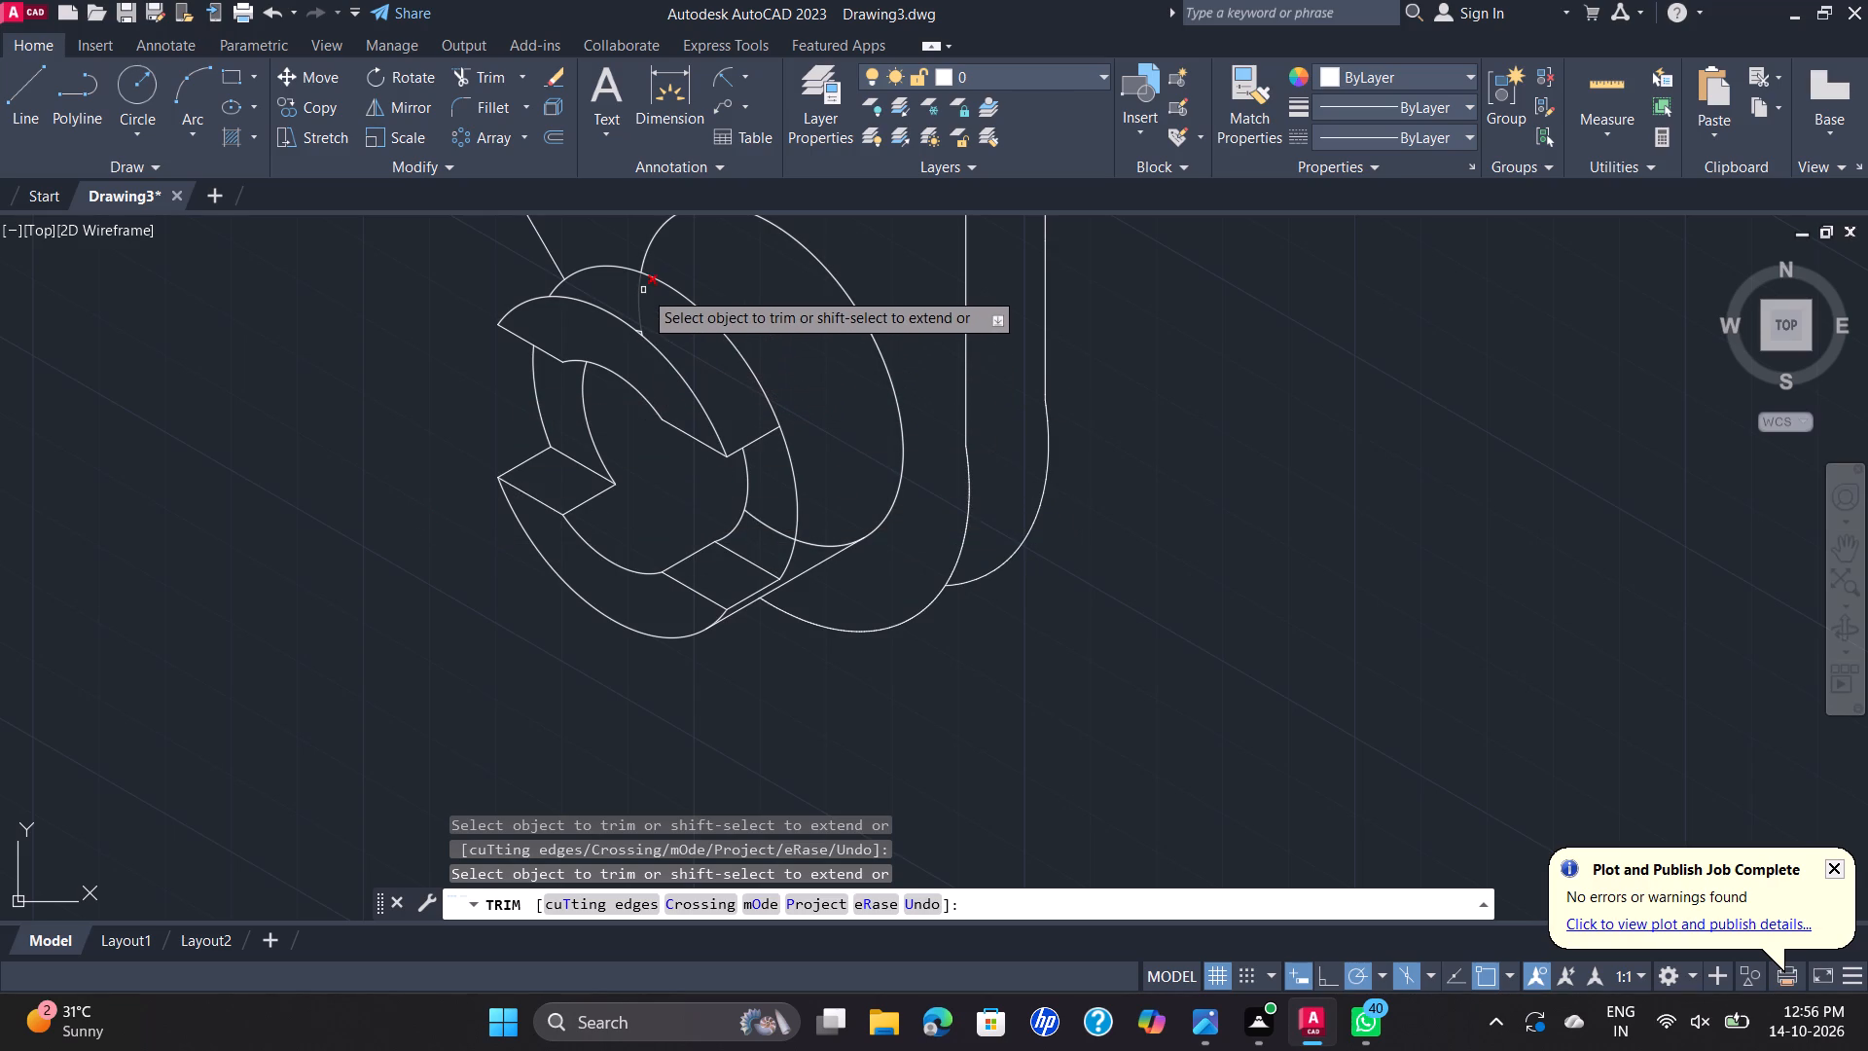
pyautogui.click(635, 305)
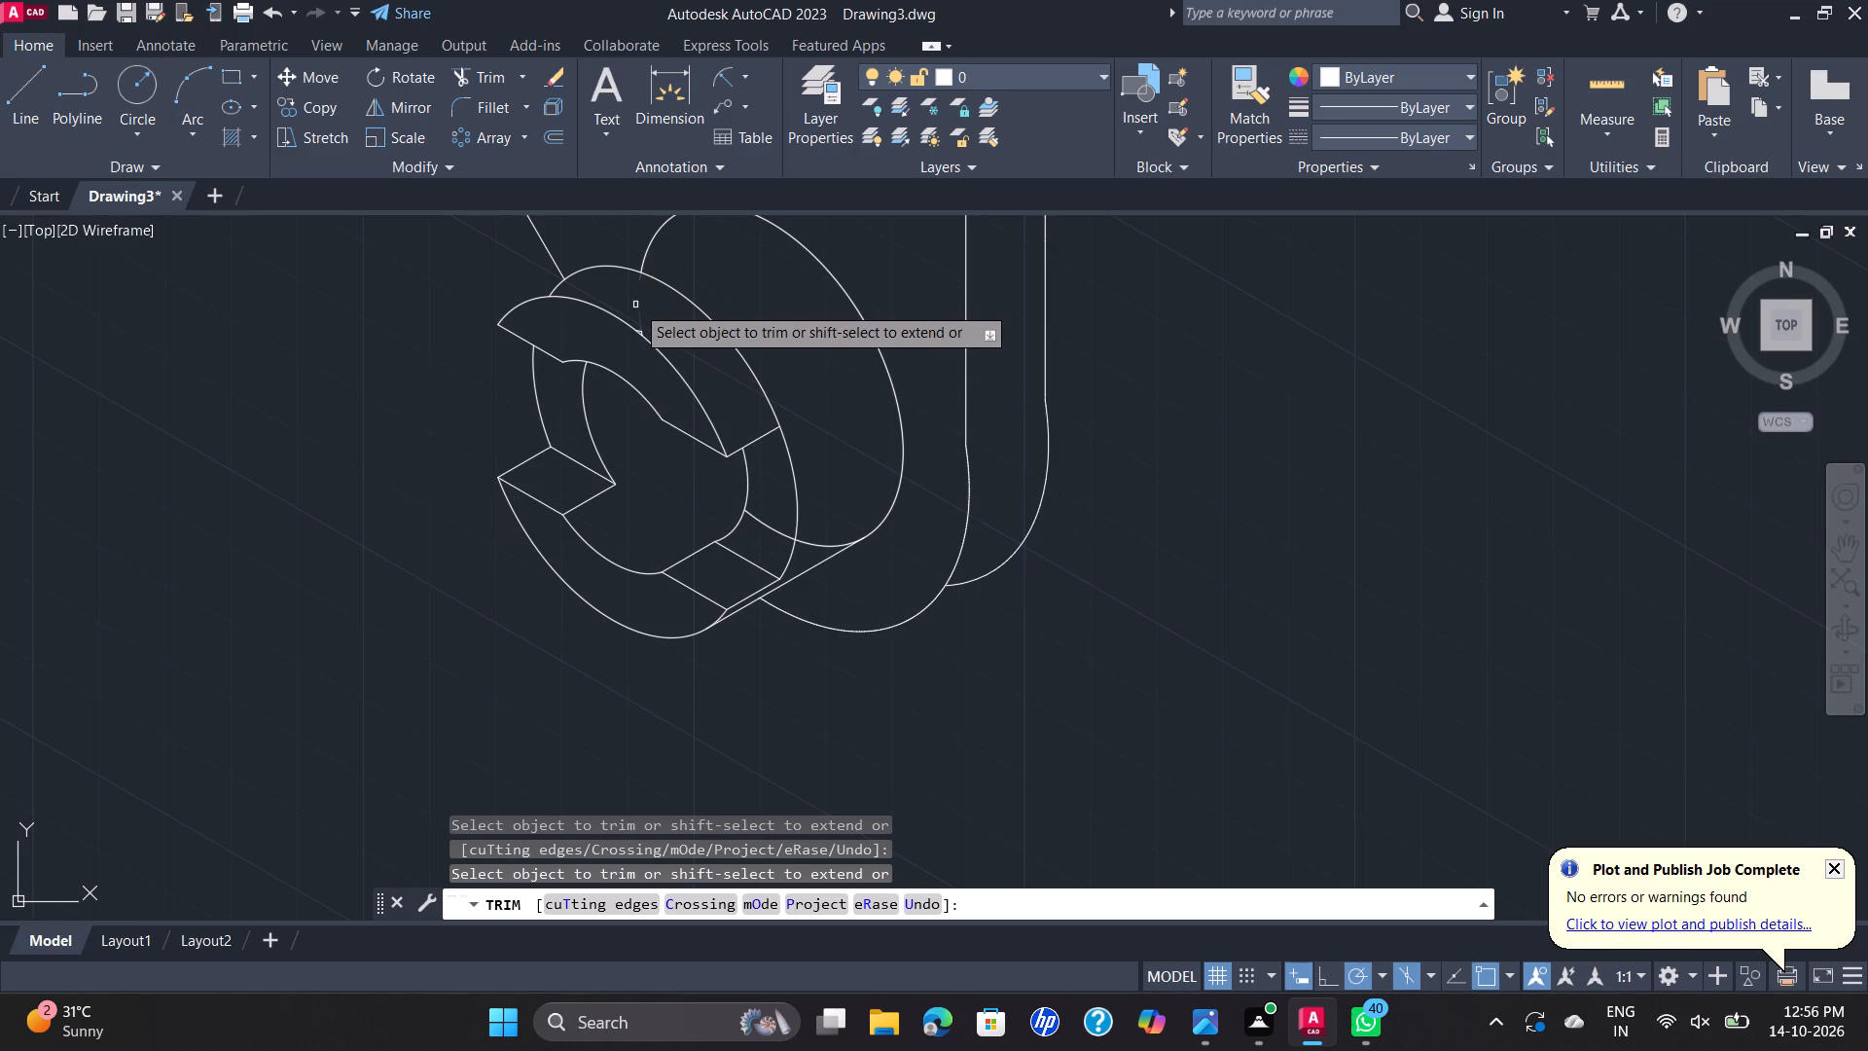
pyautogui.scroll(4, 635, 325)
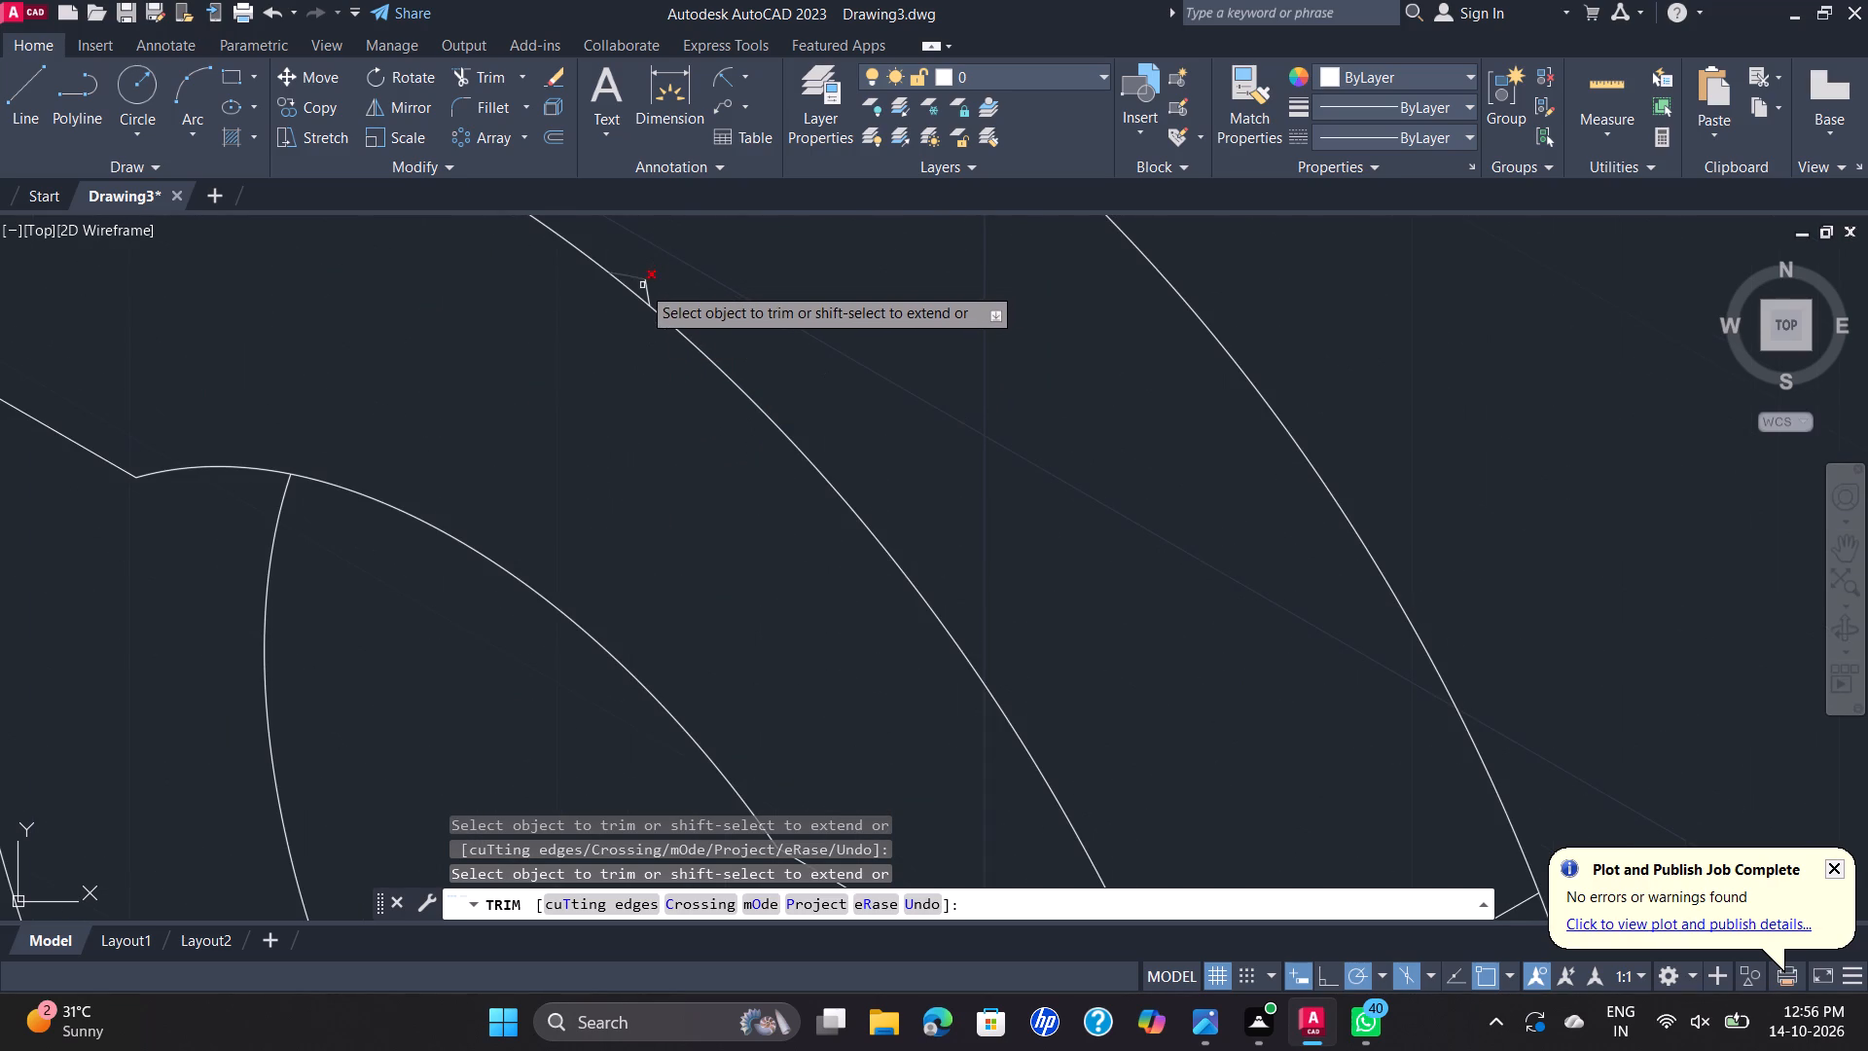
pyautogui.click(645, 283)
pyautogui.click(638, 279)
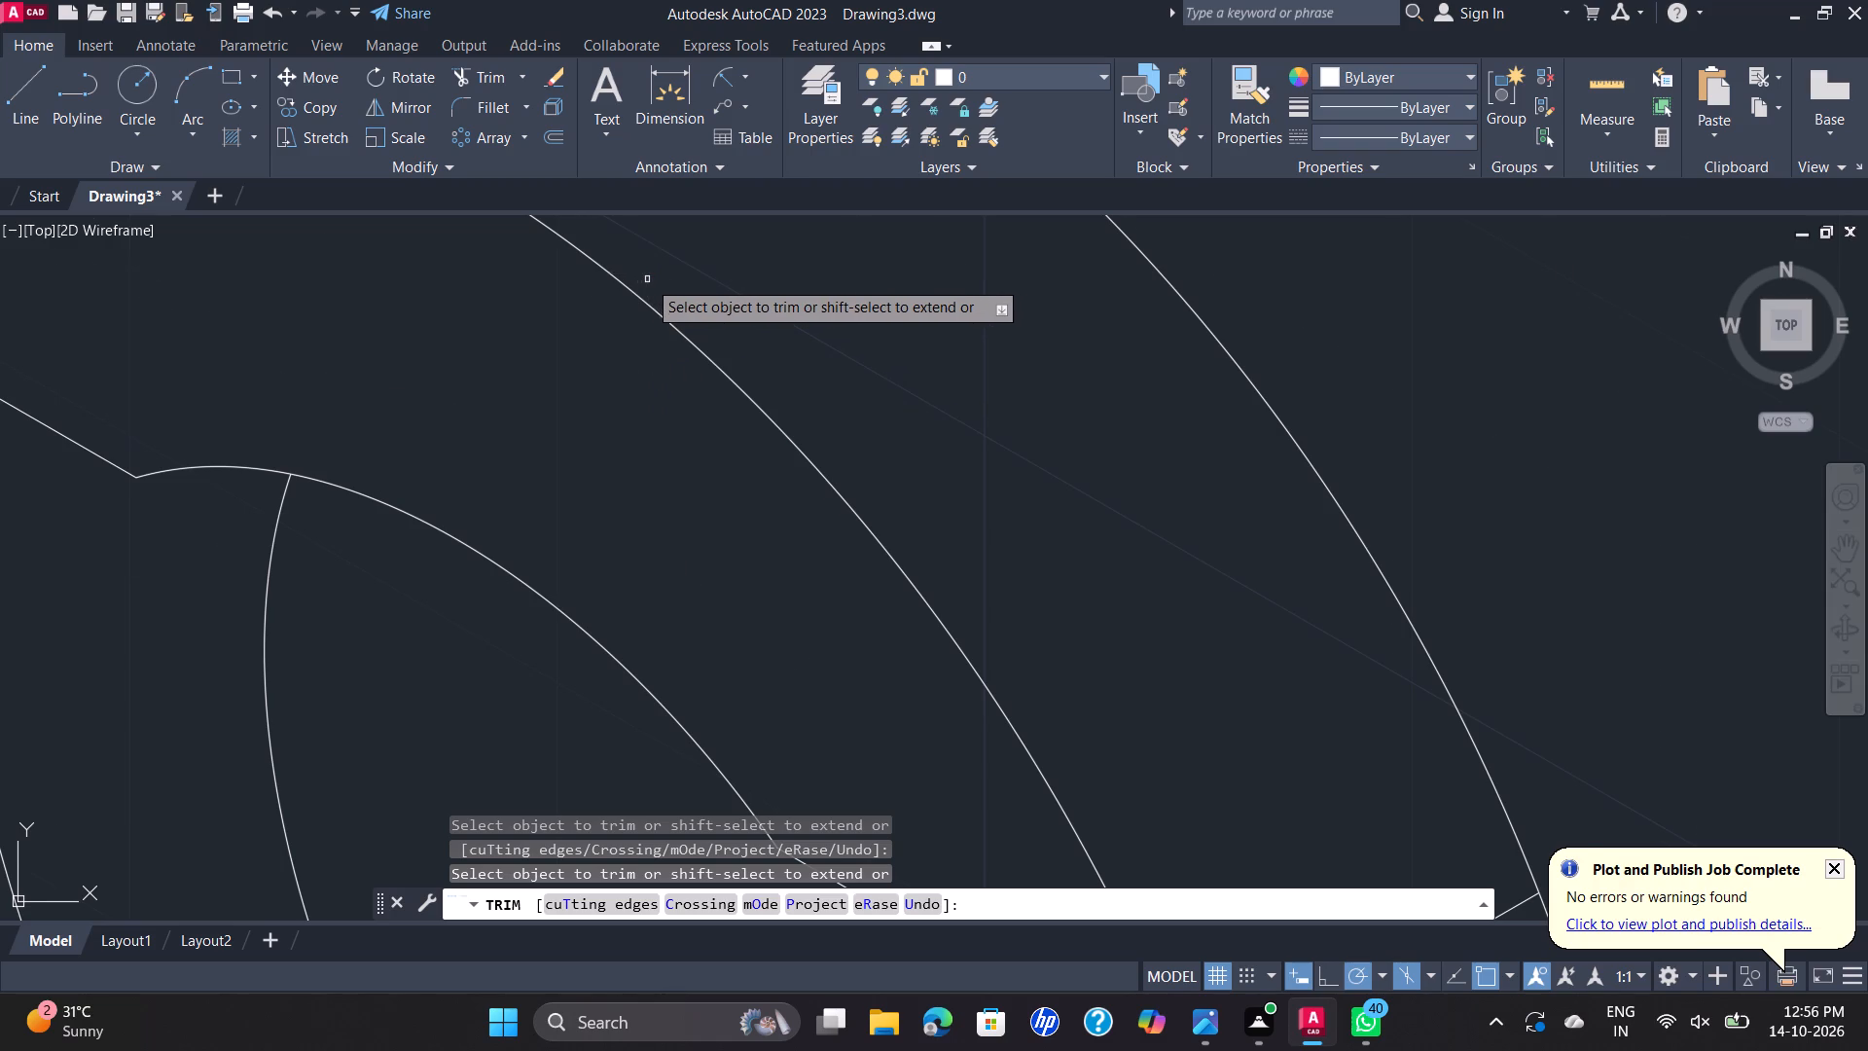
pyautogui.scroll(-5, 647, 279)
pyautogui.moveTo(770, 286); pyautogui.dragTo(771, 286, button='middle')
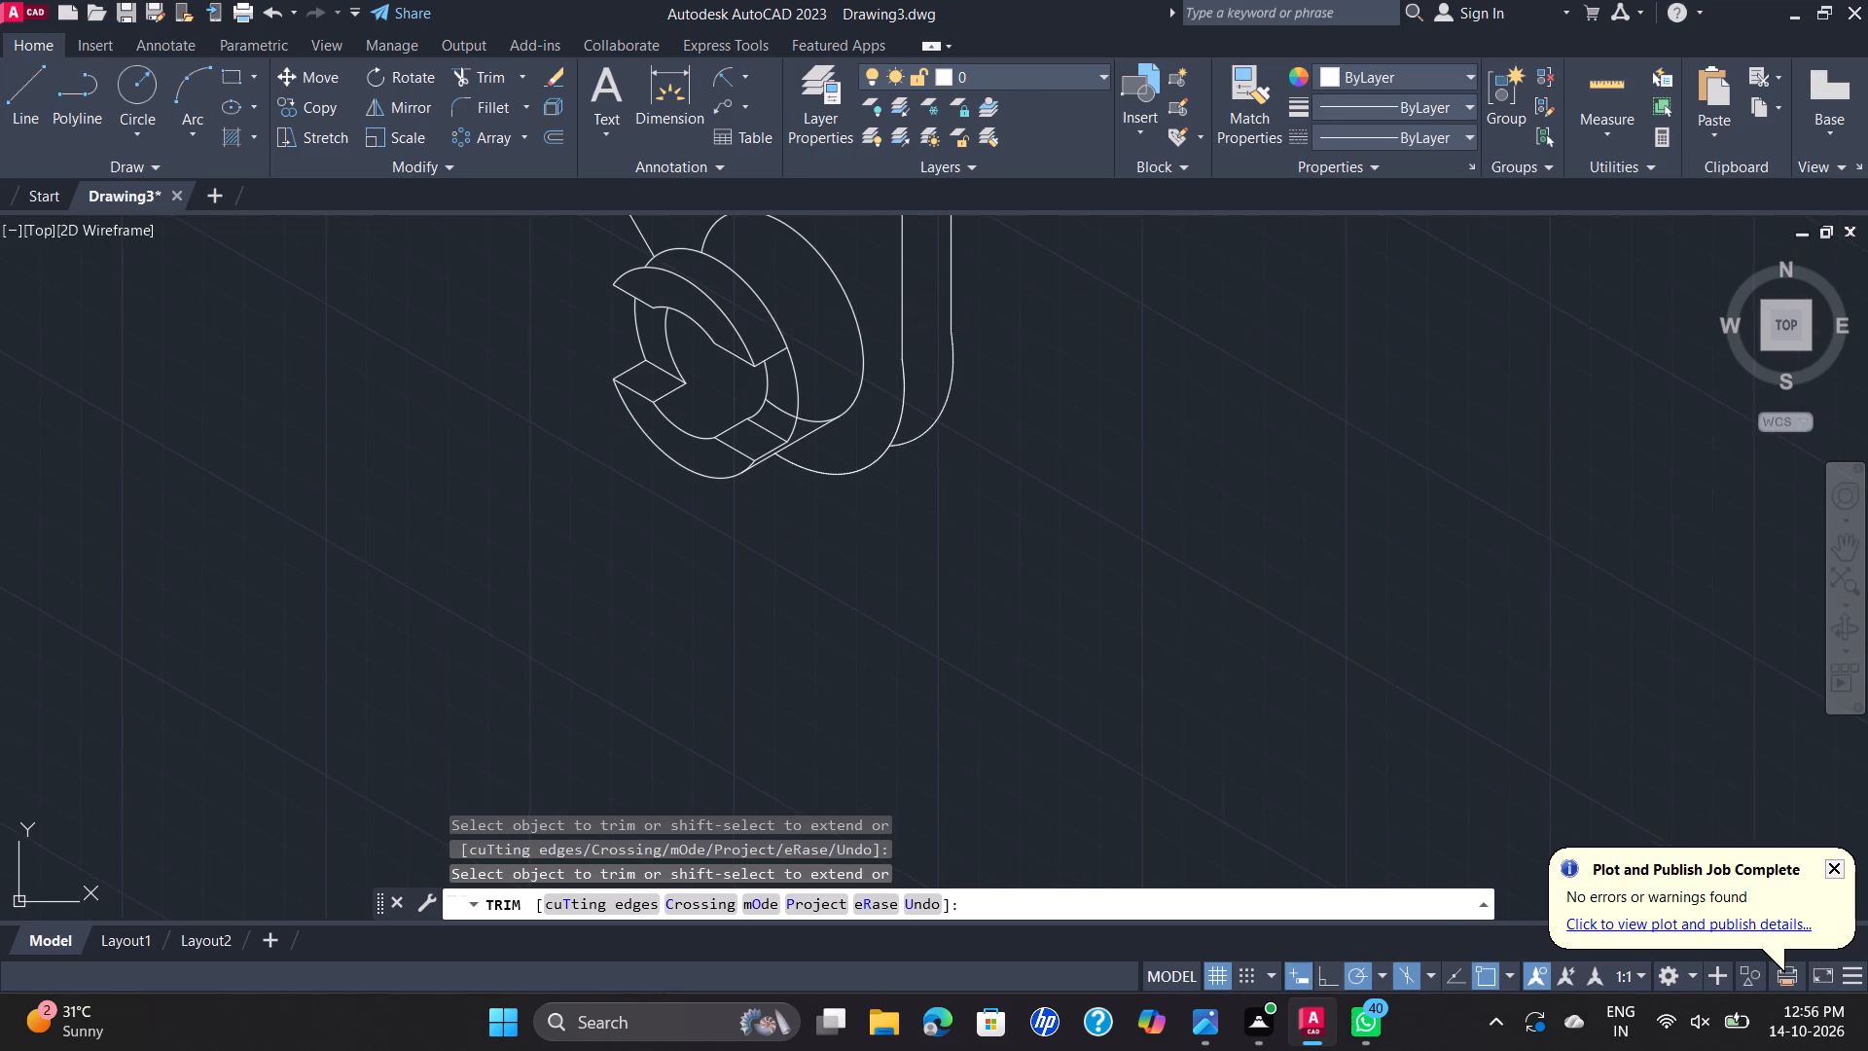
pyautogui.moveTo(771, 286); pyautogui.dragTo(761, 443, button='middle')
pyautogui.scroll(1, 765, 434)
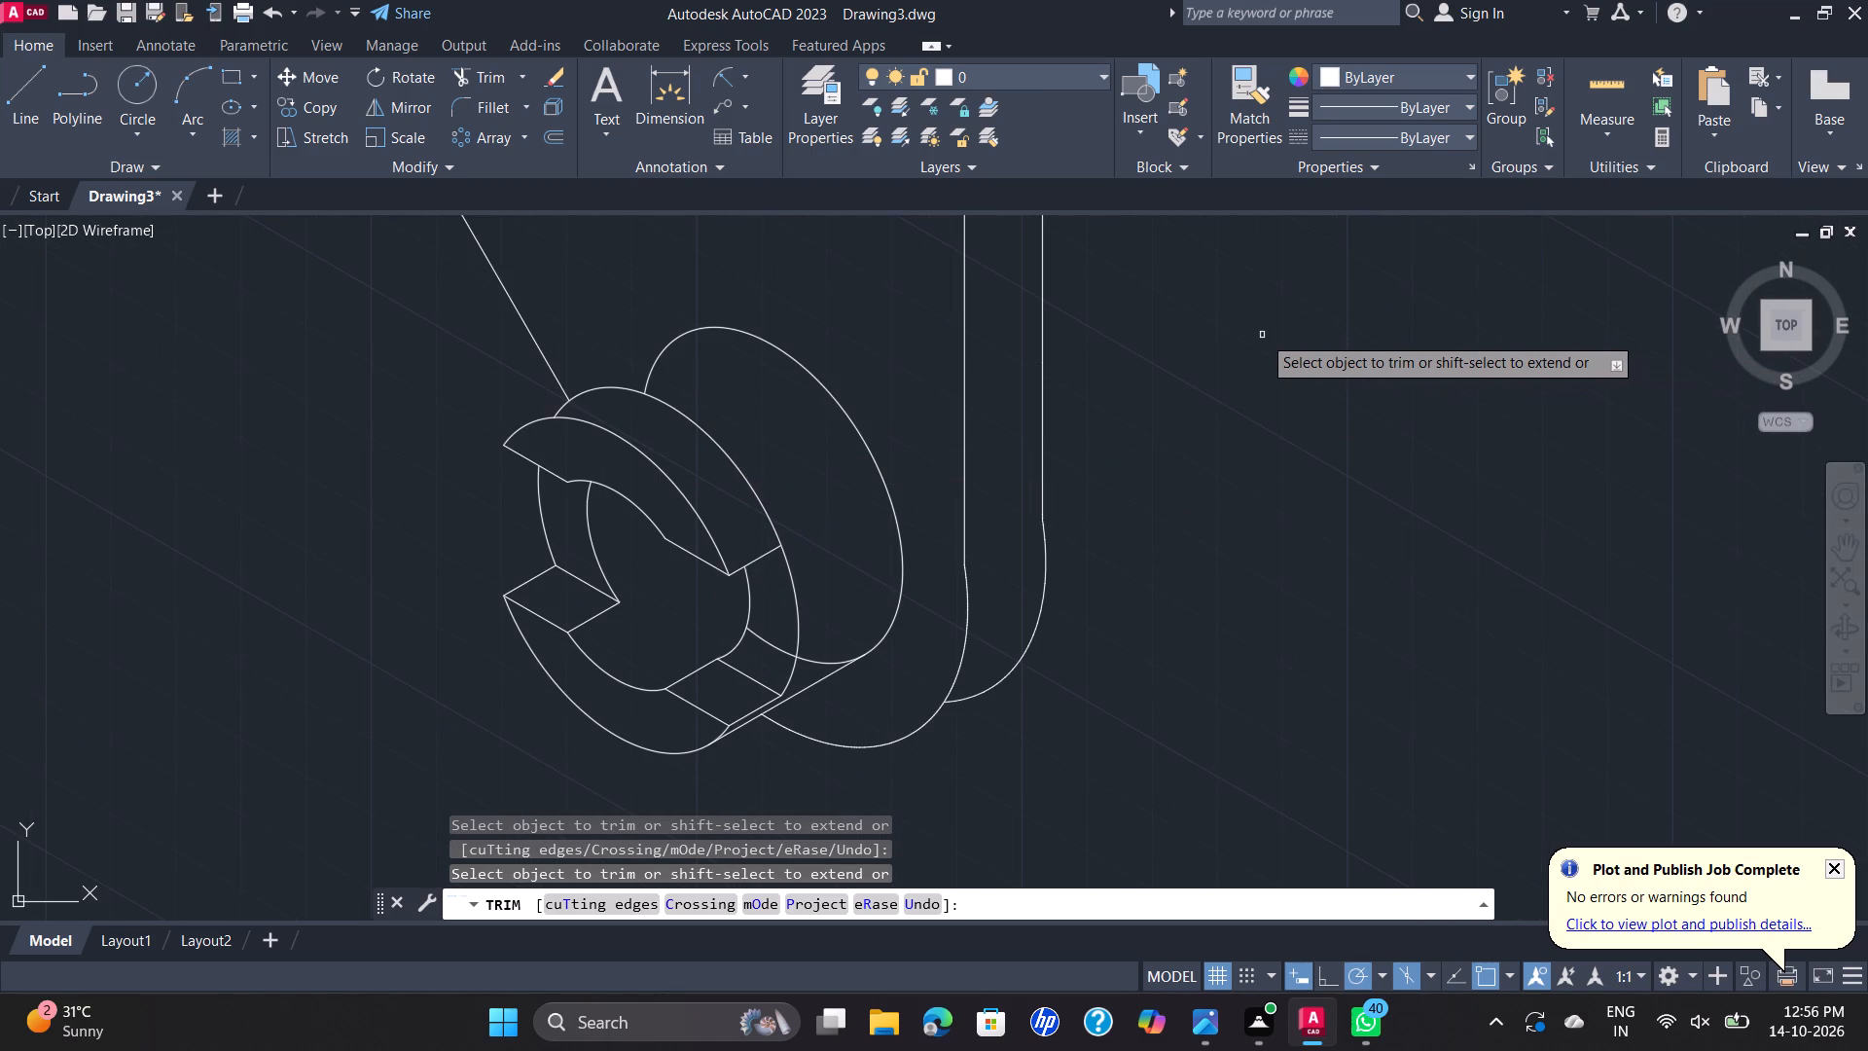
pyautogui.click(767, 646)
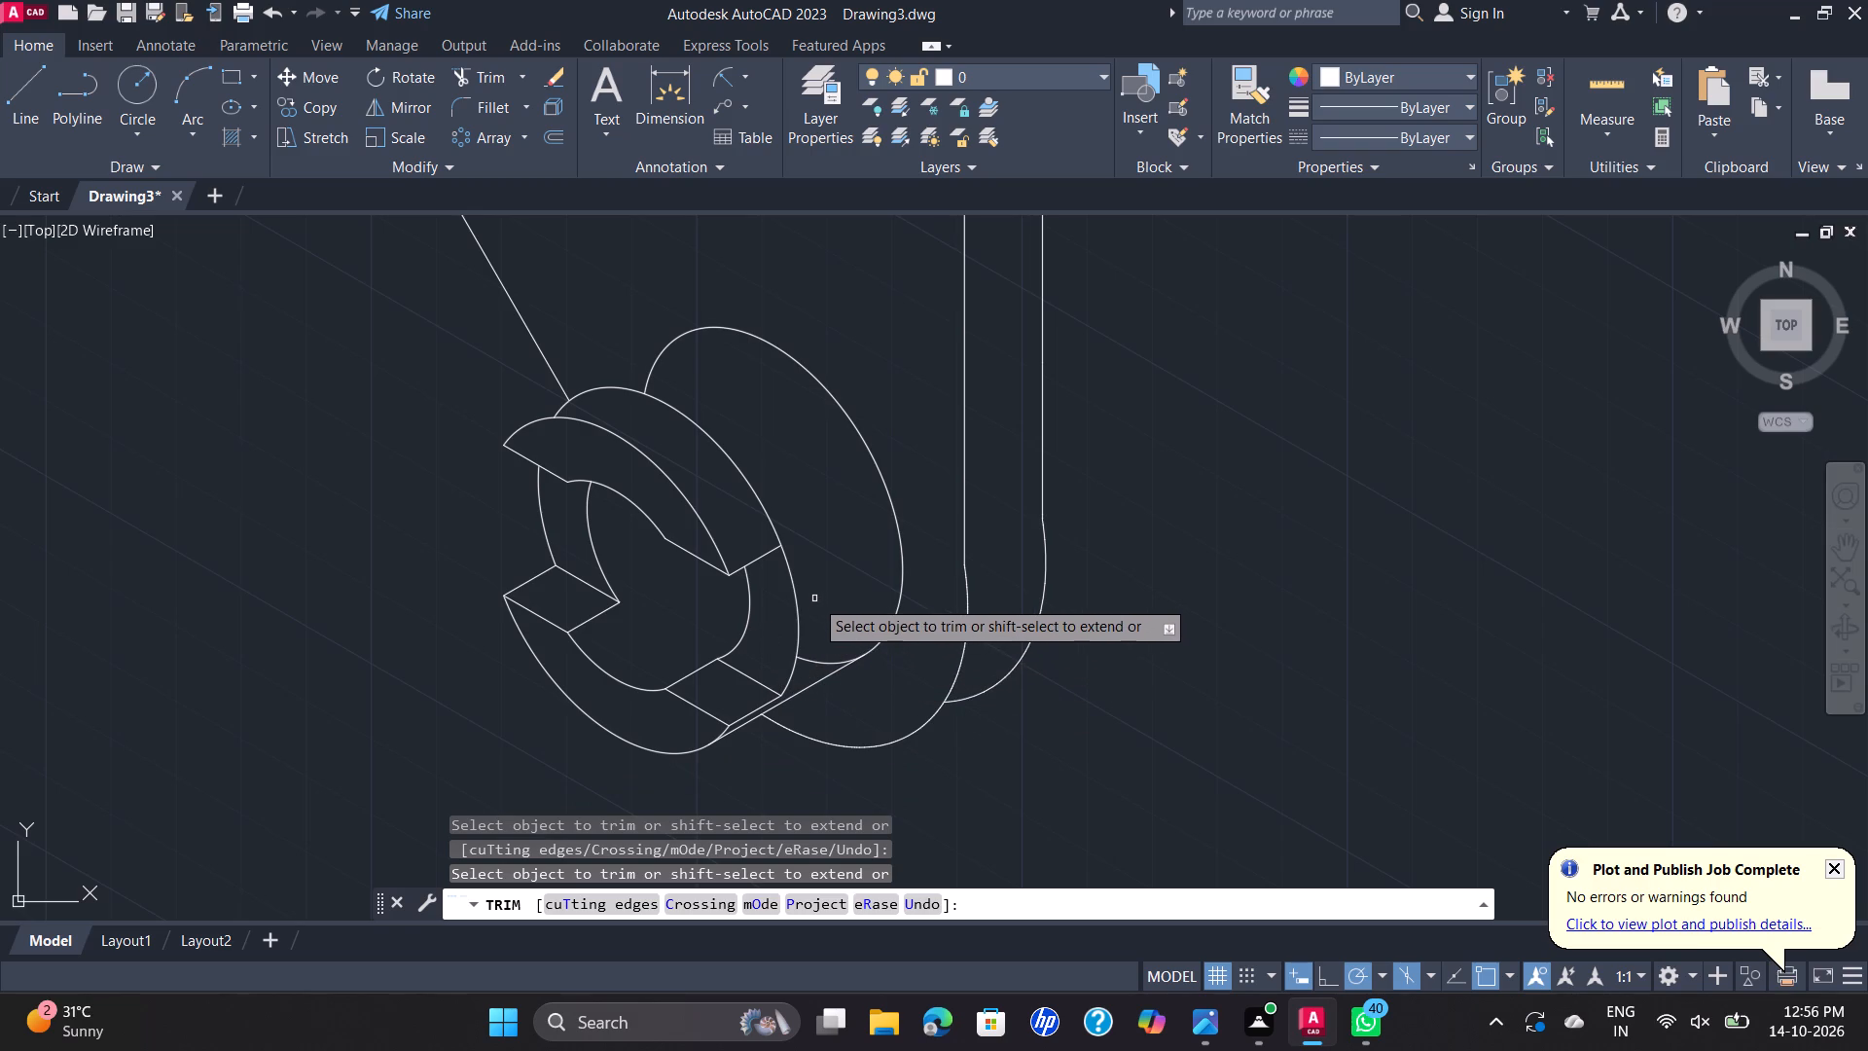
pyautogui.press('Escape')
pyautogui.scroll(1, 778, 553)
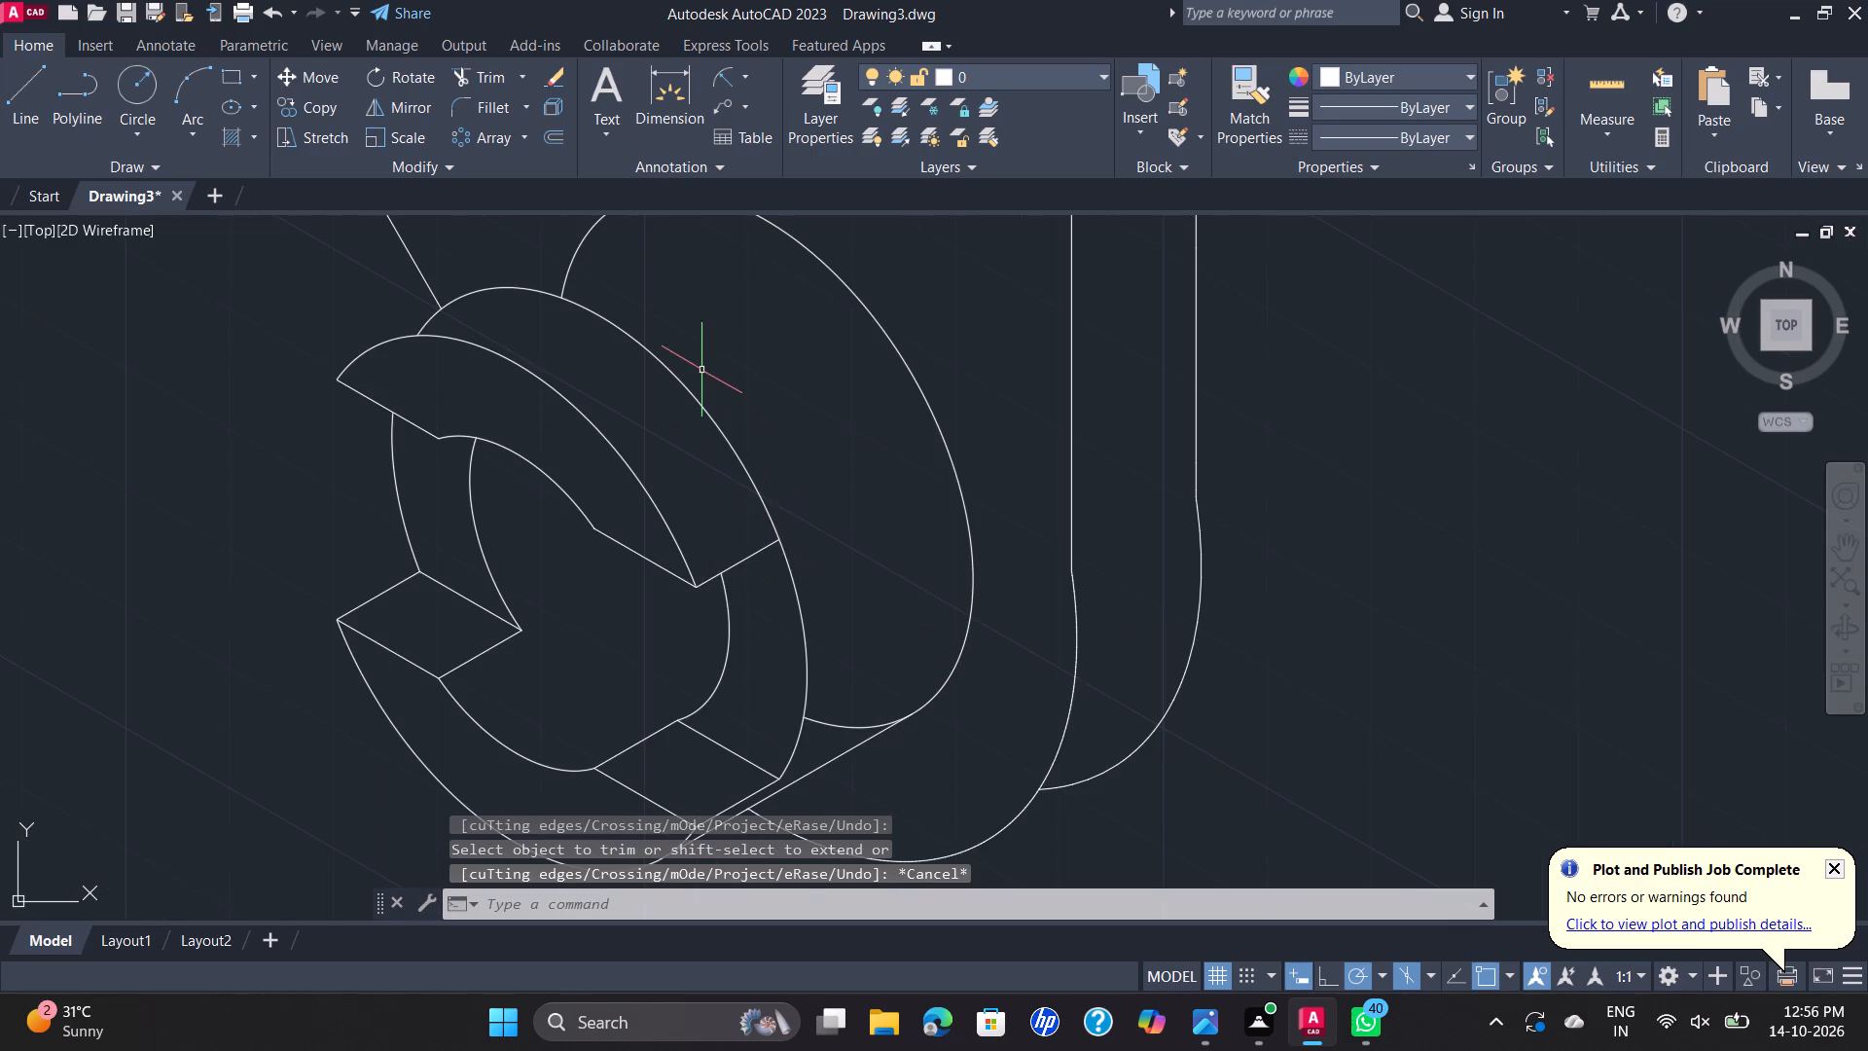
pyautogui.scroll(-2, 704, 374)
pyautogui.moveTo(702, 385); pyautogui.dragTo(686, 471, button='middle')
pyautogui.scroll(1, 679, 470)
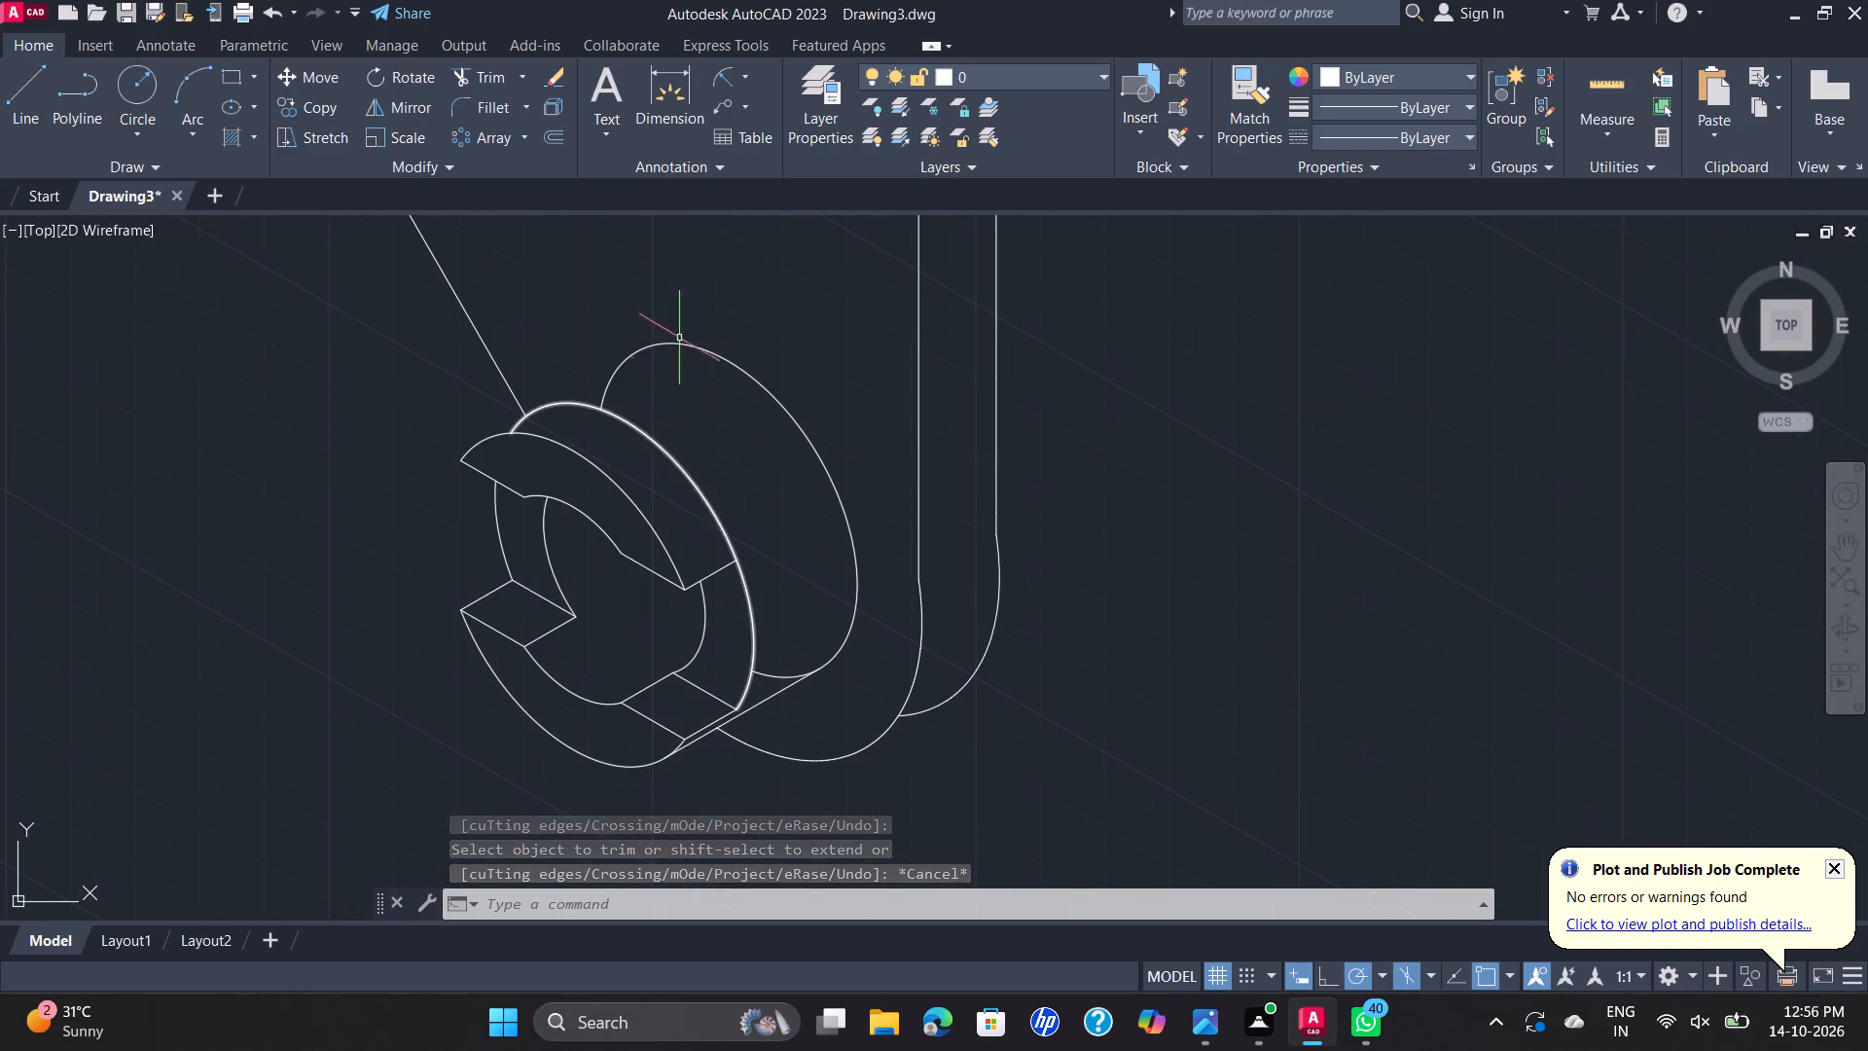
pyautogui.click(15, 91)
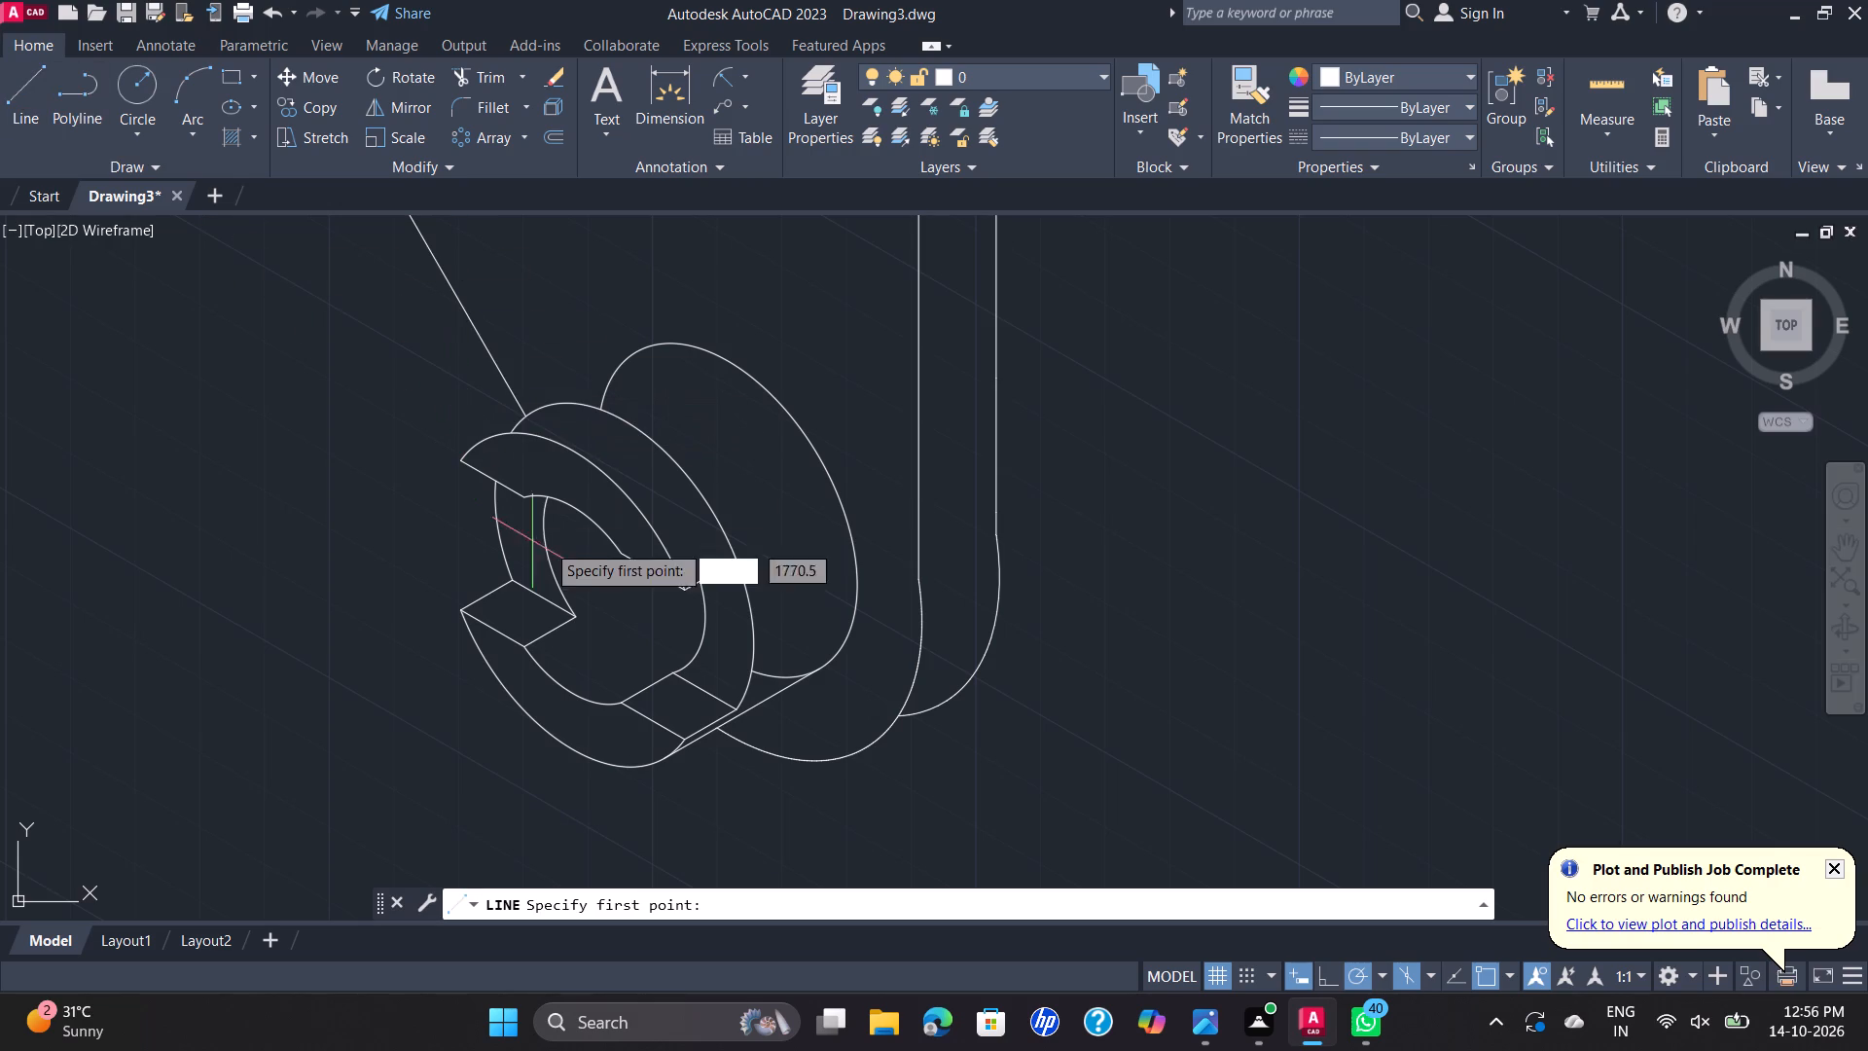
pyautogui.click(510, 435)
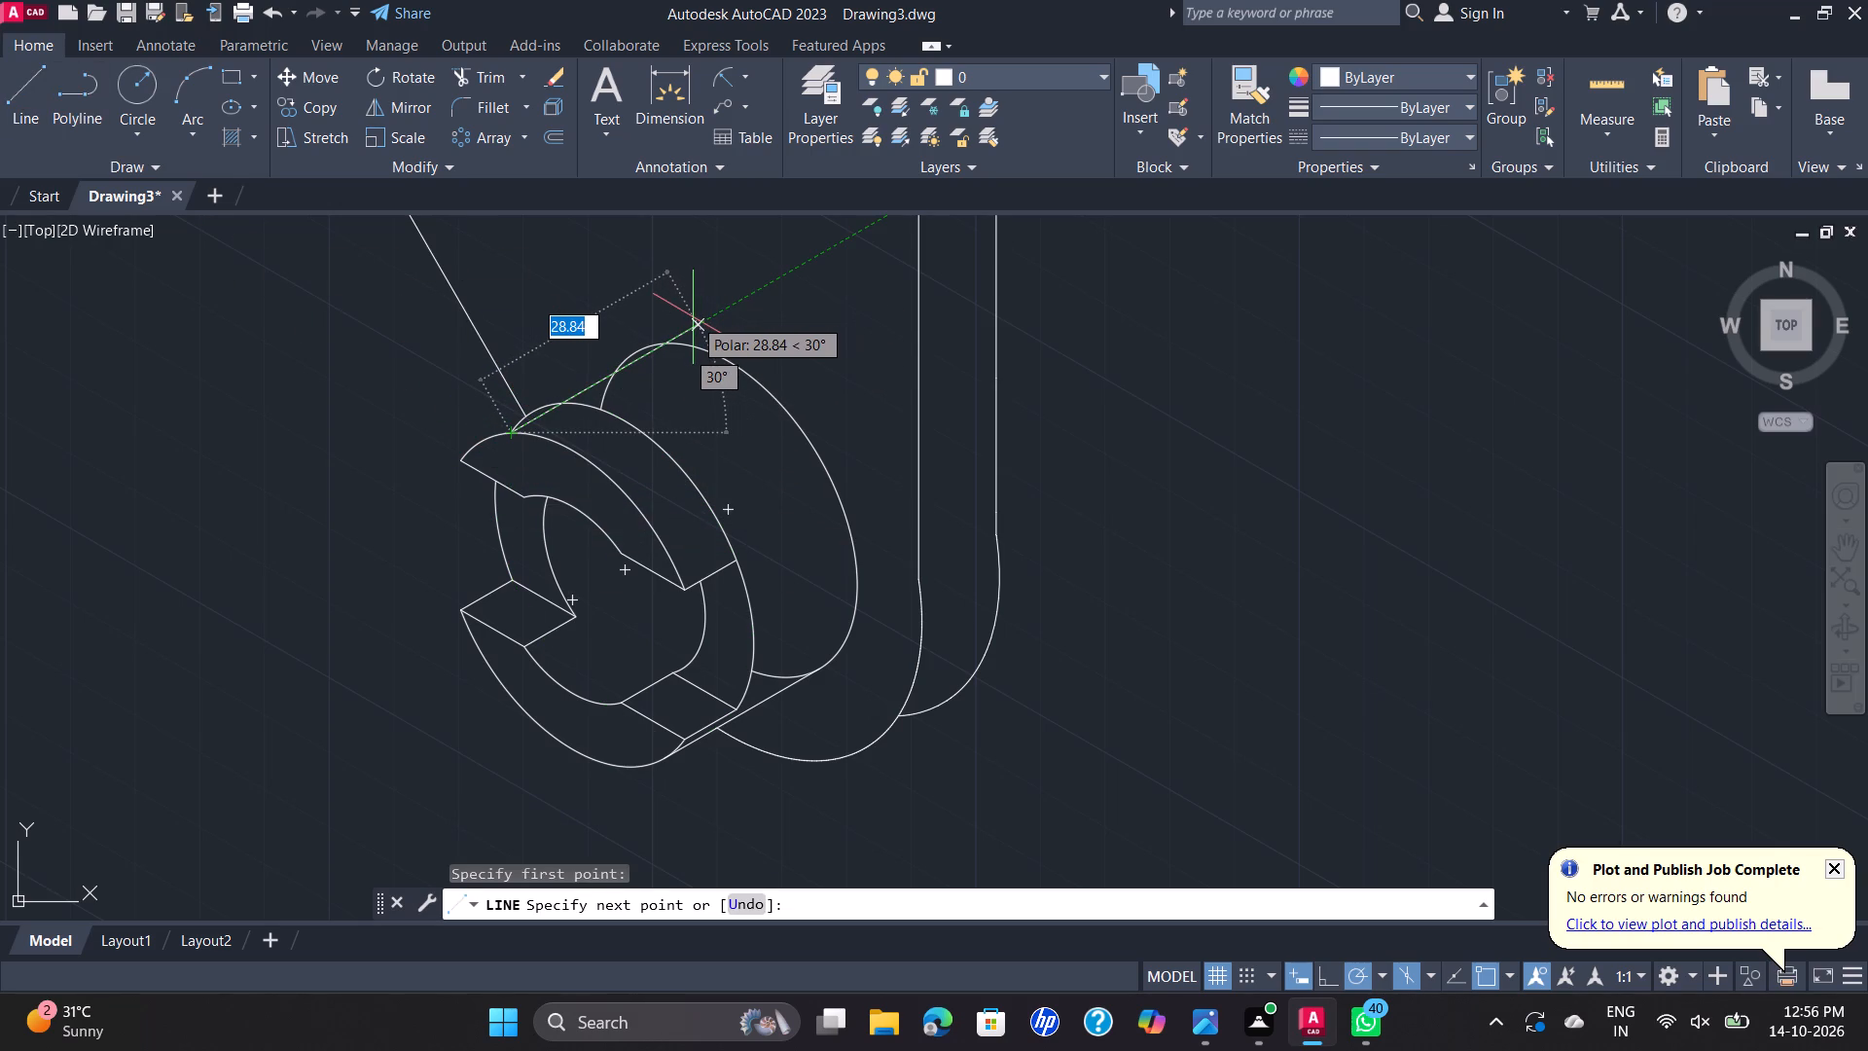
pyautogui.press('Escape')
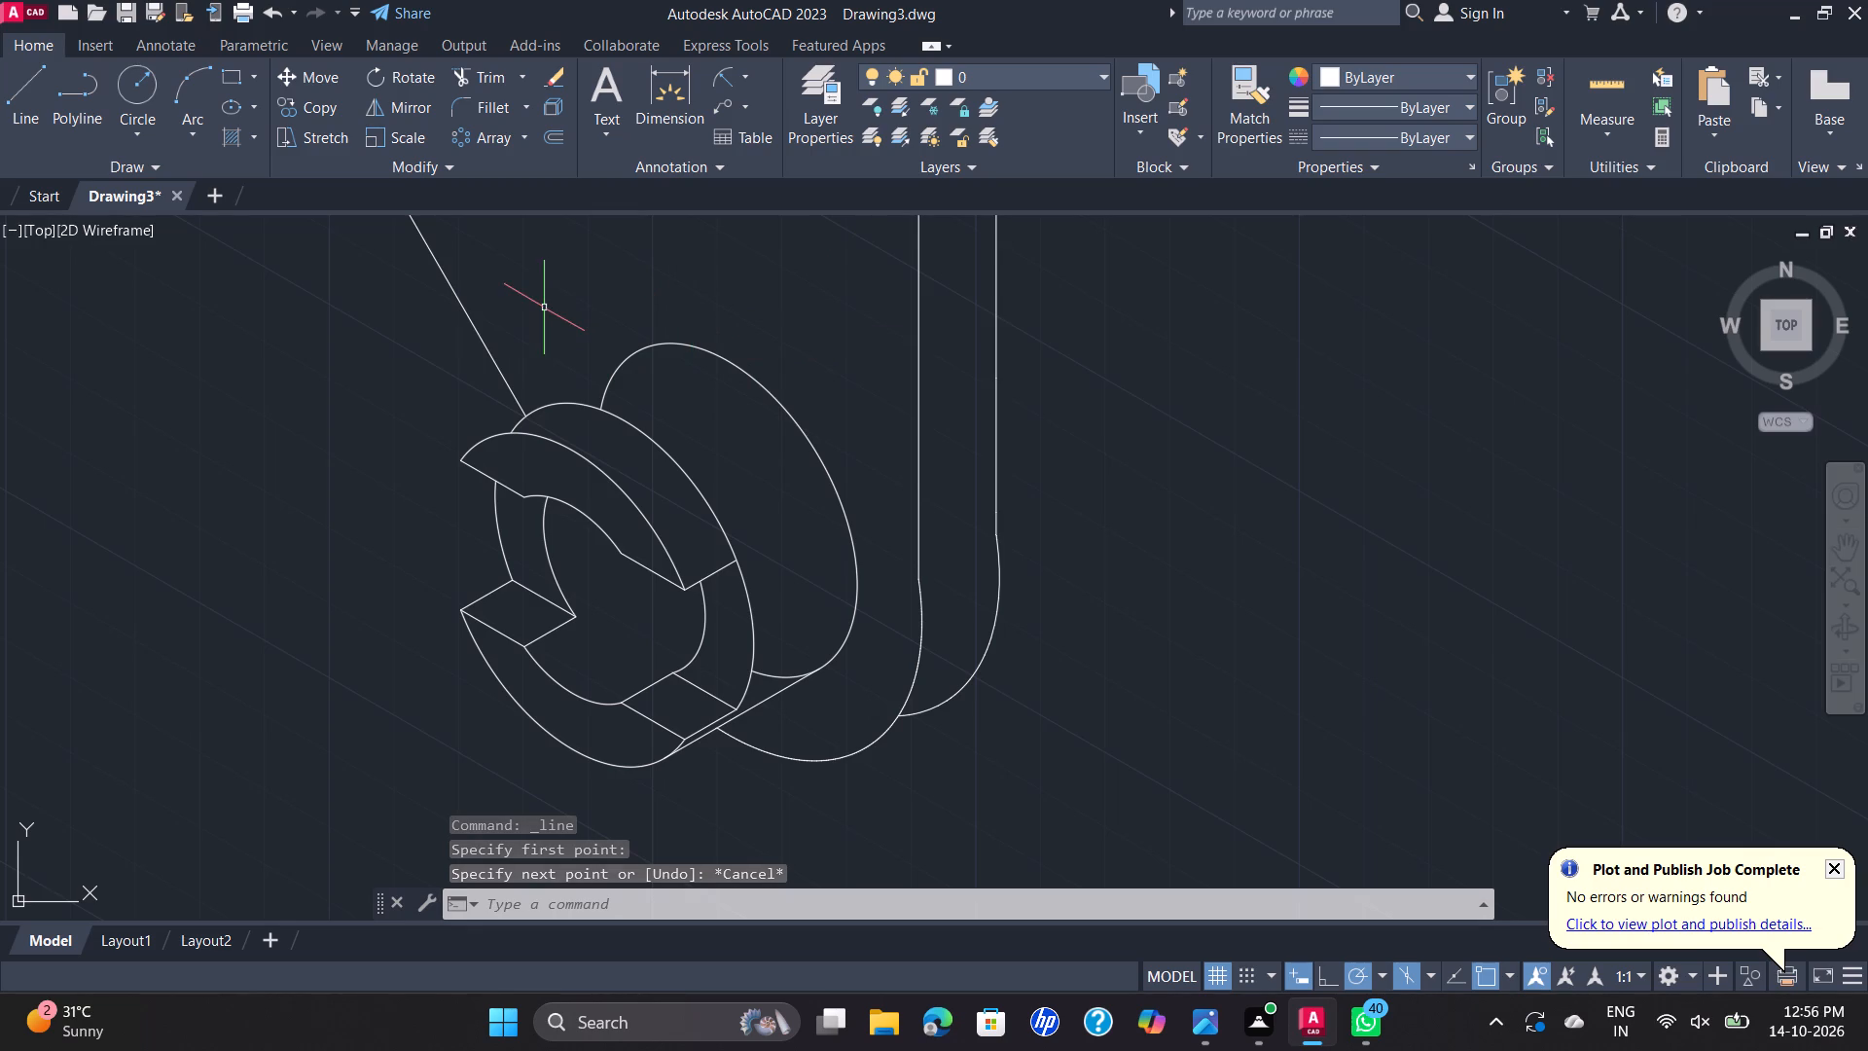
# Draw a line about 24 long at 30° from the front outer arc to the boss's base ellipse as its upper silhouette.
pyautogui.click(18, 114)
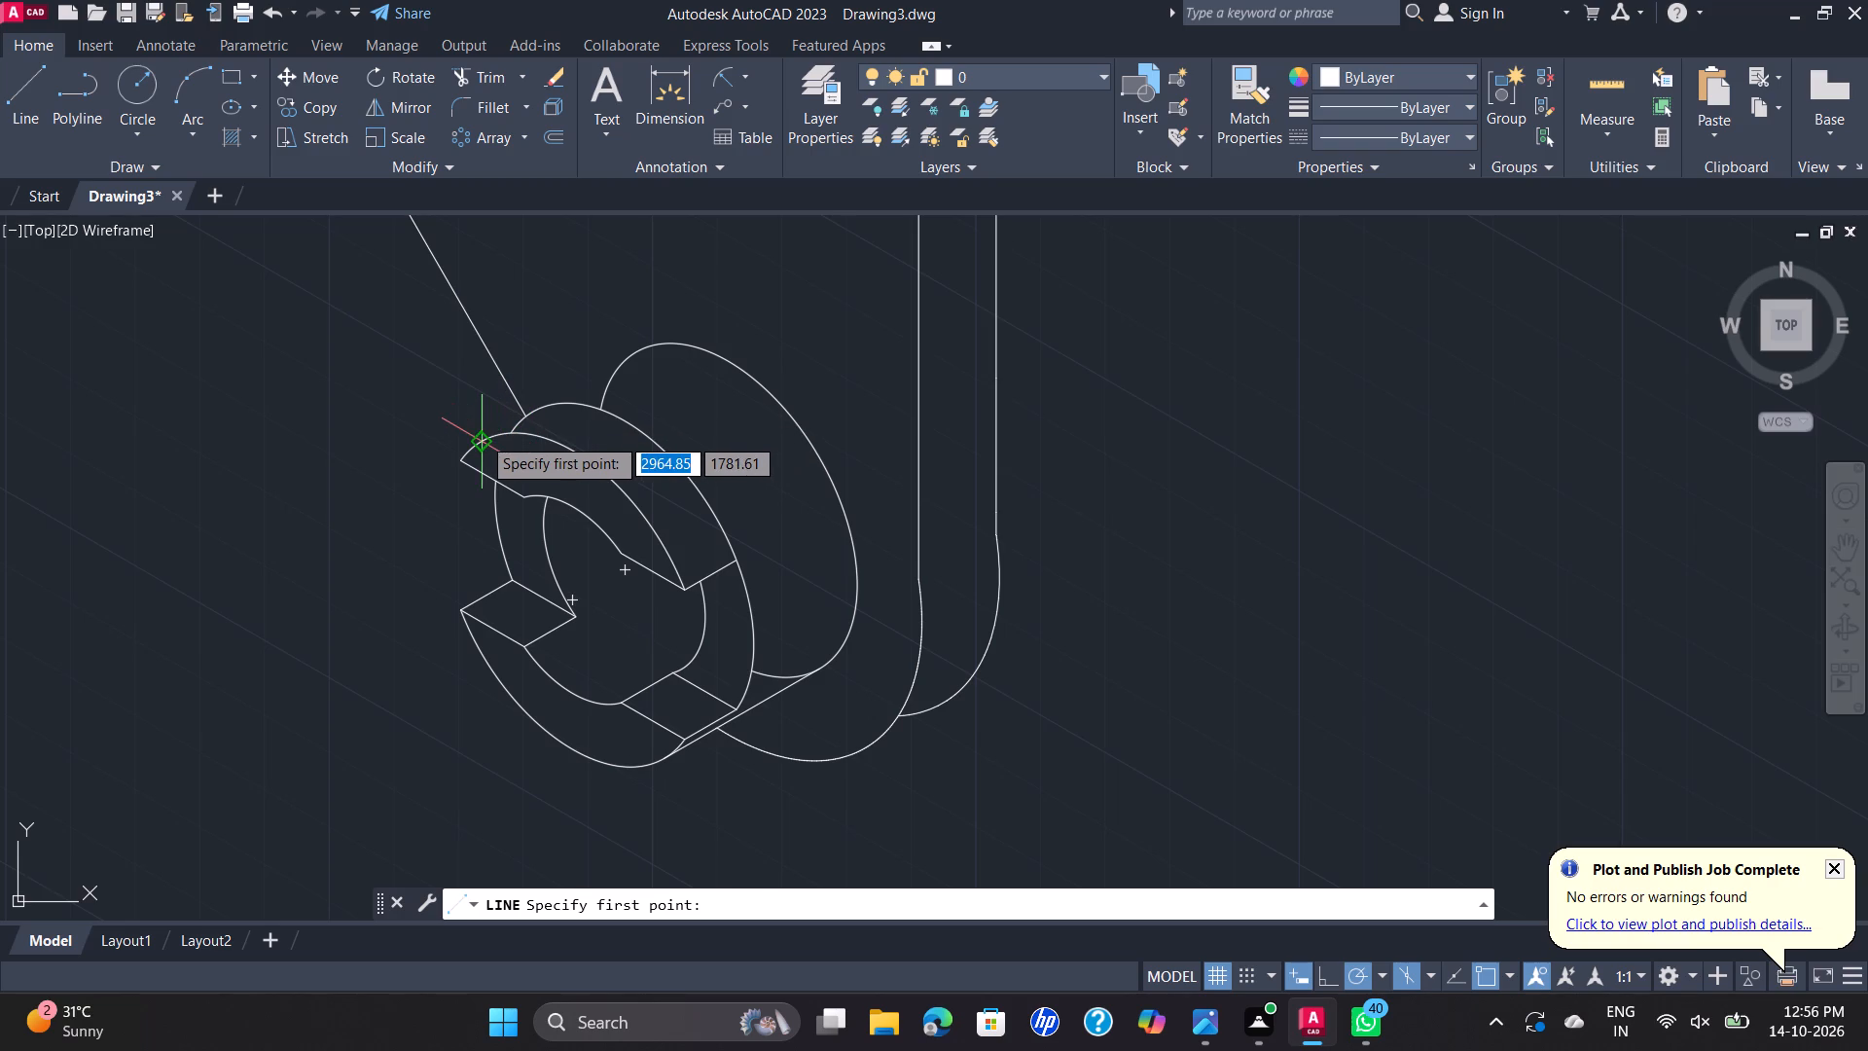
pyautogui.click(482, 436)
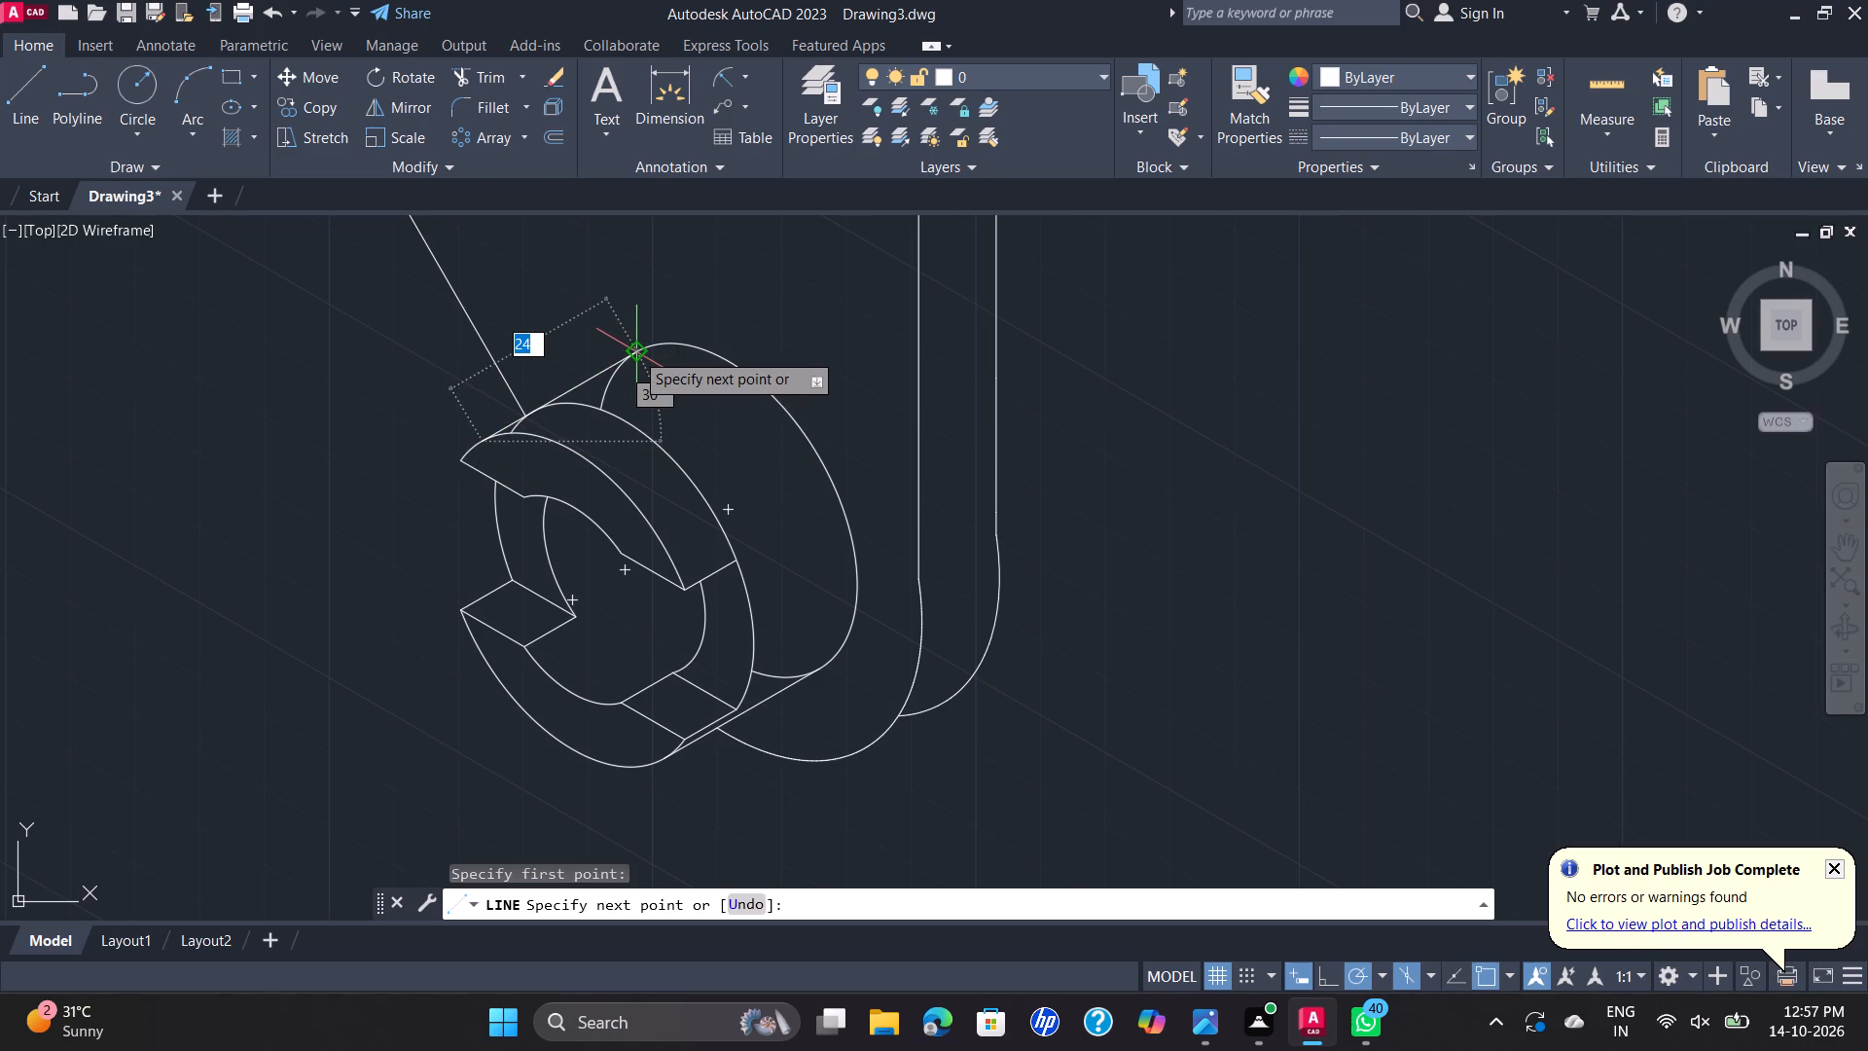
pyautogui.click(635, 351)
pyautogui.press('Escape')
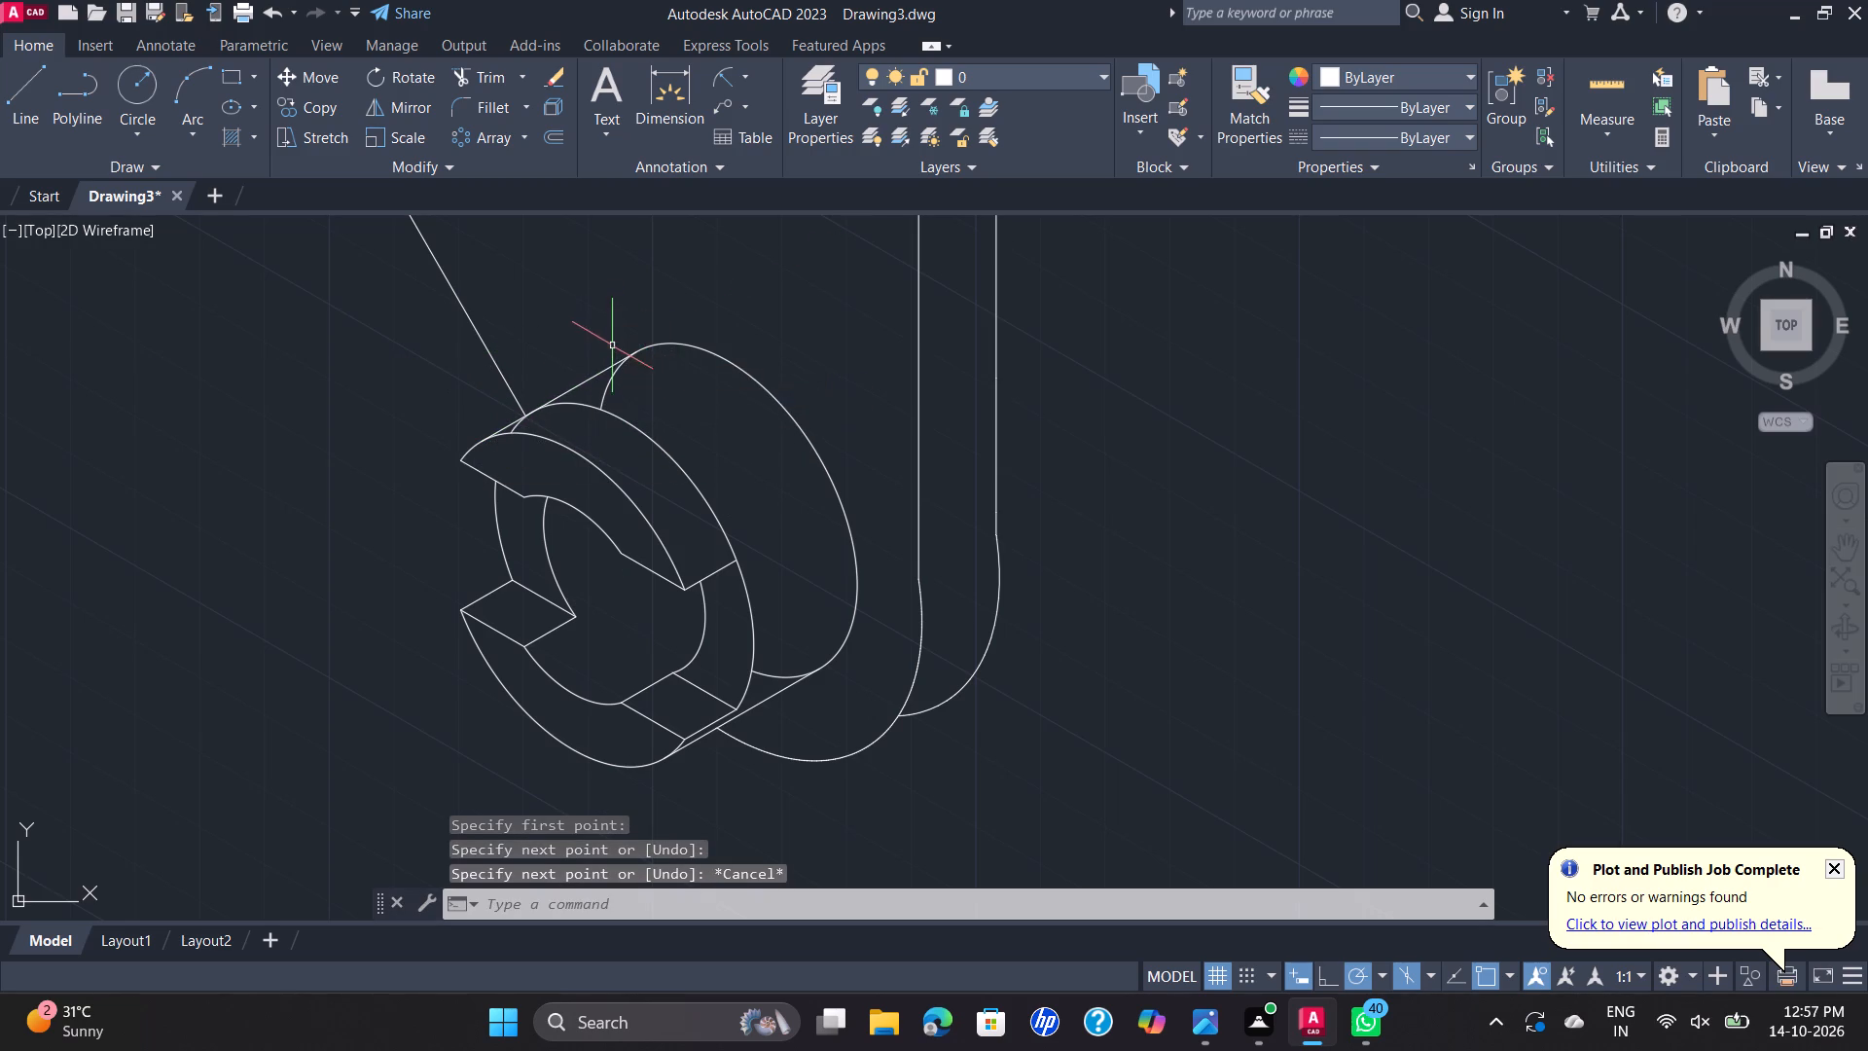
# Trim the slot-depth ellipse's upper arc and the base ellipse's hidden arcs that lie within the boss's silhouette lines.
pyautogui.click(507, 74)
pyautogui.scroll(3, 522, 424)
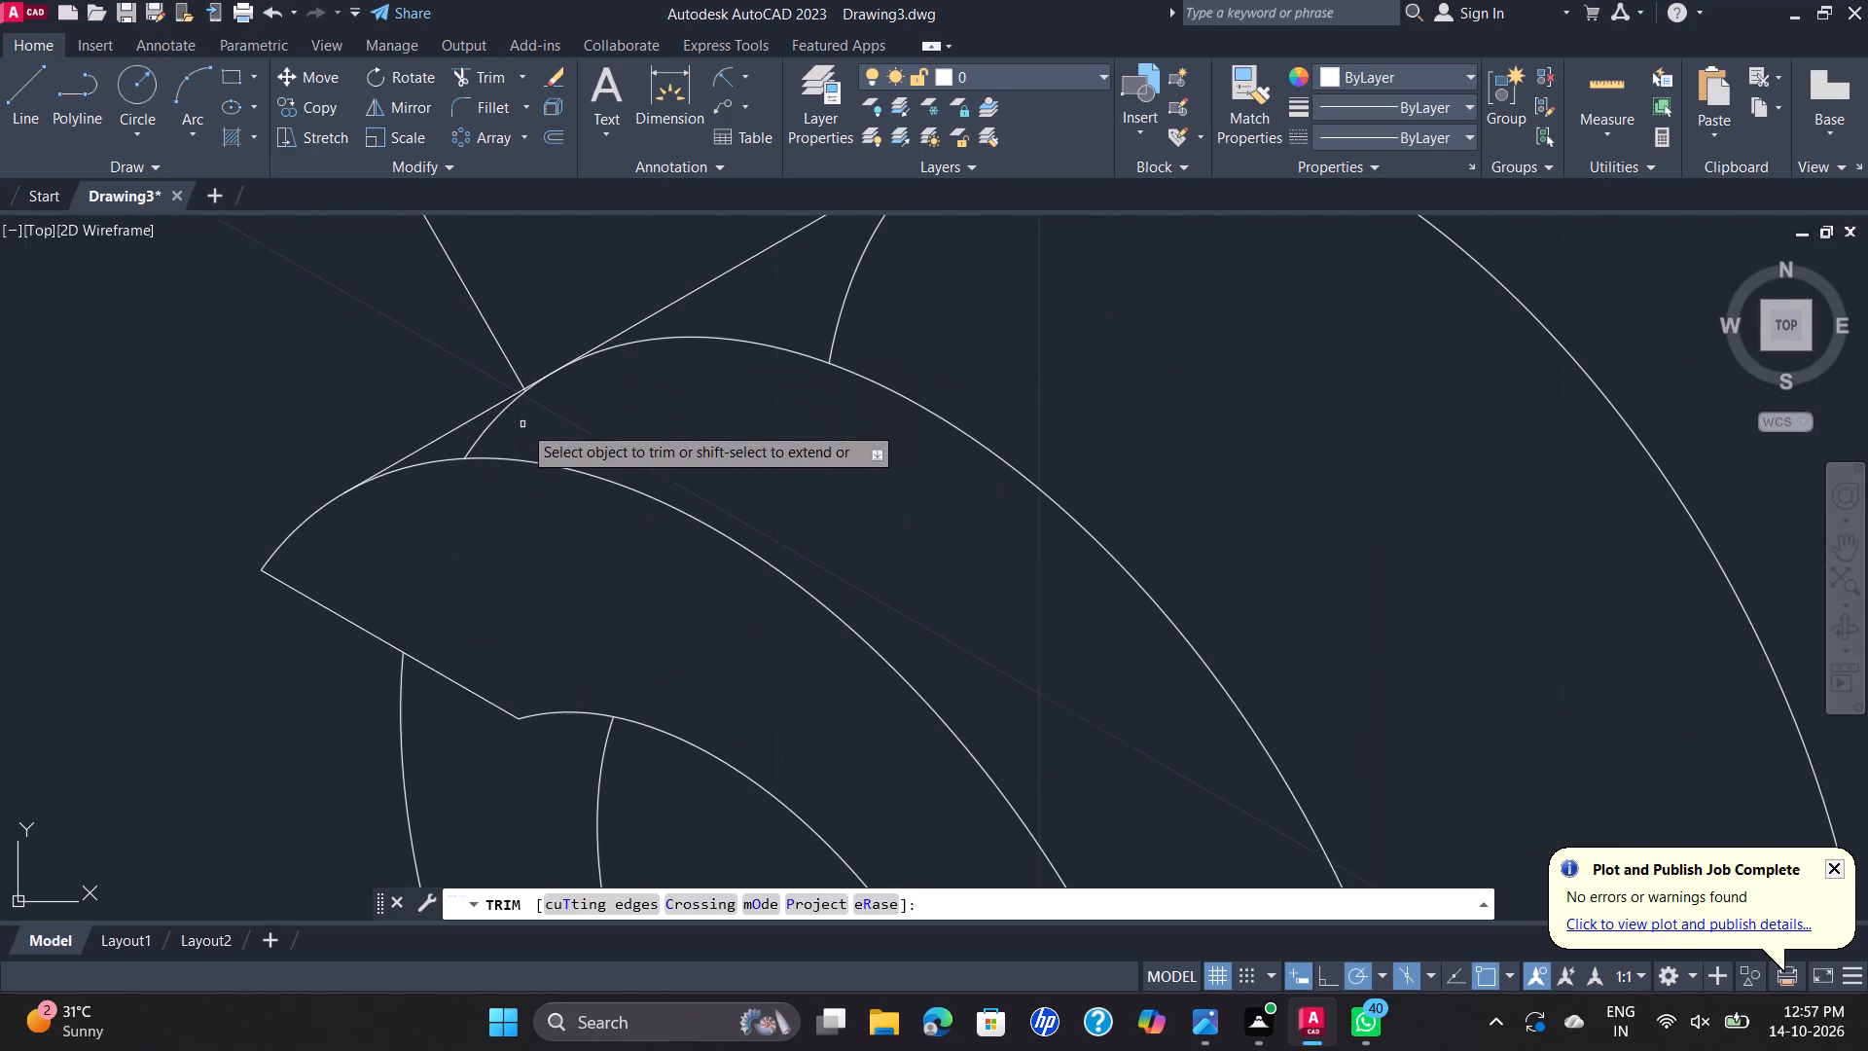
pyautogui.click(501, 412)
pyautogui.scroll(-2, 622, 419)
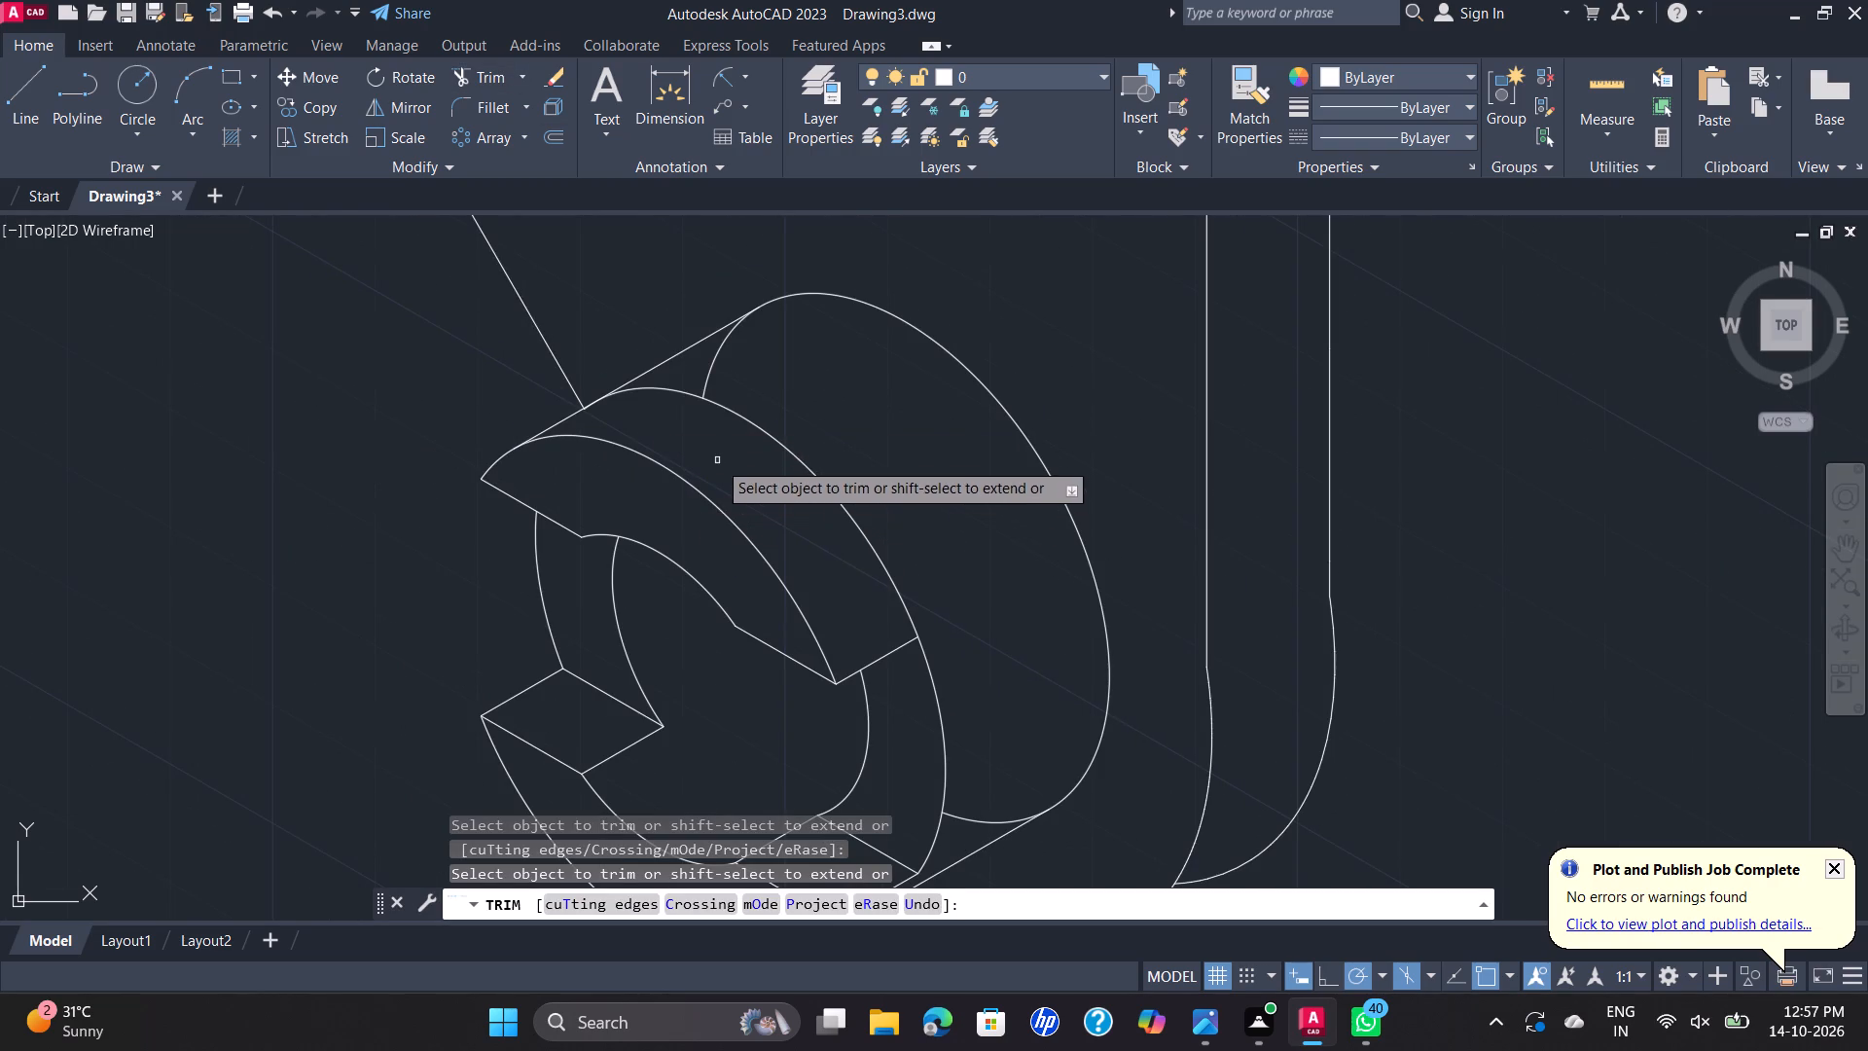
pyautogui.click(778, 442)
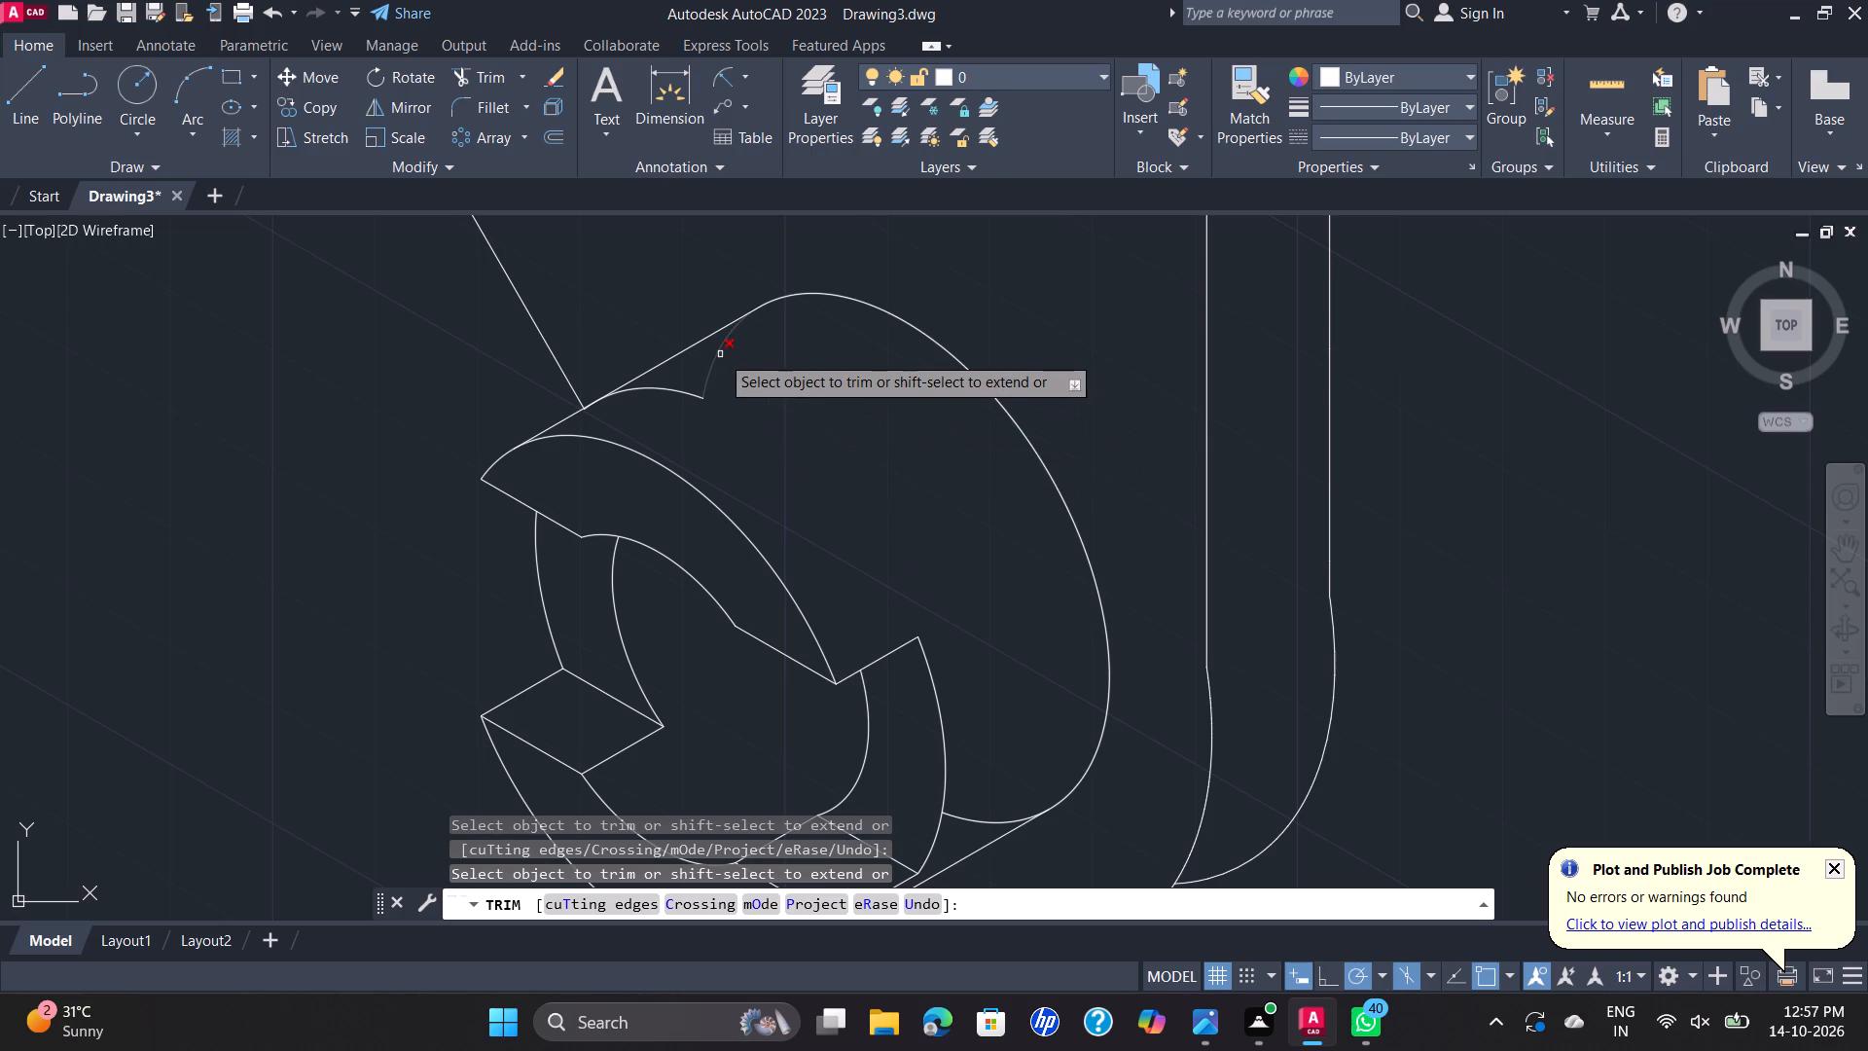
pyautogui.click(720, 354)
pyautogui.click(682, 394)
pyautogui.scroll(-1, 736, 419)
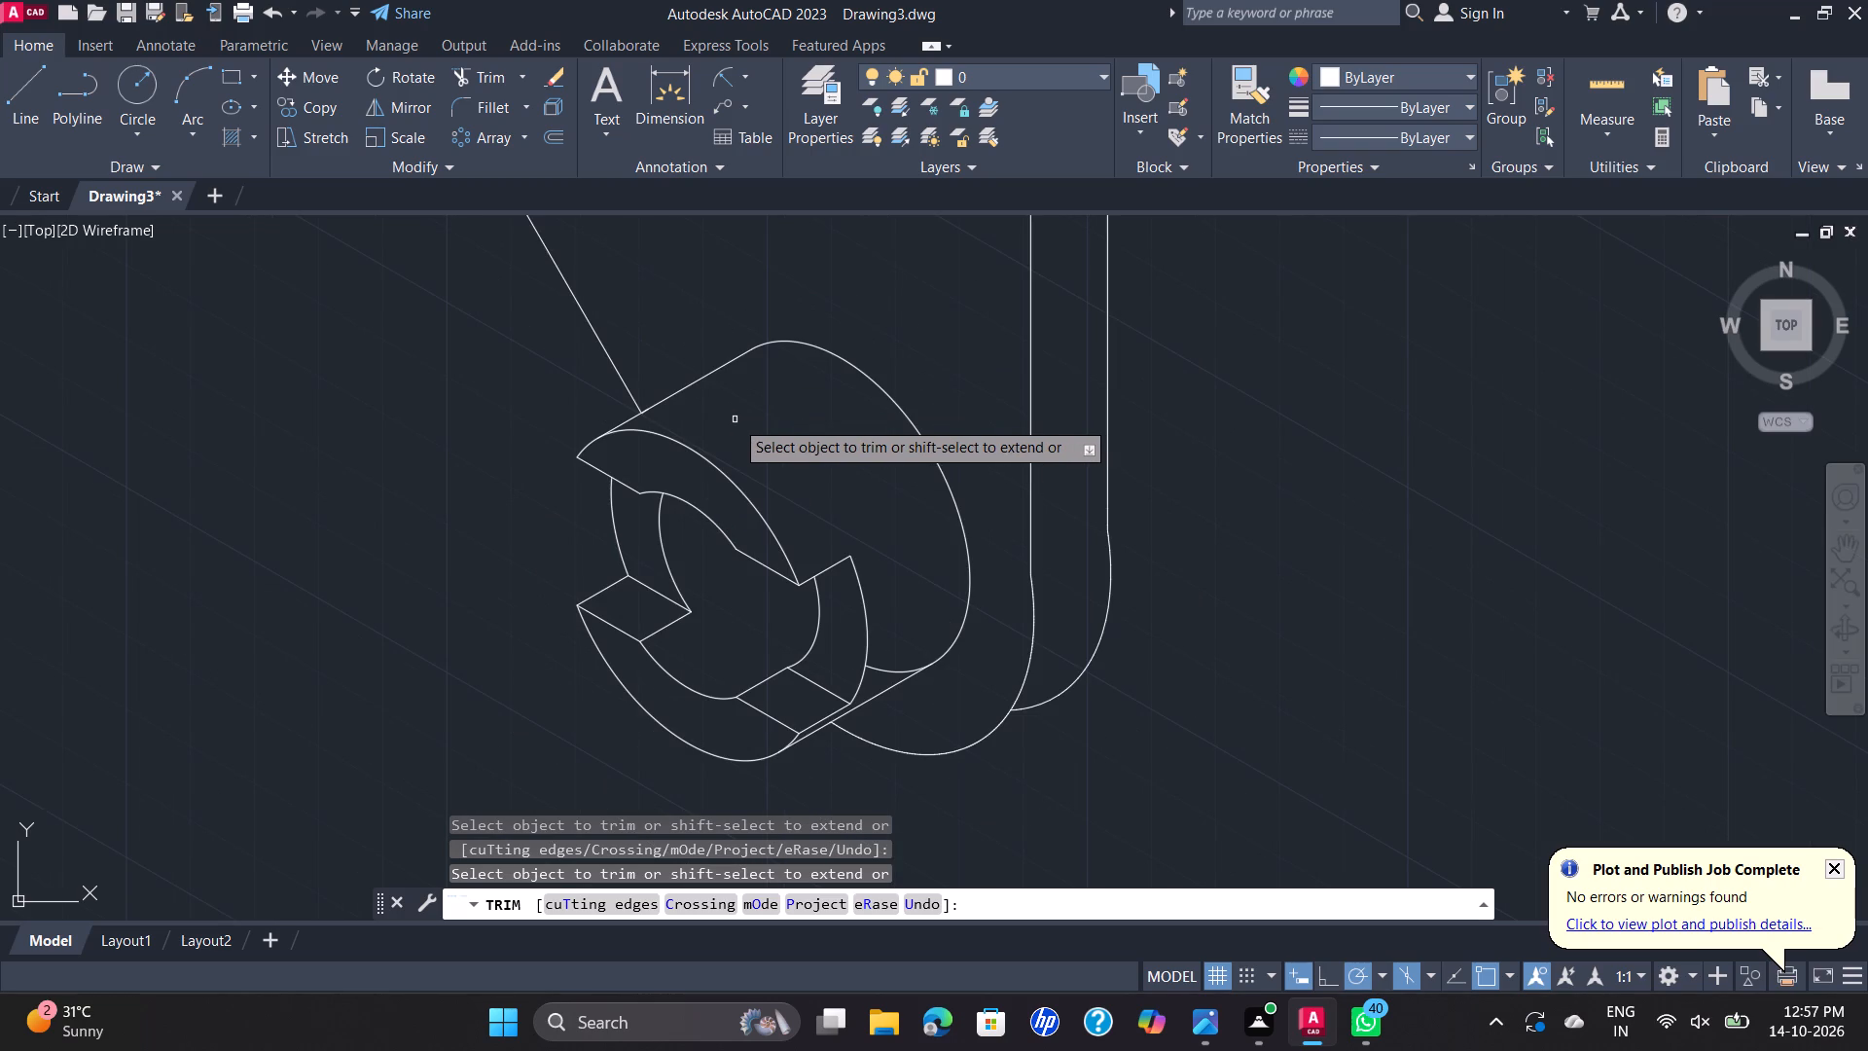
pyautogui.click(888, 670)
pyautogui.scroll(-1, 918, 598)
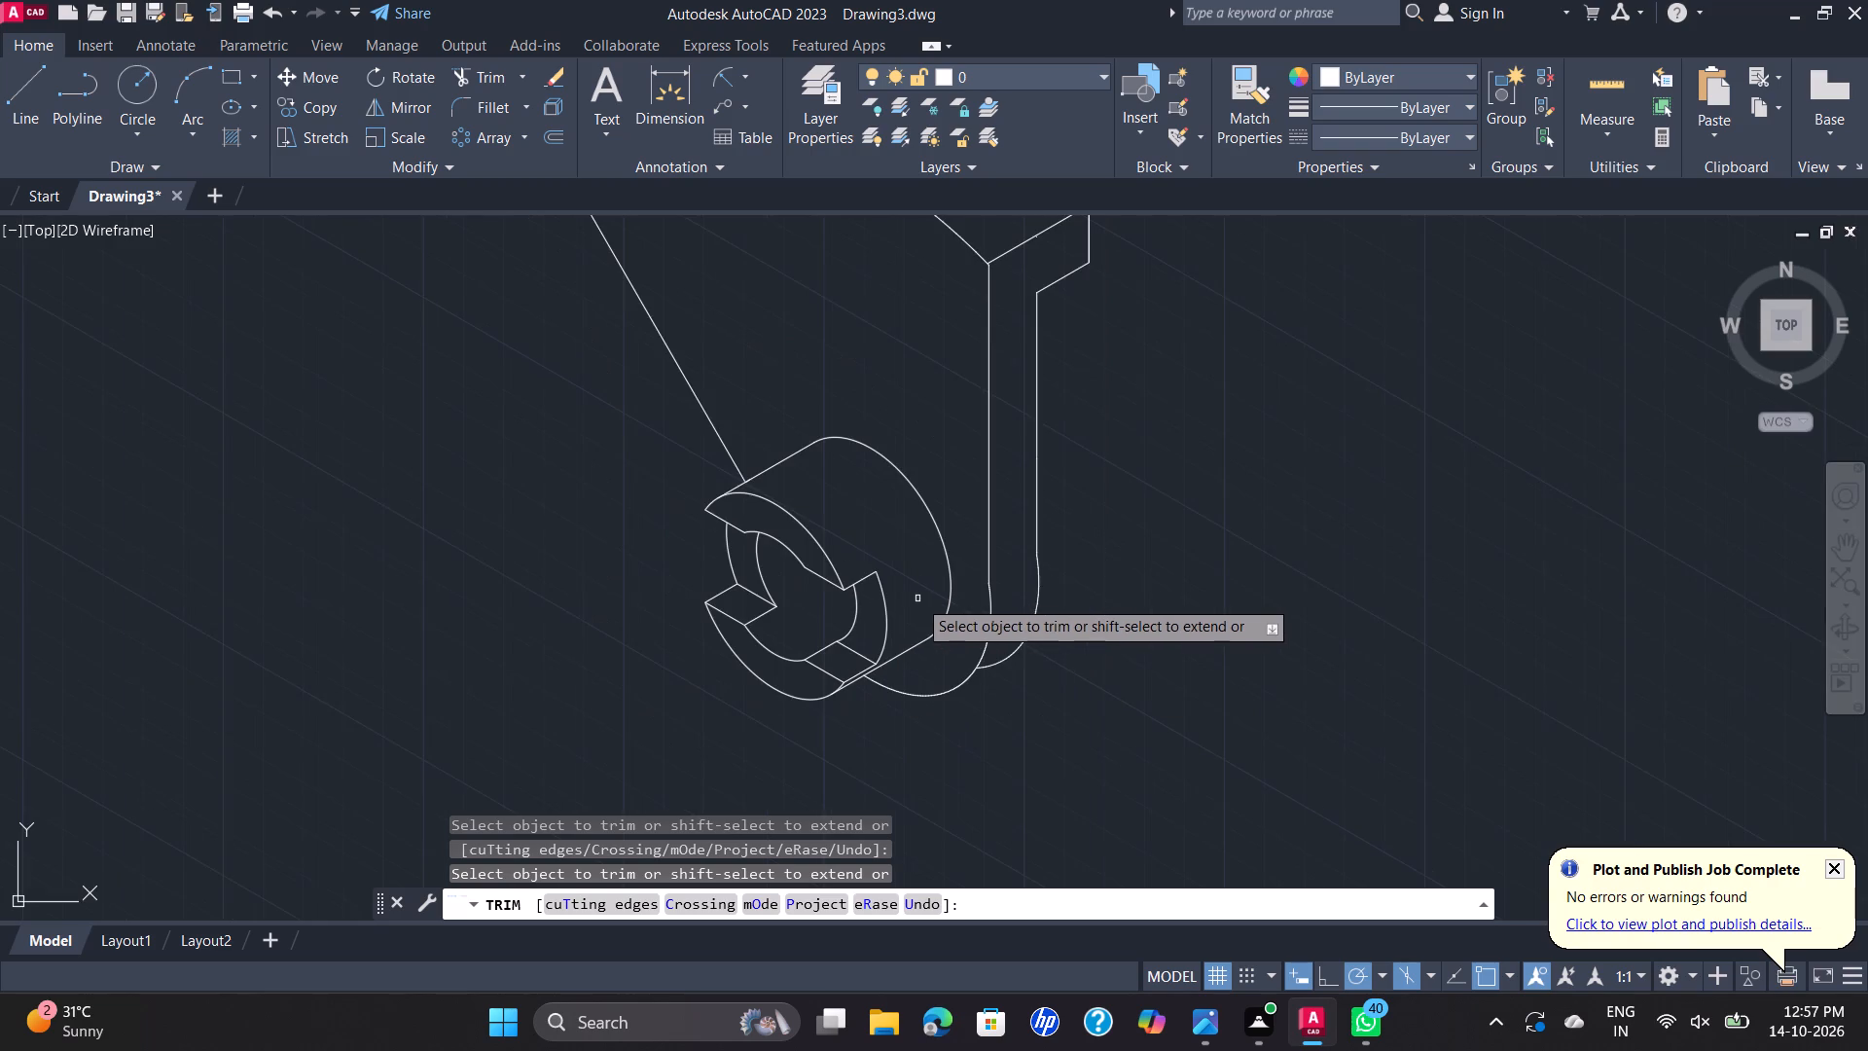
pyautogui.moveTo(917, 598); pyautogui.dragTo(864, 694, button='middle')
pyautogui.scroll(-1, 917, 598)
pyautogui.scroll(1, 867, 566)
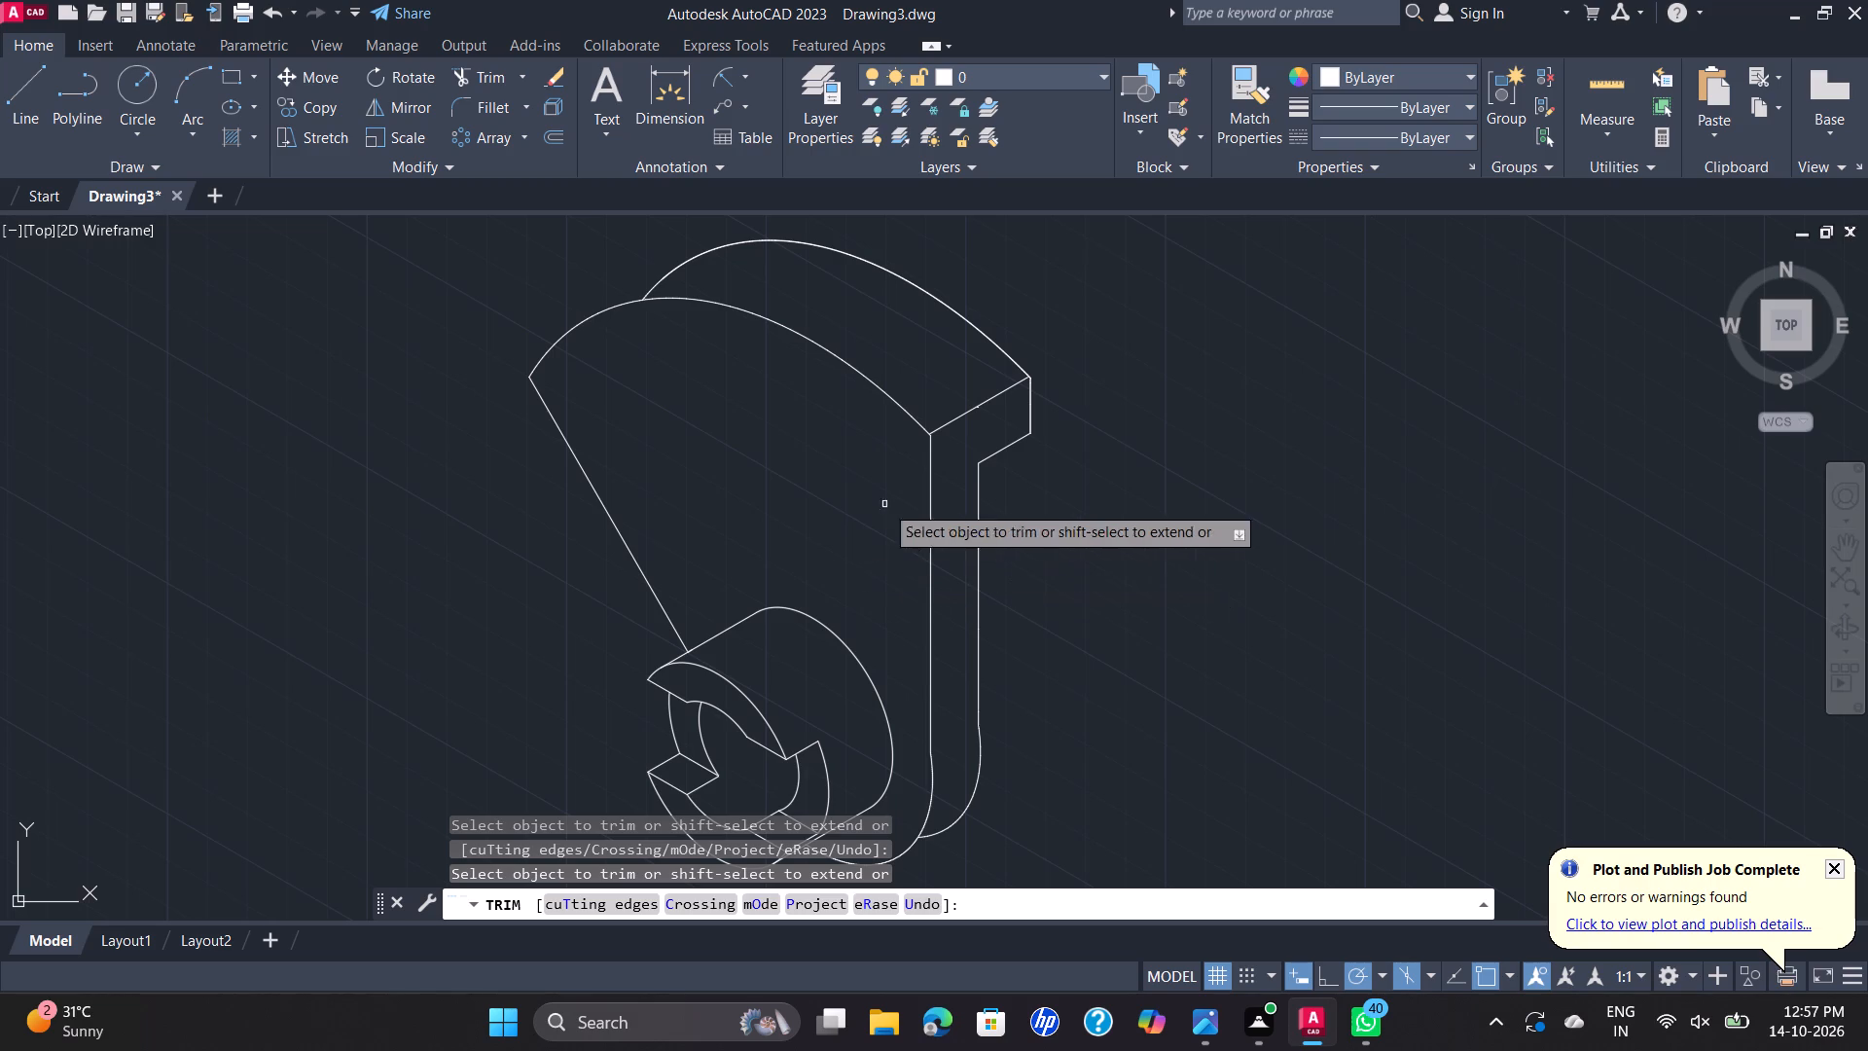
pyautogui.press('Escape')
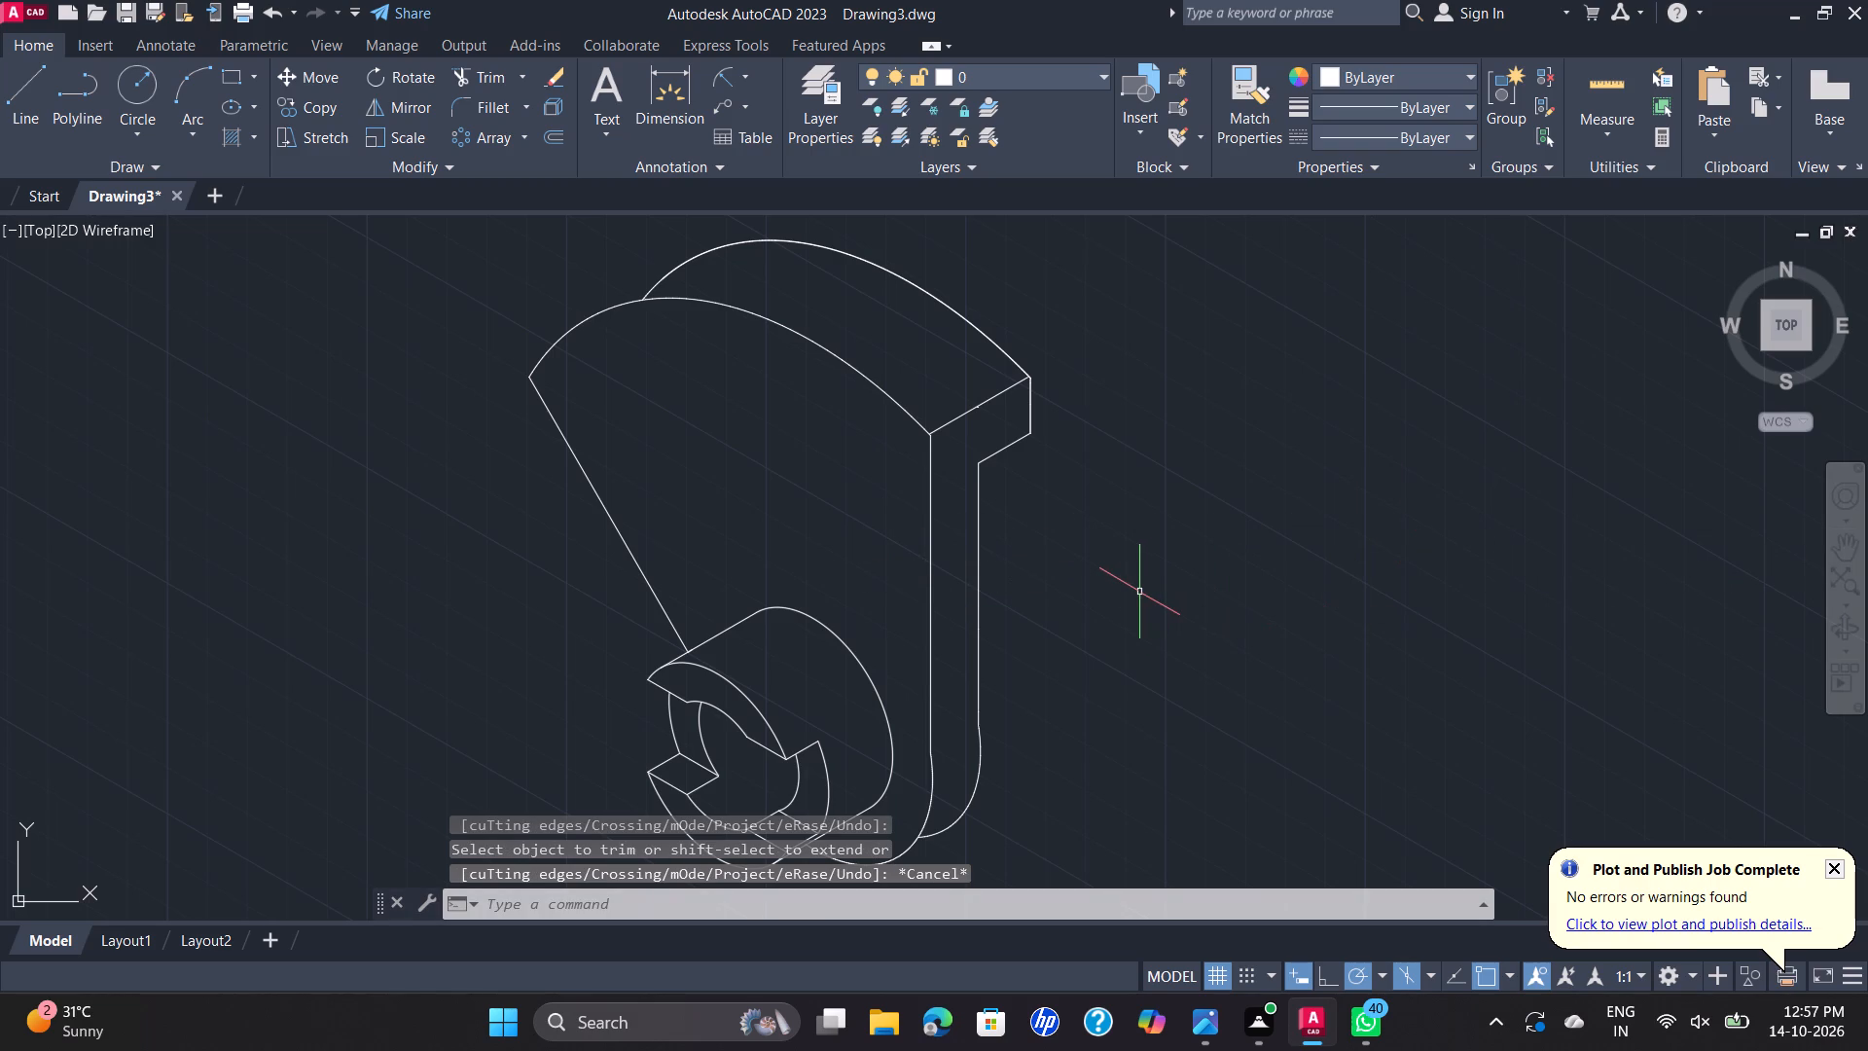
# Draw a vertical construction line 45 long upward from the centre of the boss's base ellipse.
pyautogui.press('l')
pyautogui.press('Return')
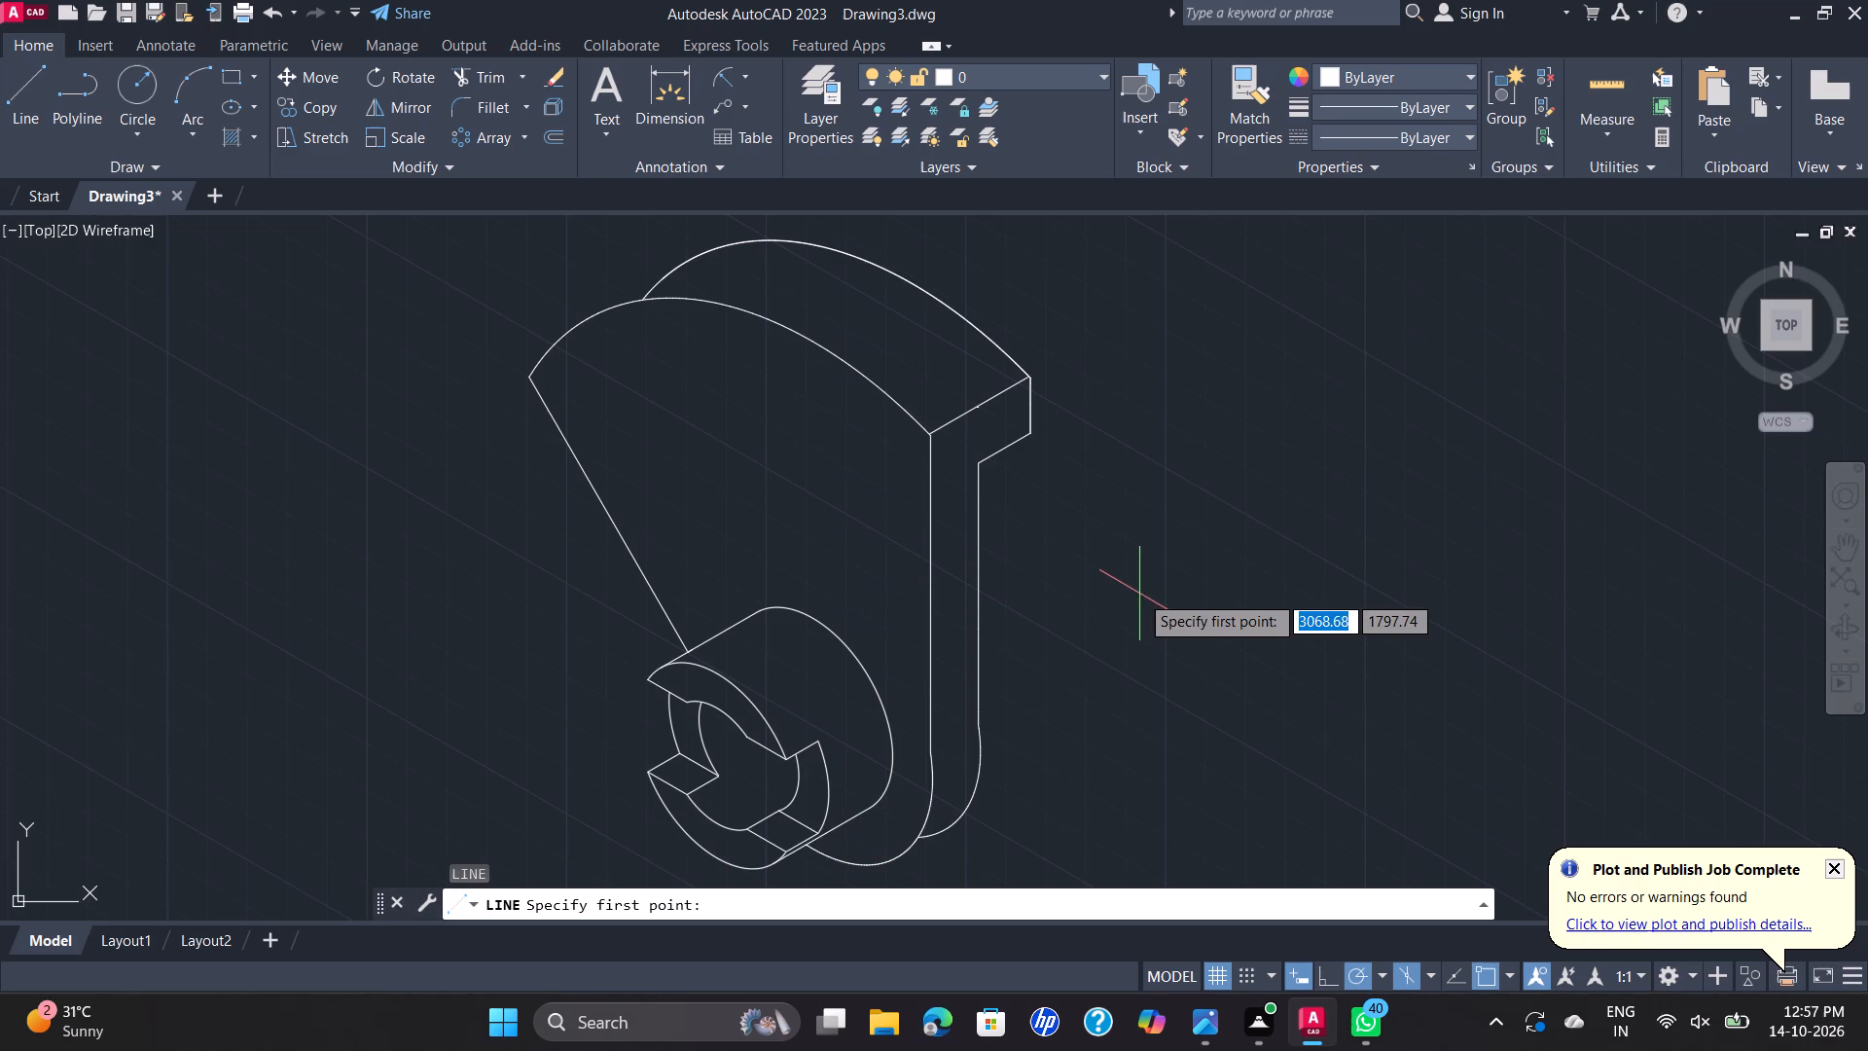
pyautogui.click(814, 708)
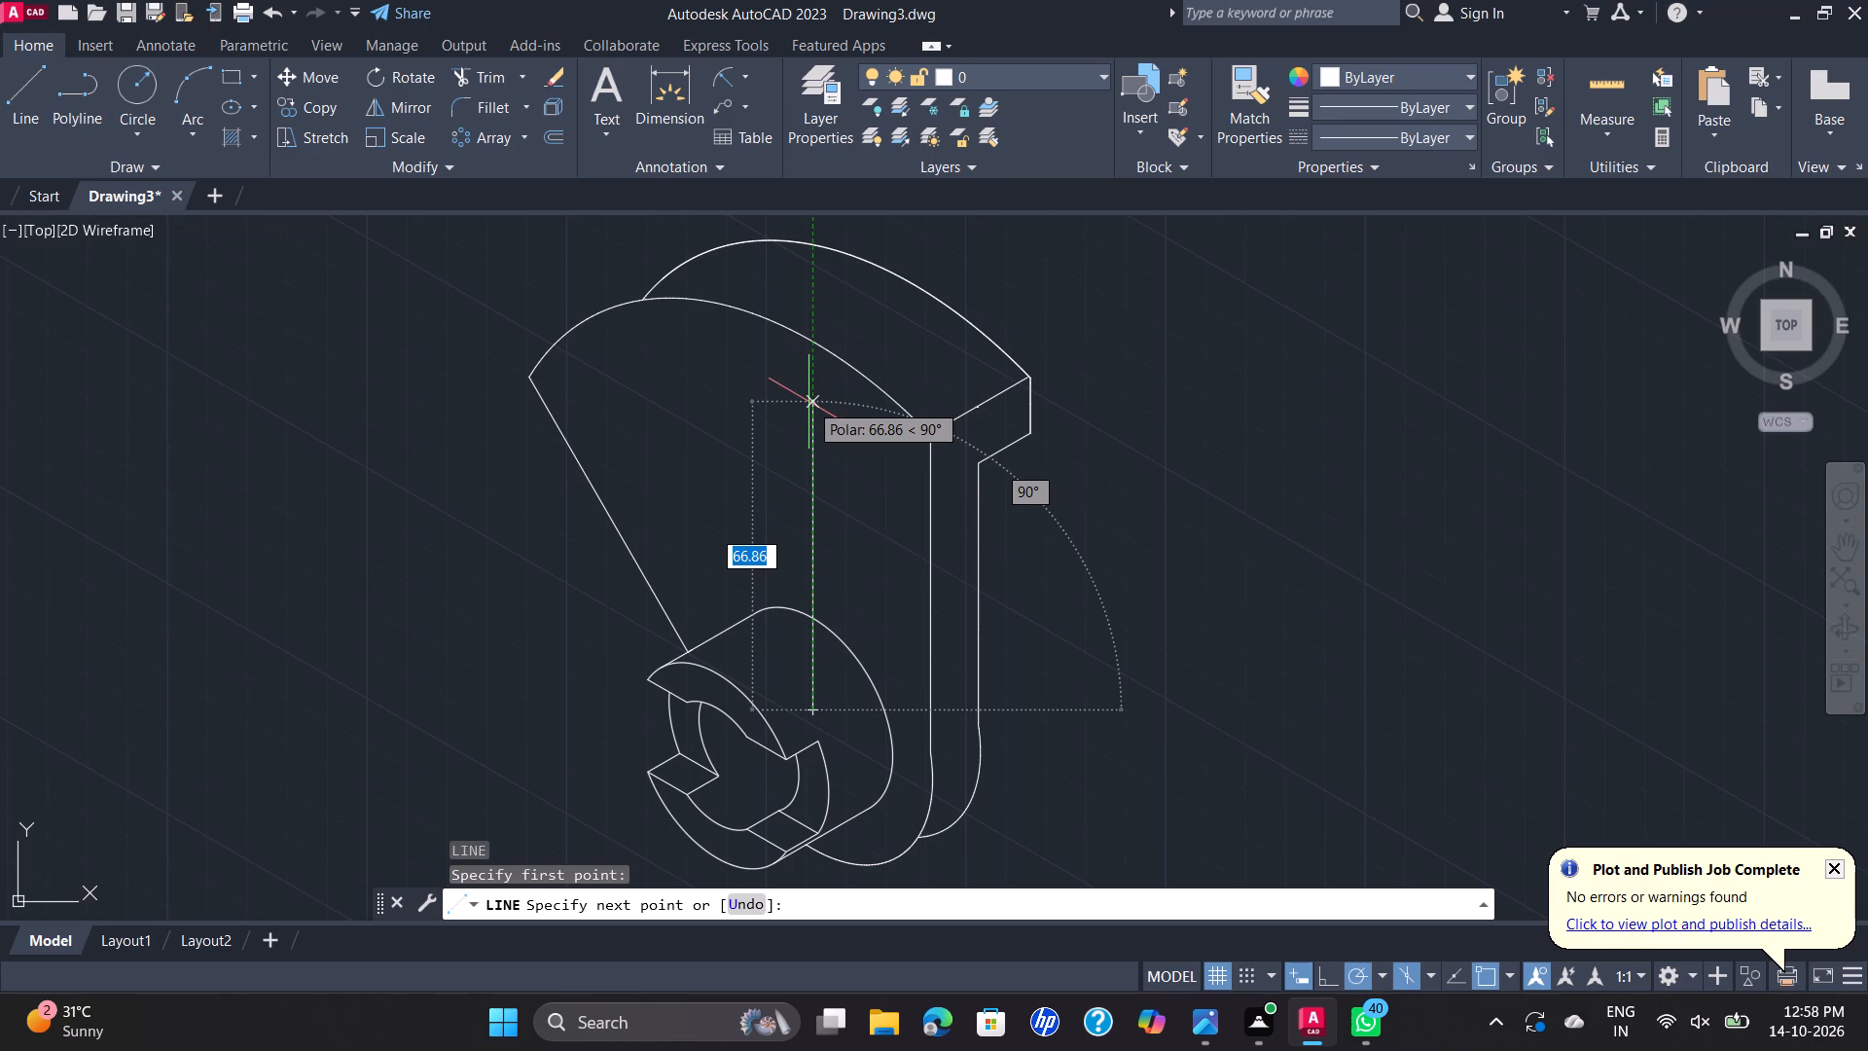
pyautogui.write('45')
pyautogui.press('Return')
pyautogui.press('3')
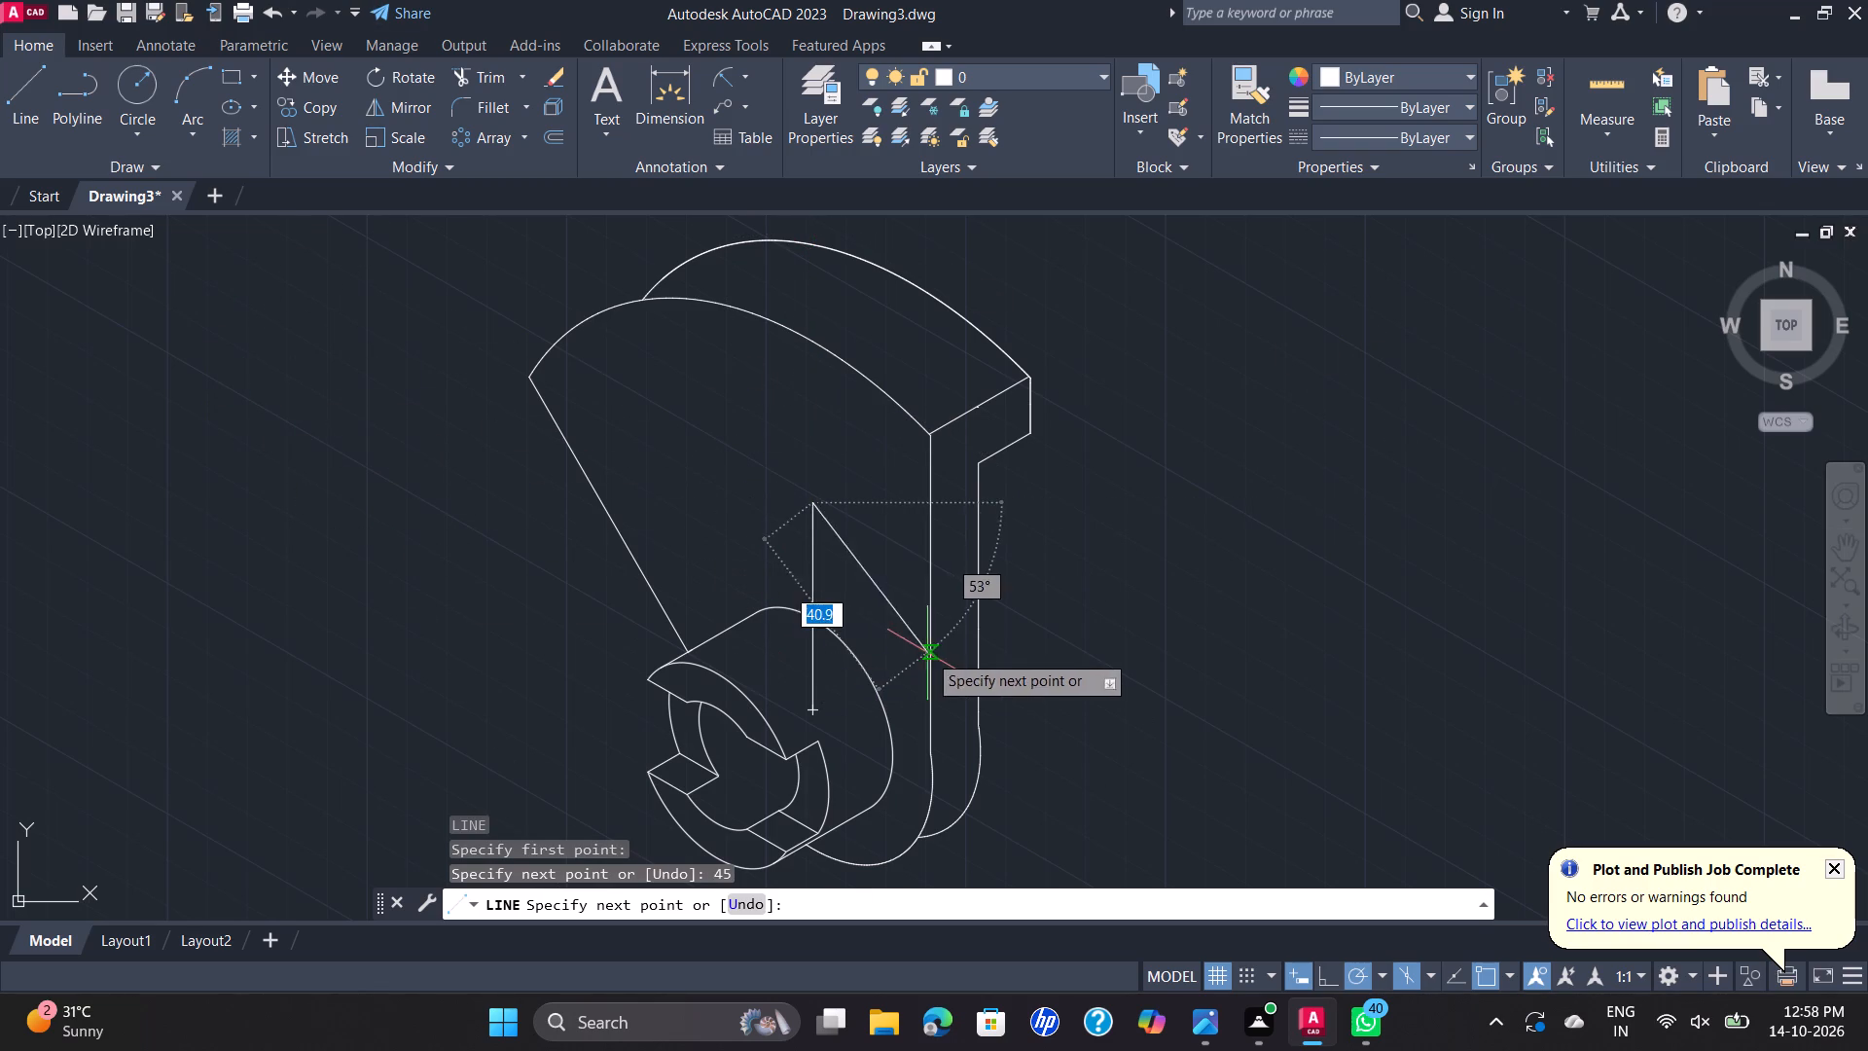
pyautogui.press('Escape')
# Draw an isocircle of diameter 15 on the plate's front face, centred on the construction line's upper end.
pyautogui.scroll(1, 885, 542)
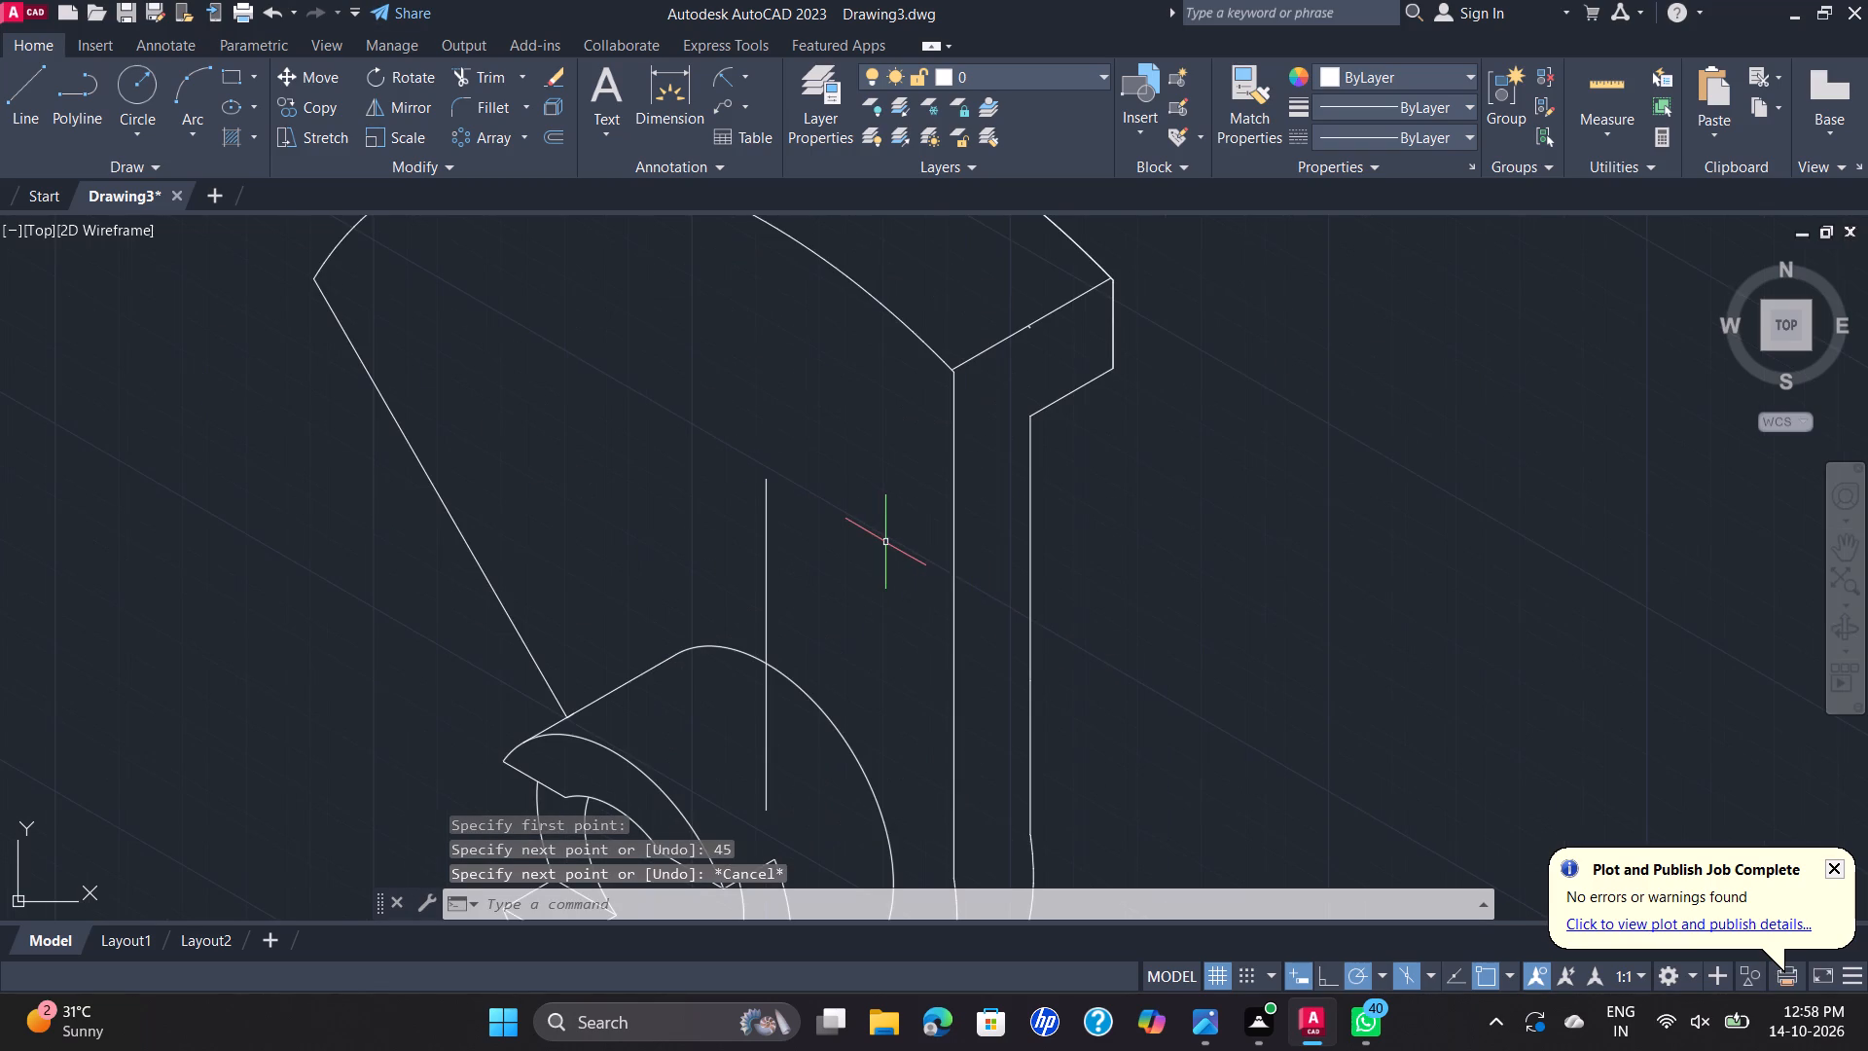
pyautogui.scroll(1, 885, 542)
pyautogui.scroll(-2, 885, 542)
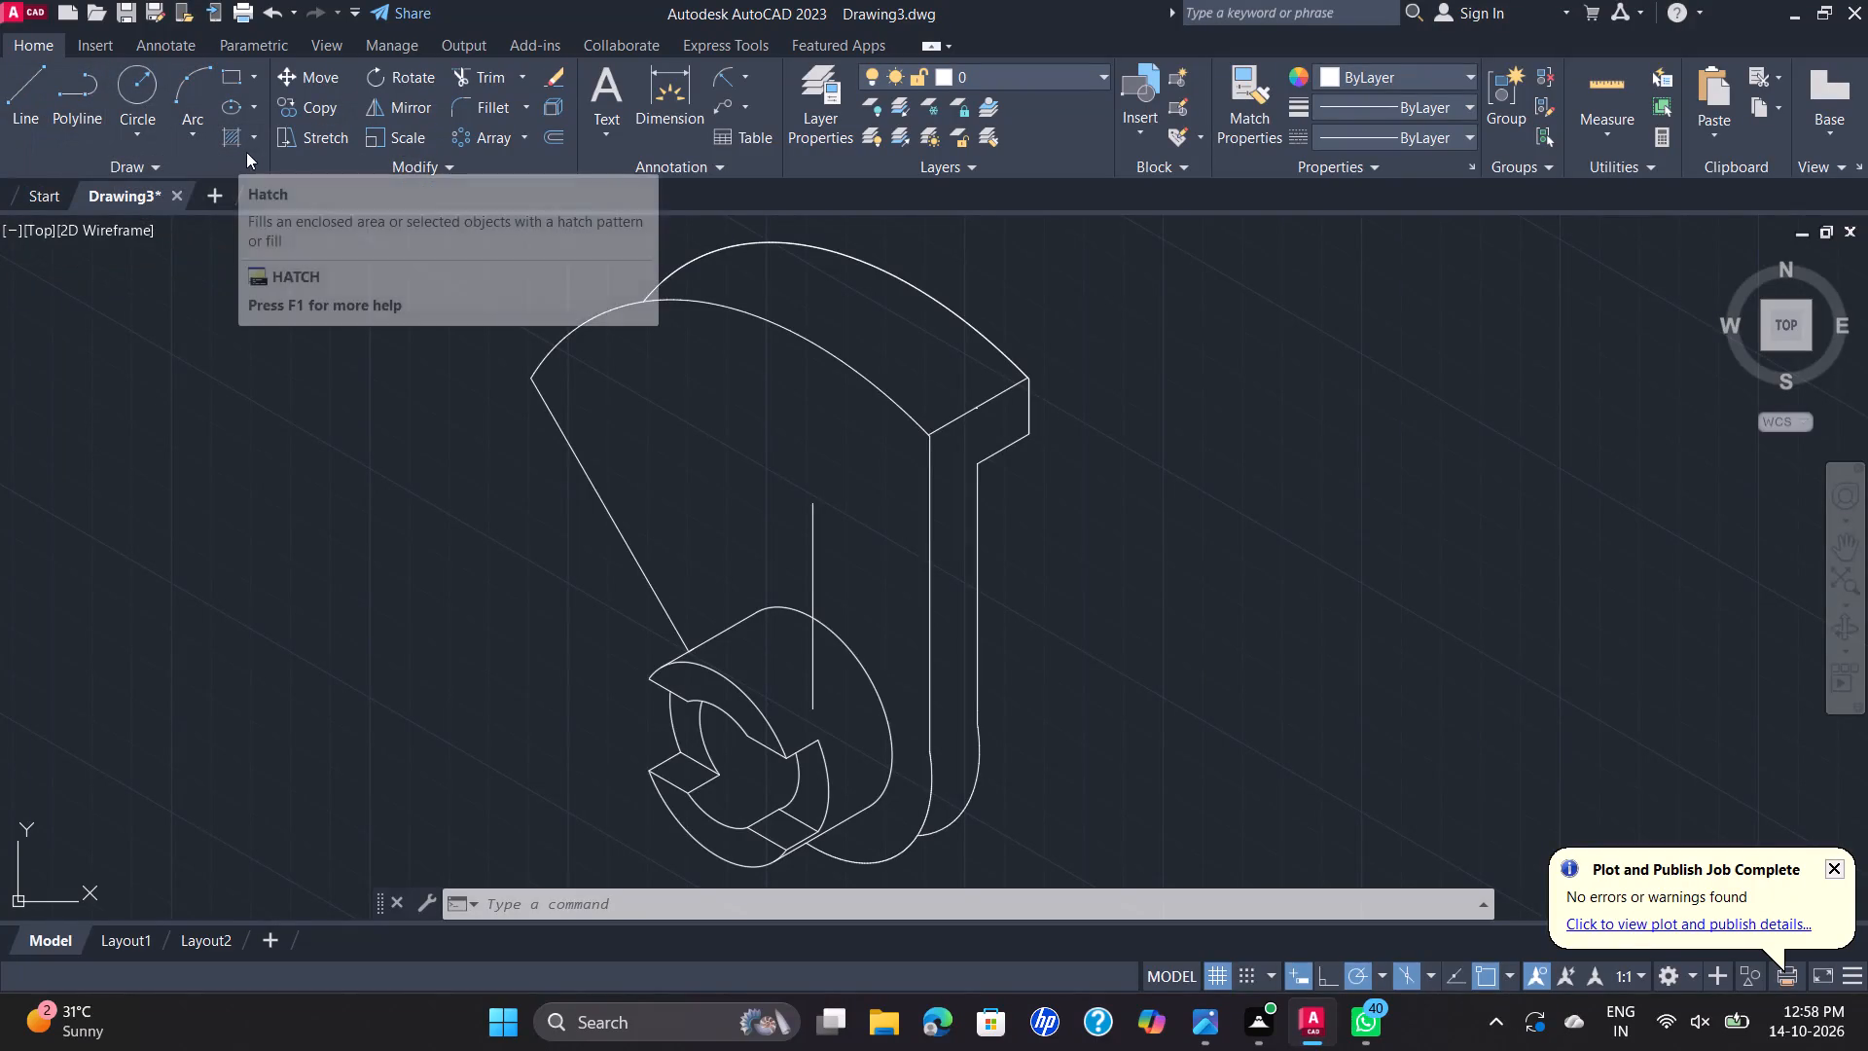
pyautogui.press('e')
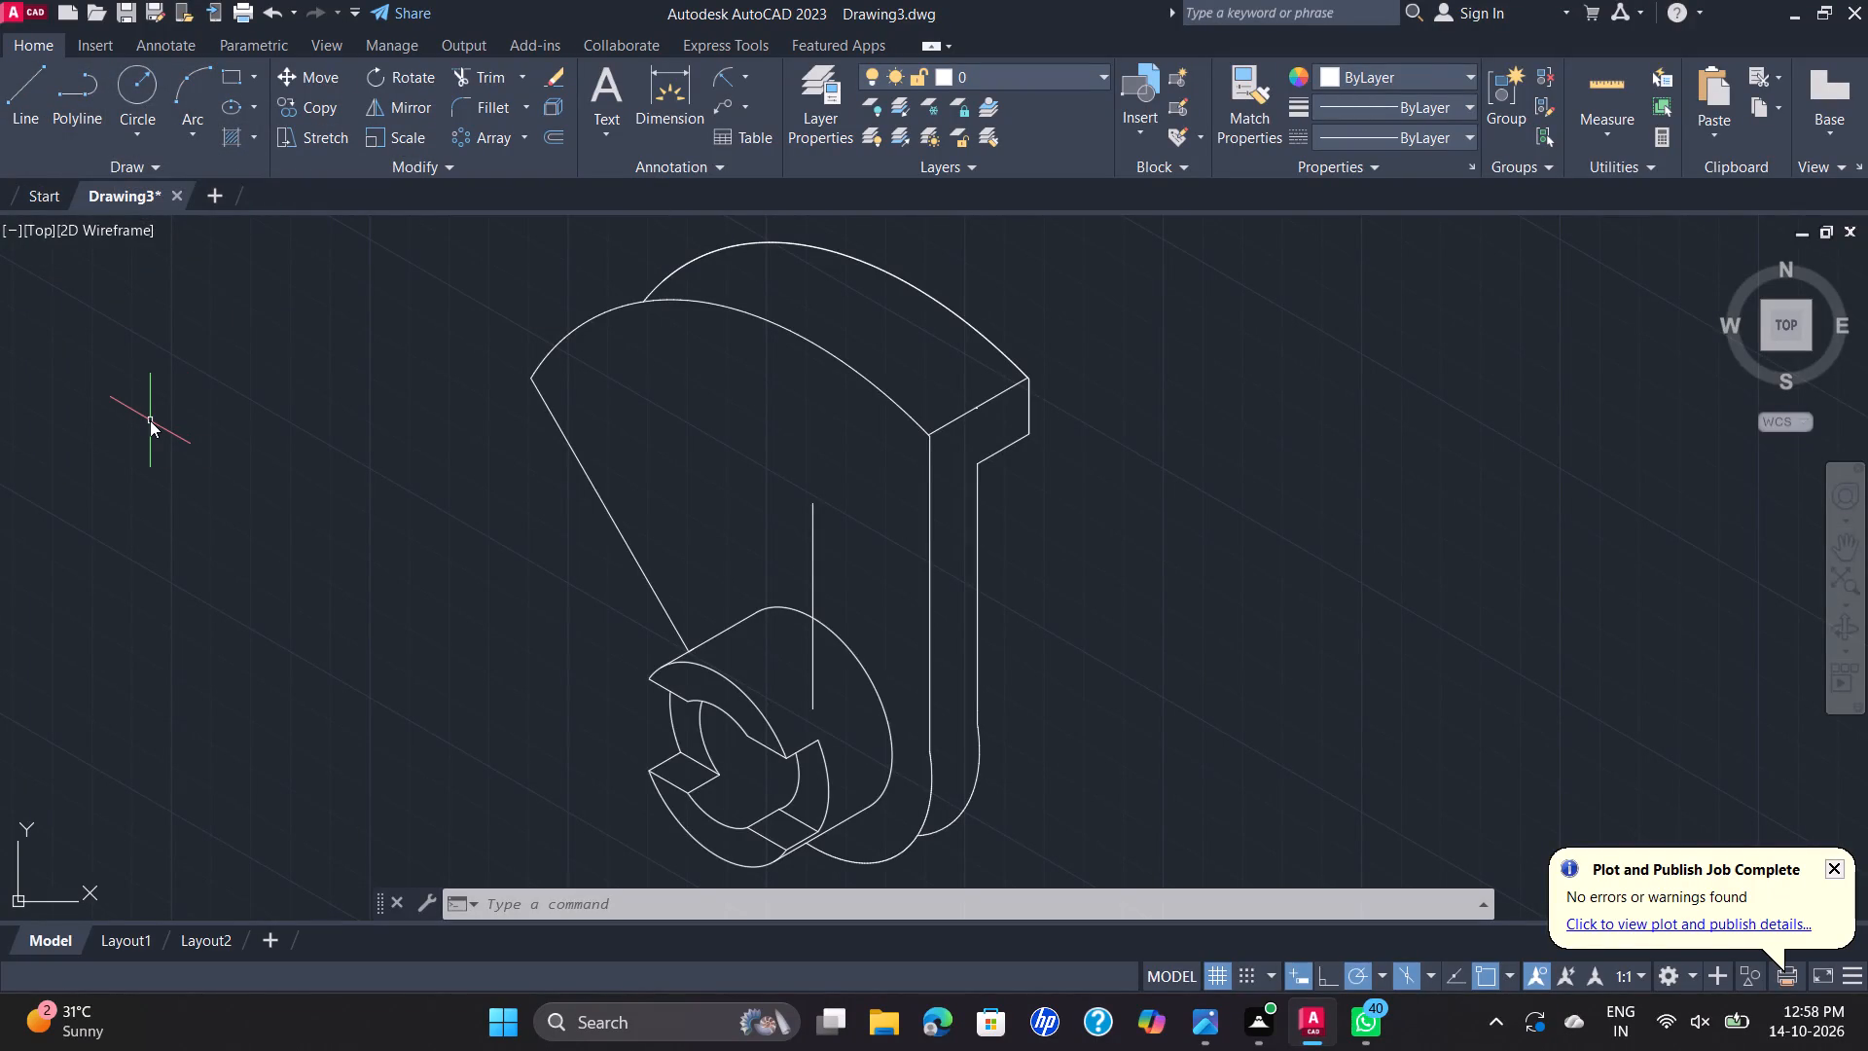
pyautogui.press('l')
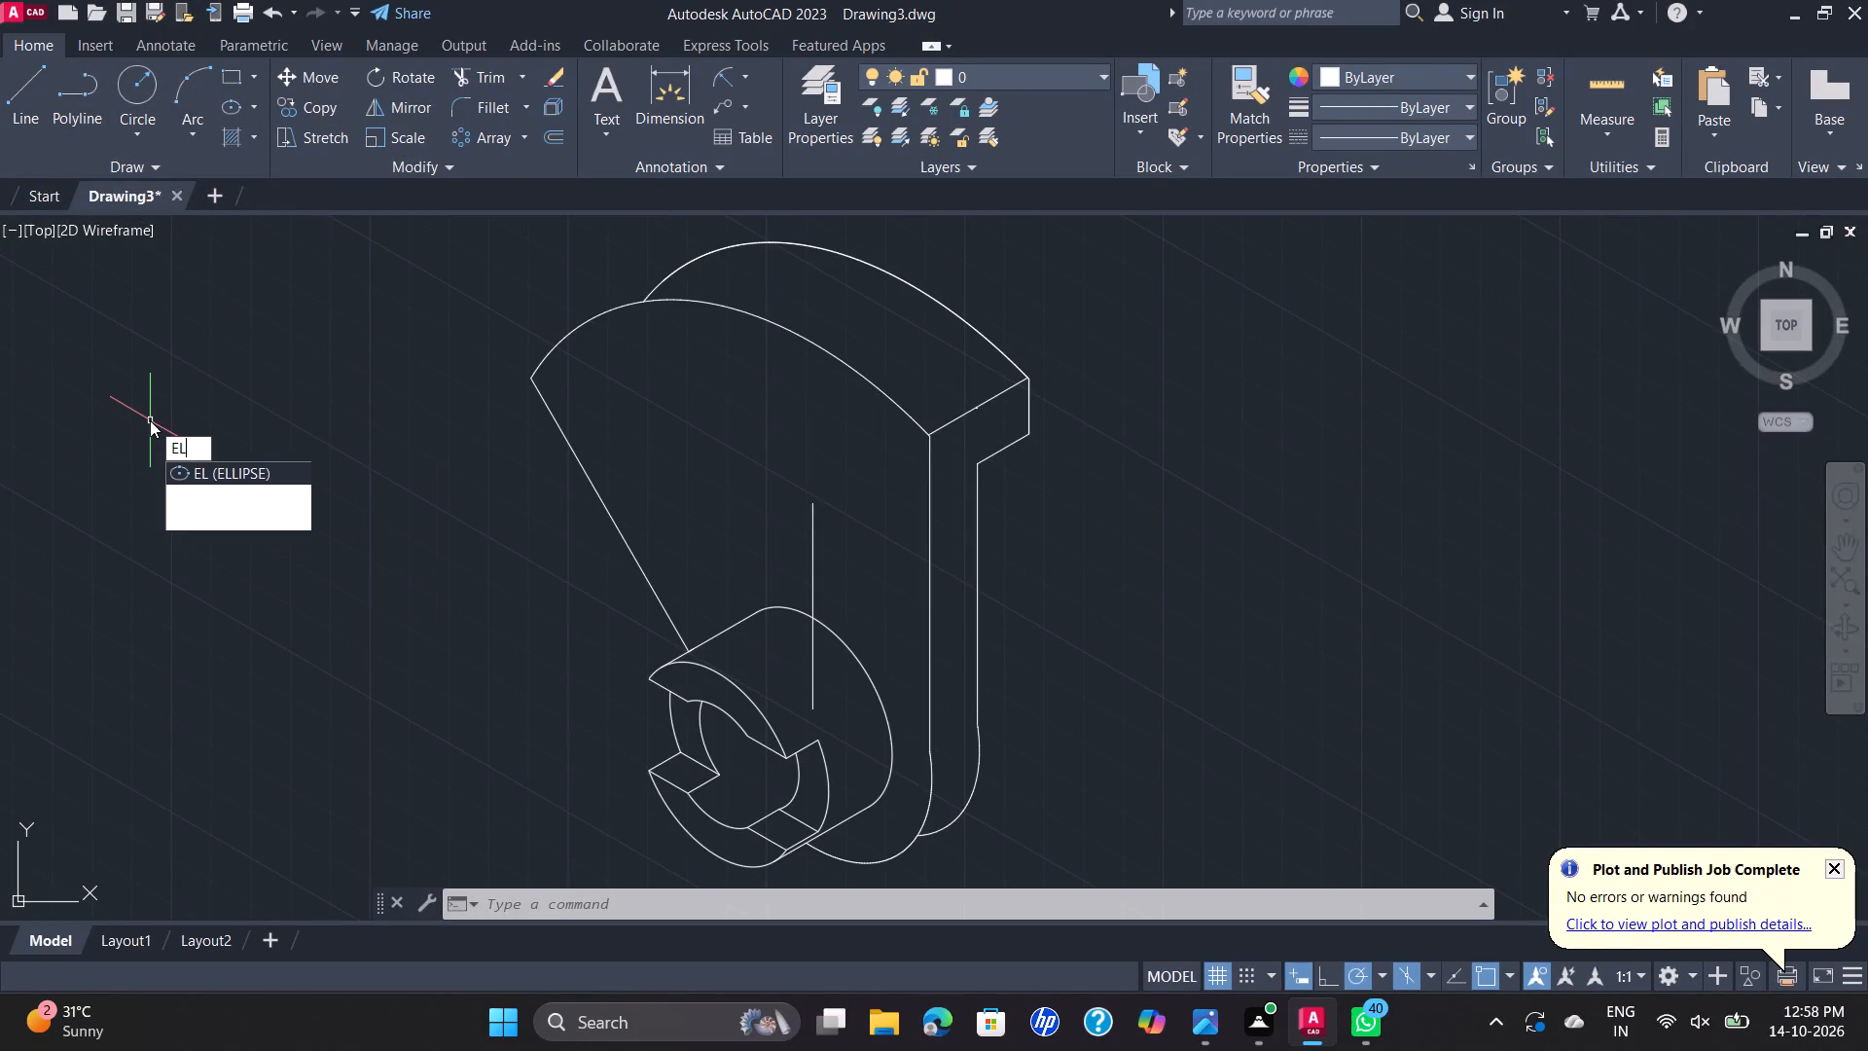
pyautogui.press('Return')
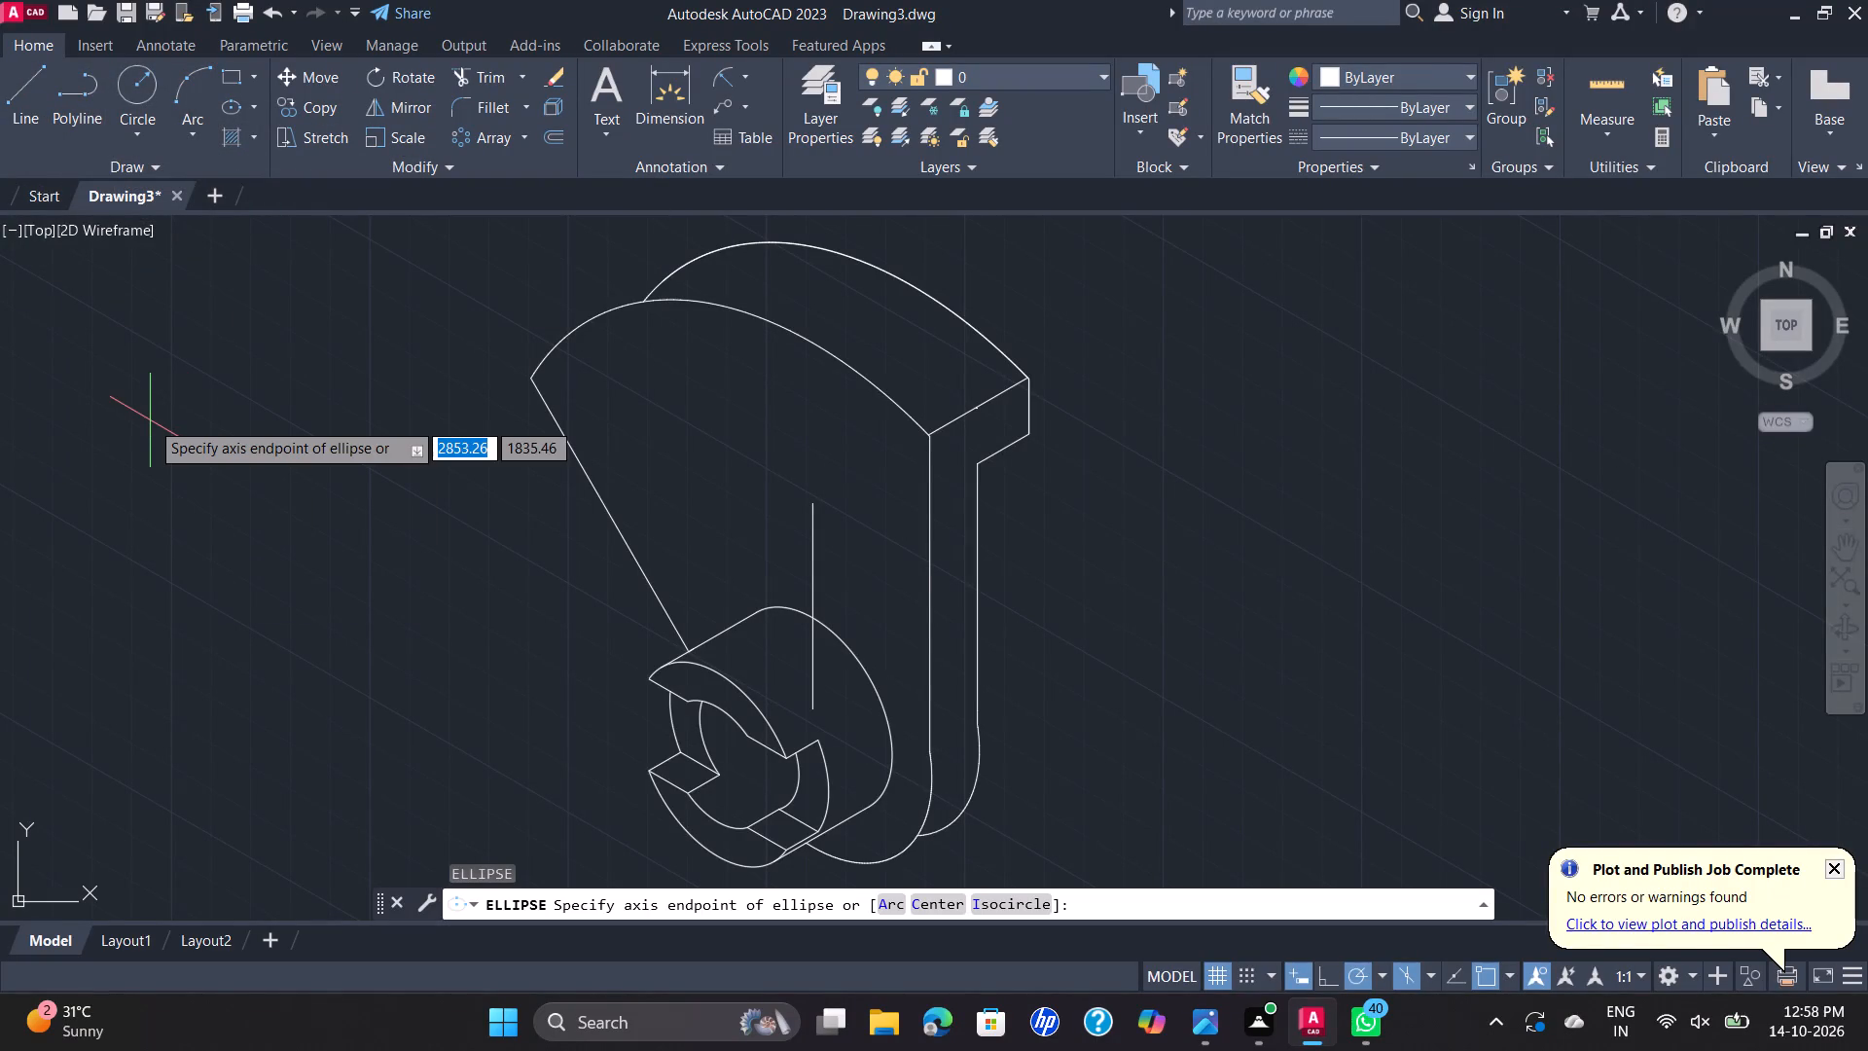
pyautogui.write('ISO')
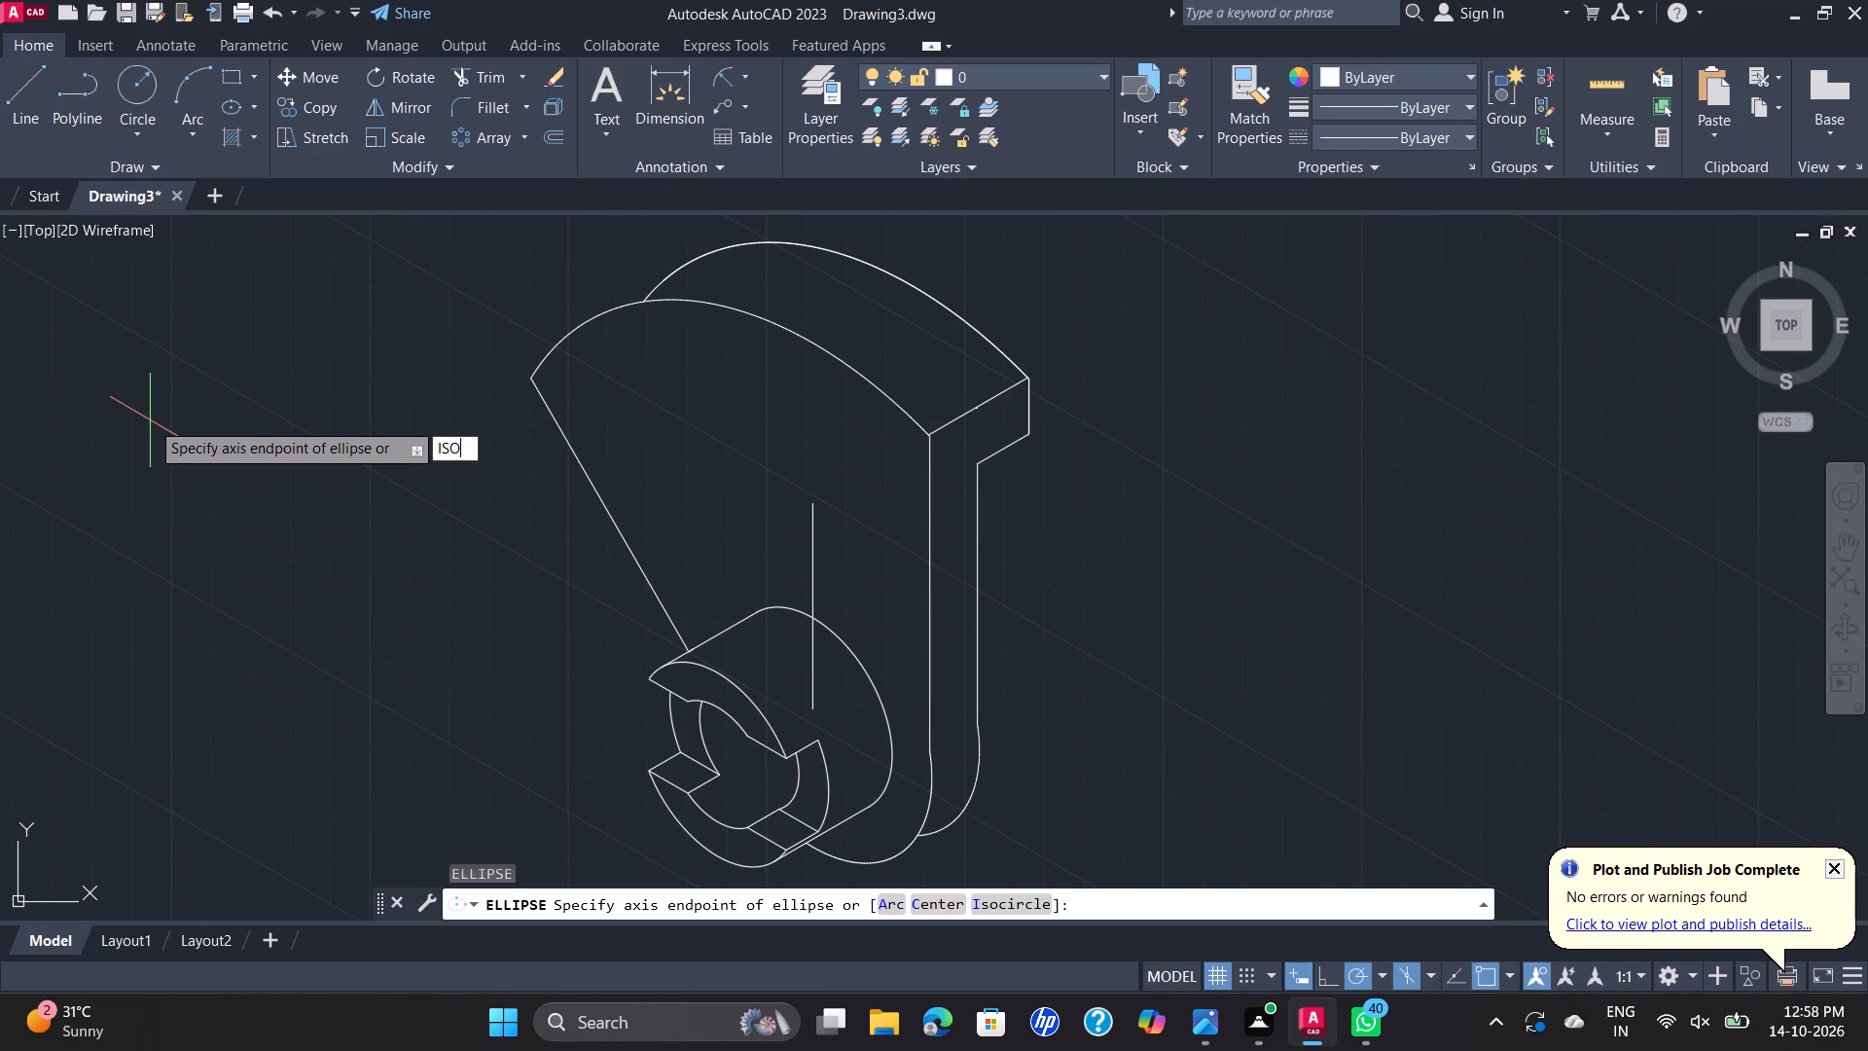
pyautogui.press('Return')
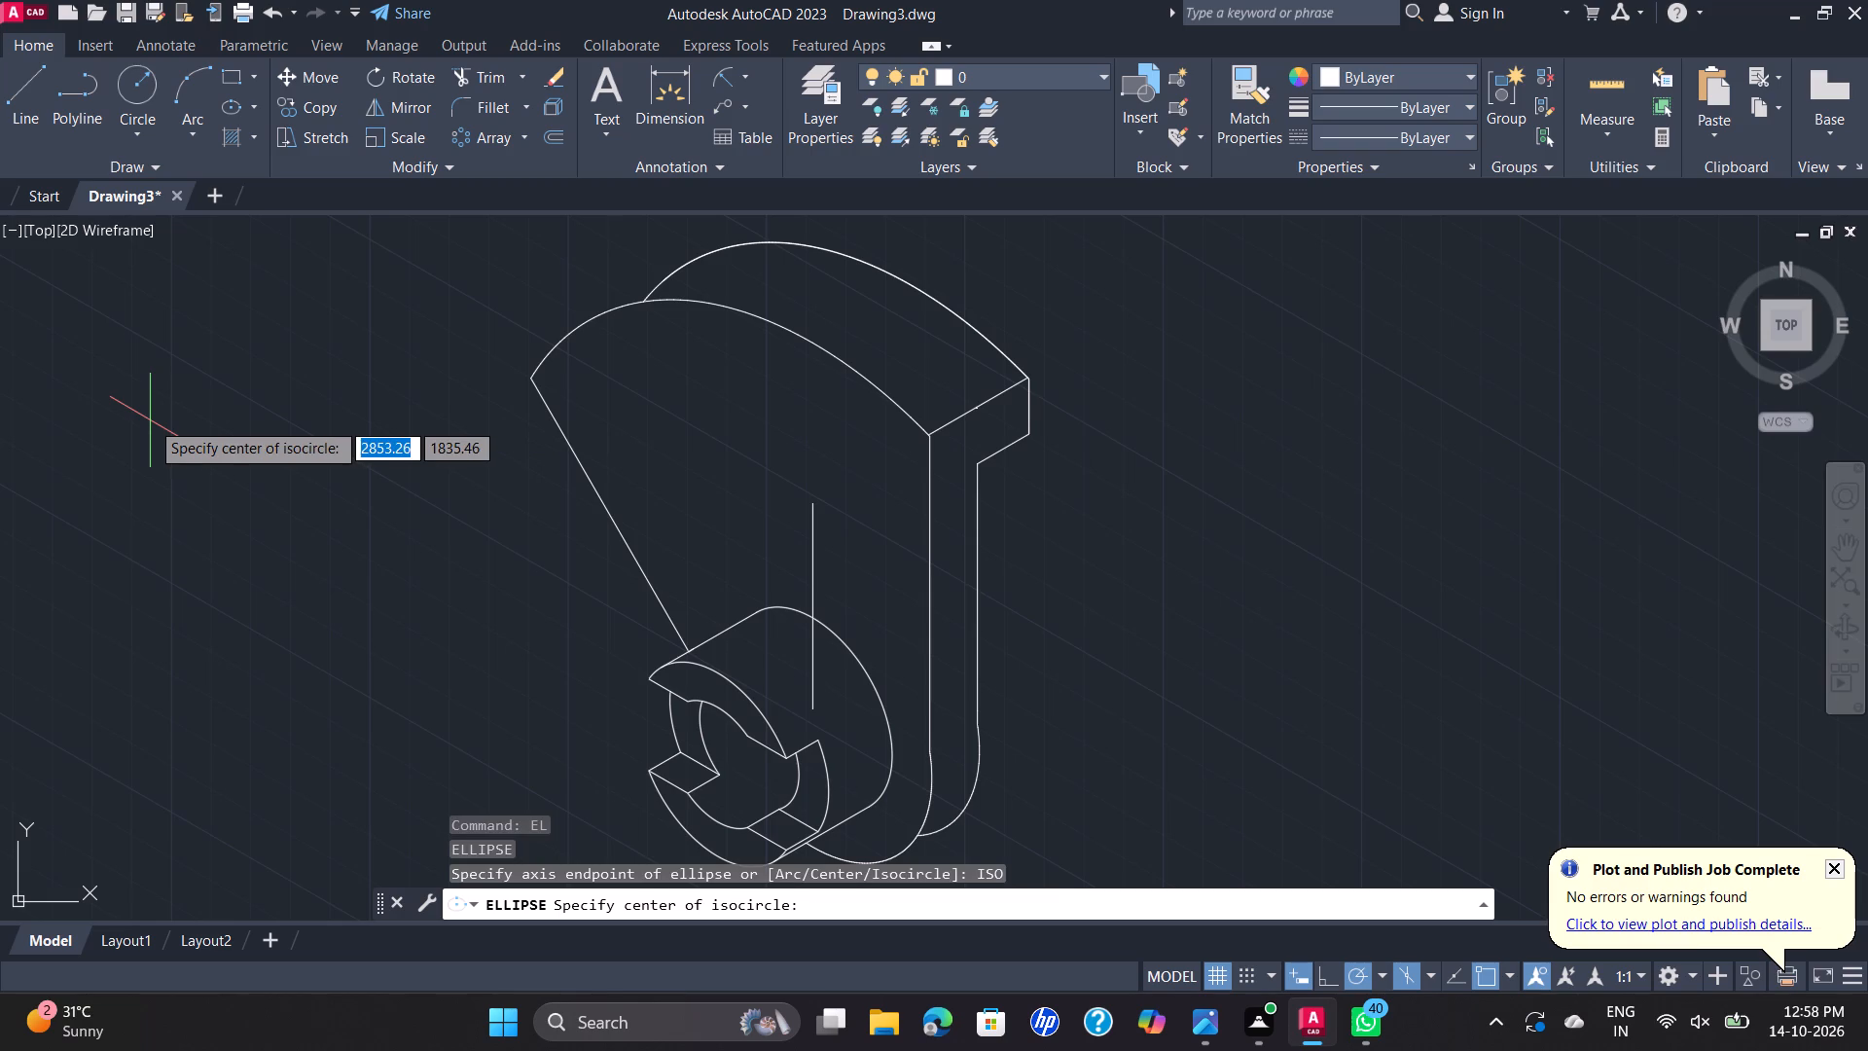
pyautogui.click(810, 506)
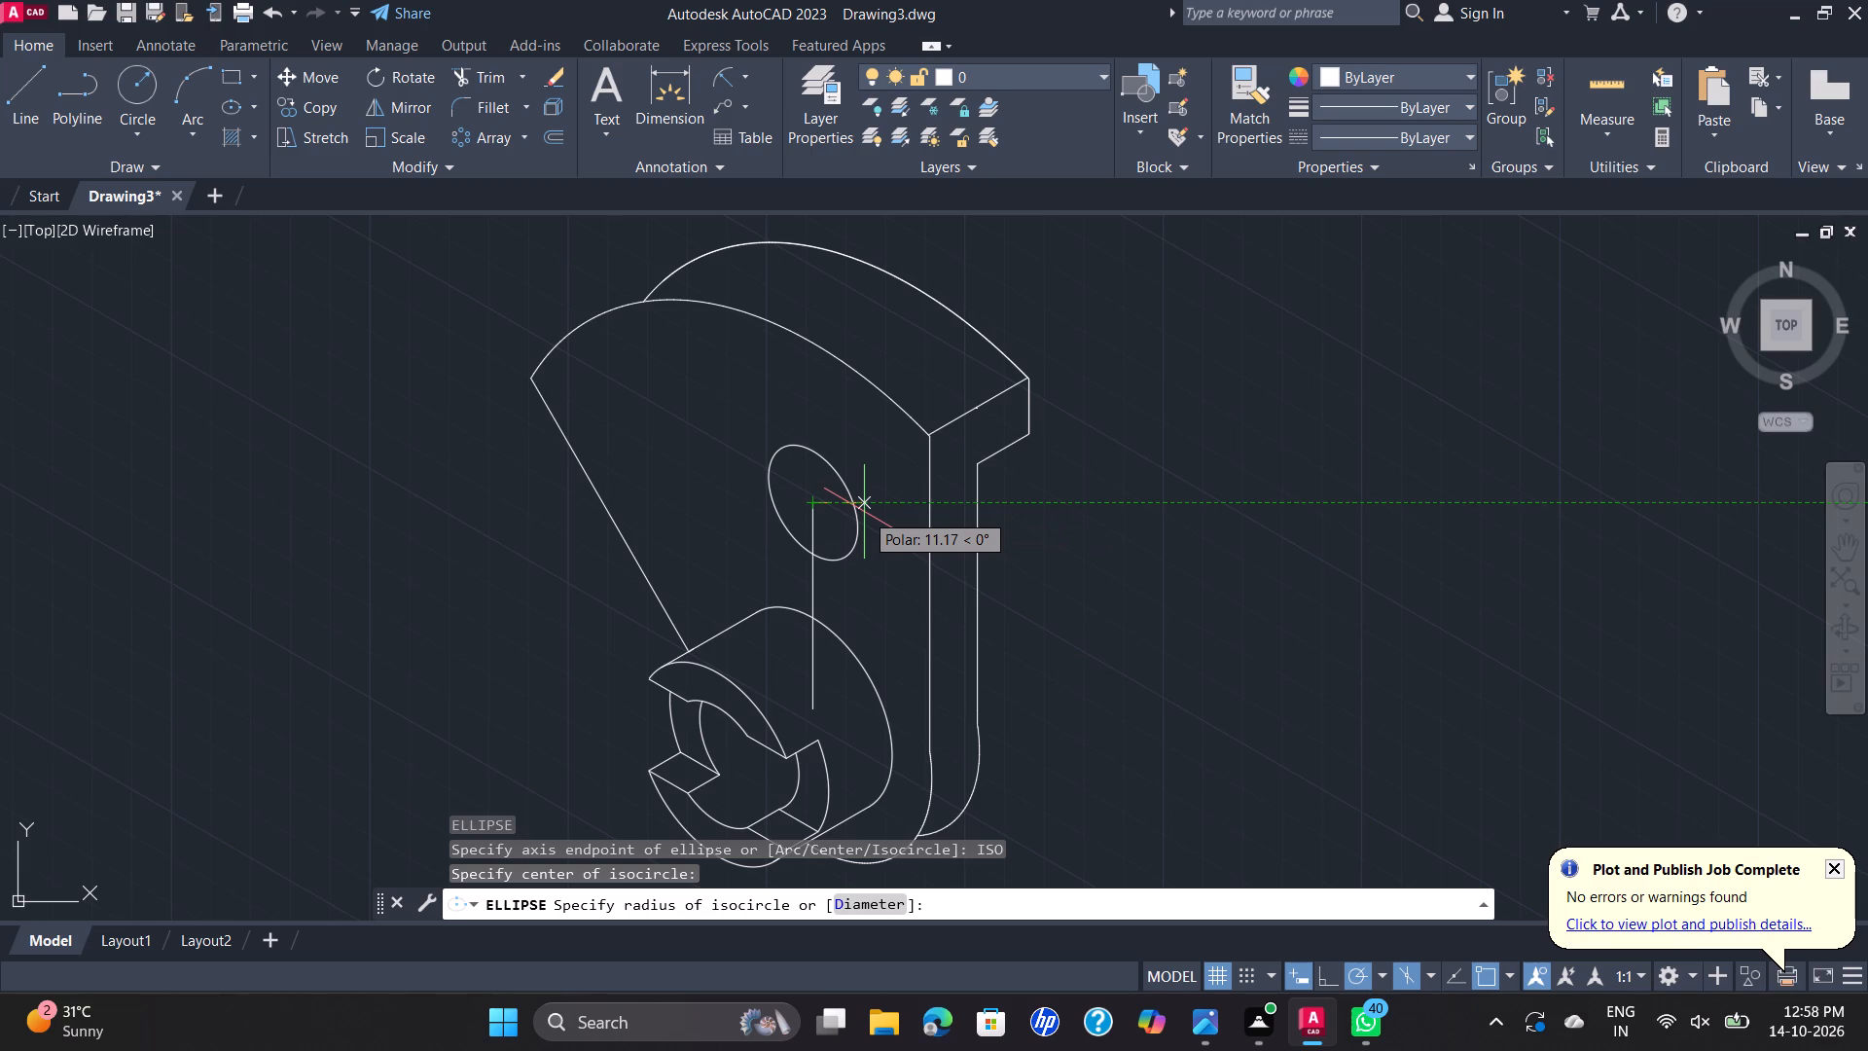
pyautogui.press('d')
pyautogui.press('Return')
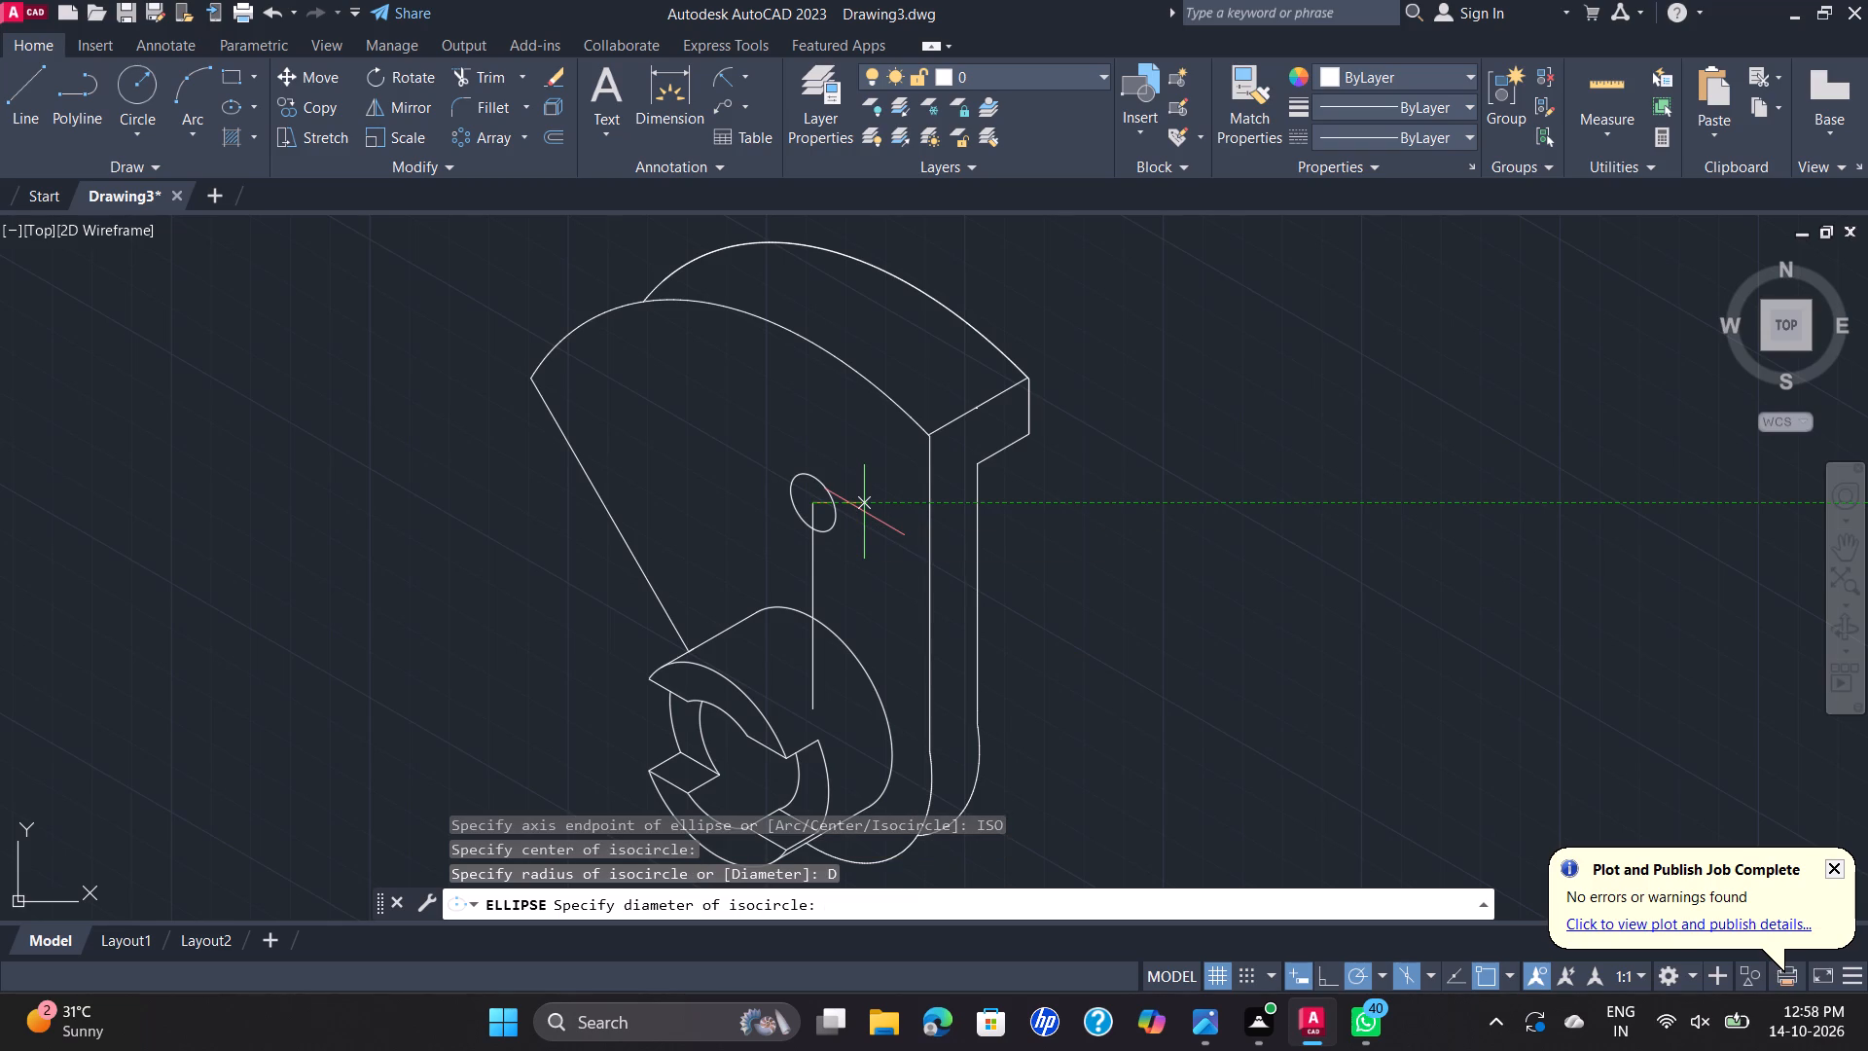
pyautogui.write('15')
pyautogui.press('Return')
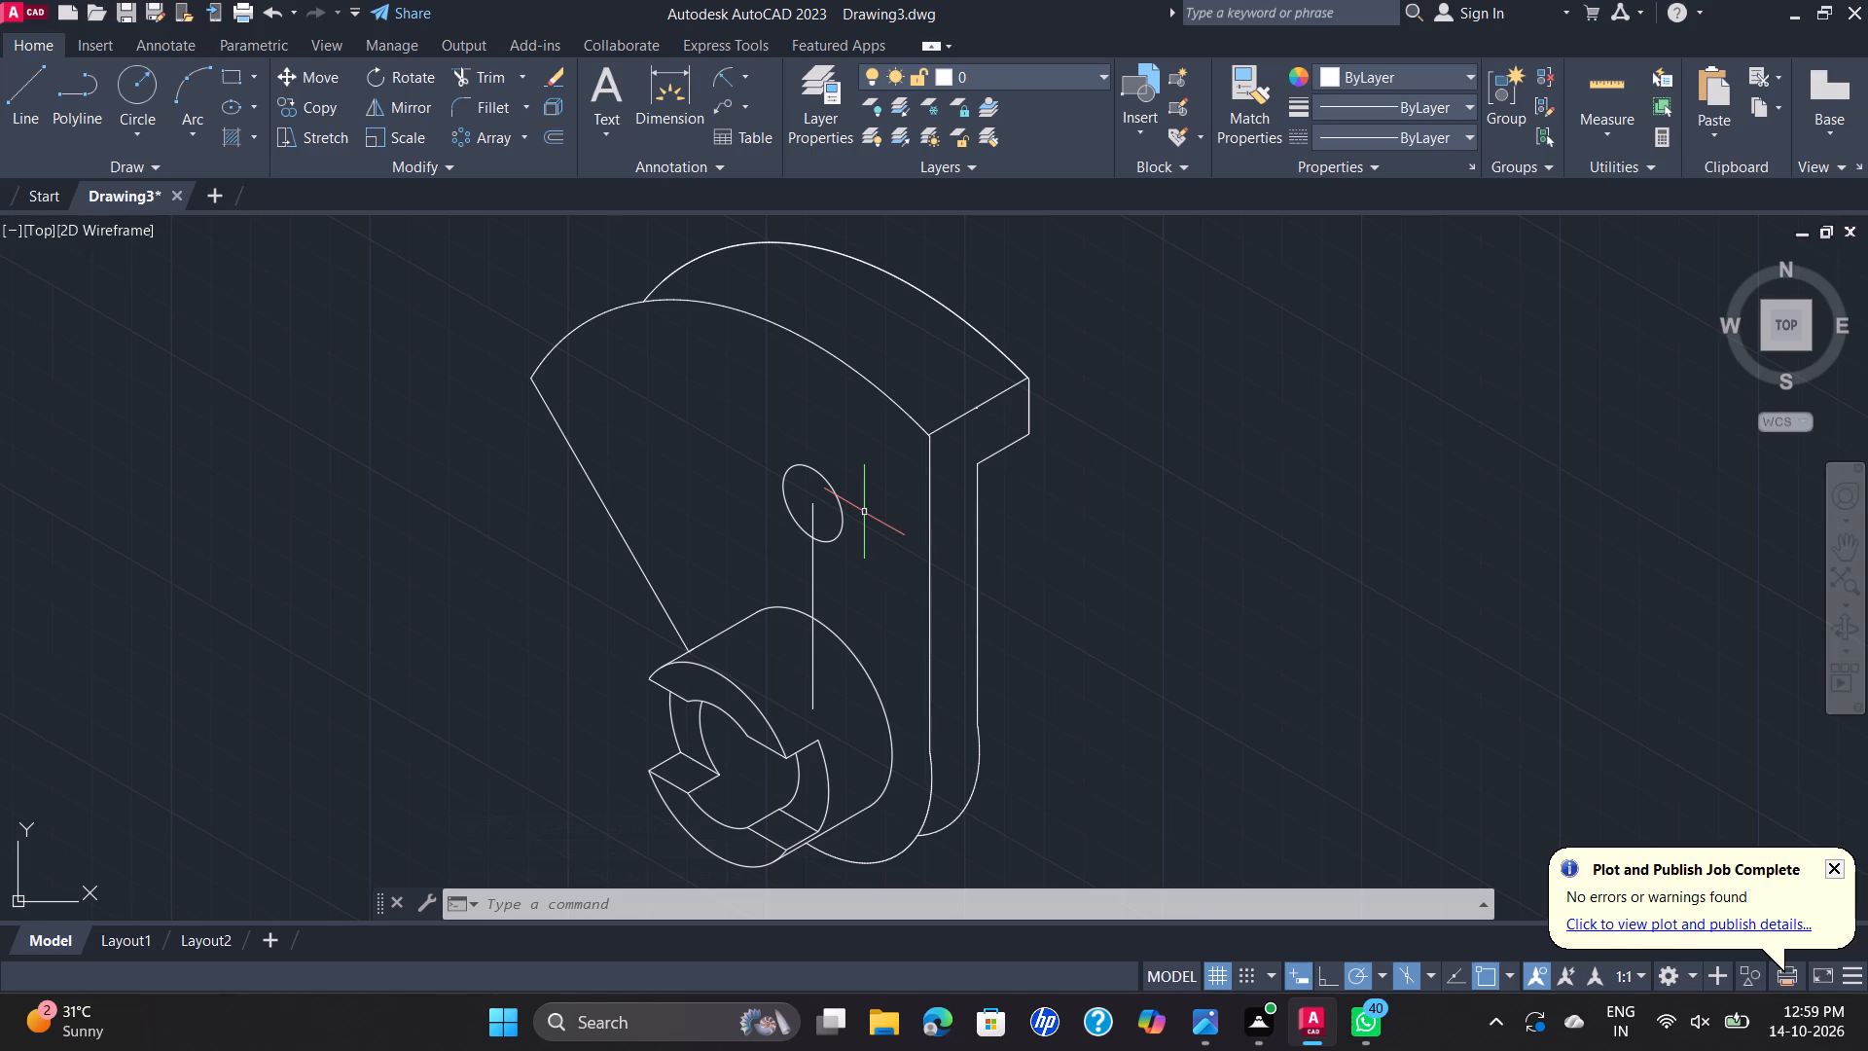
# Delete the vertical construction line running from the boss centre to the new hole.
pyautogui.click(812, 565)
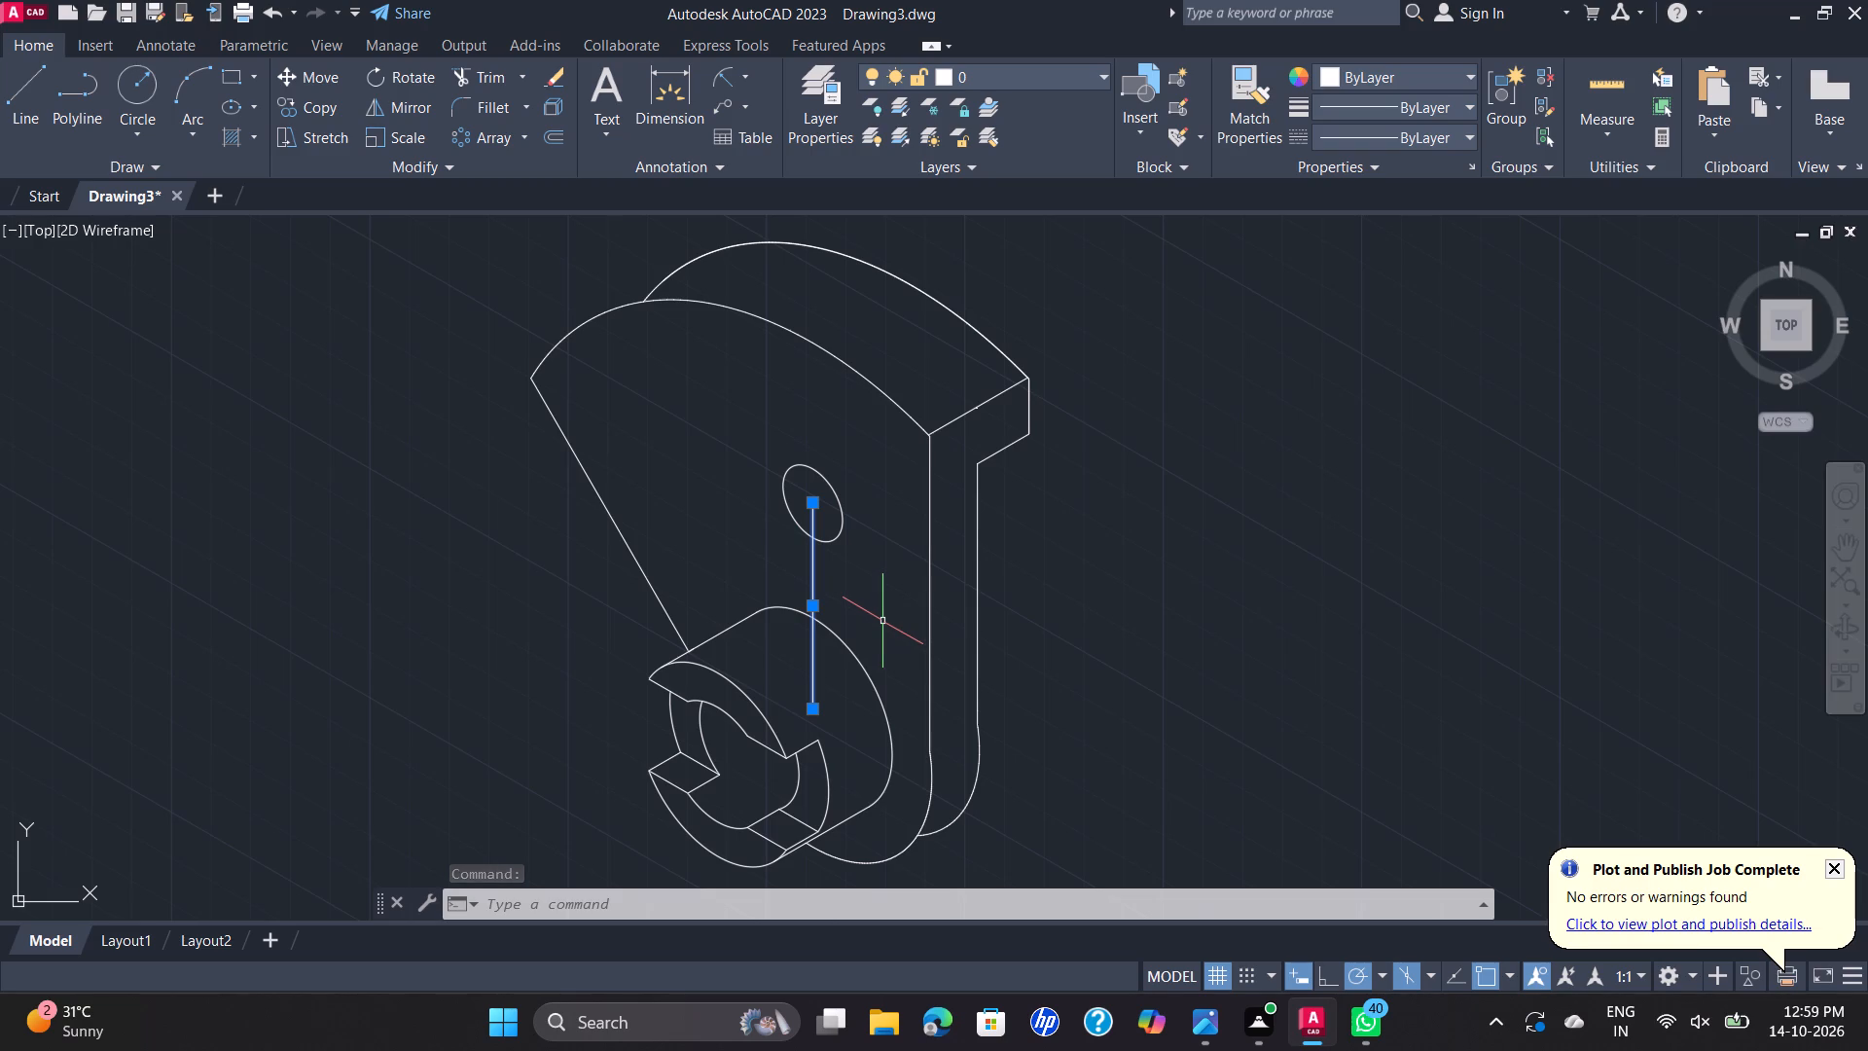
pyautogui.press('Delete')
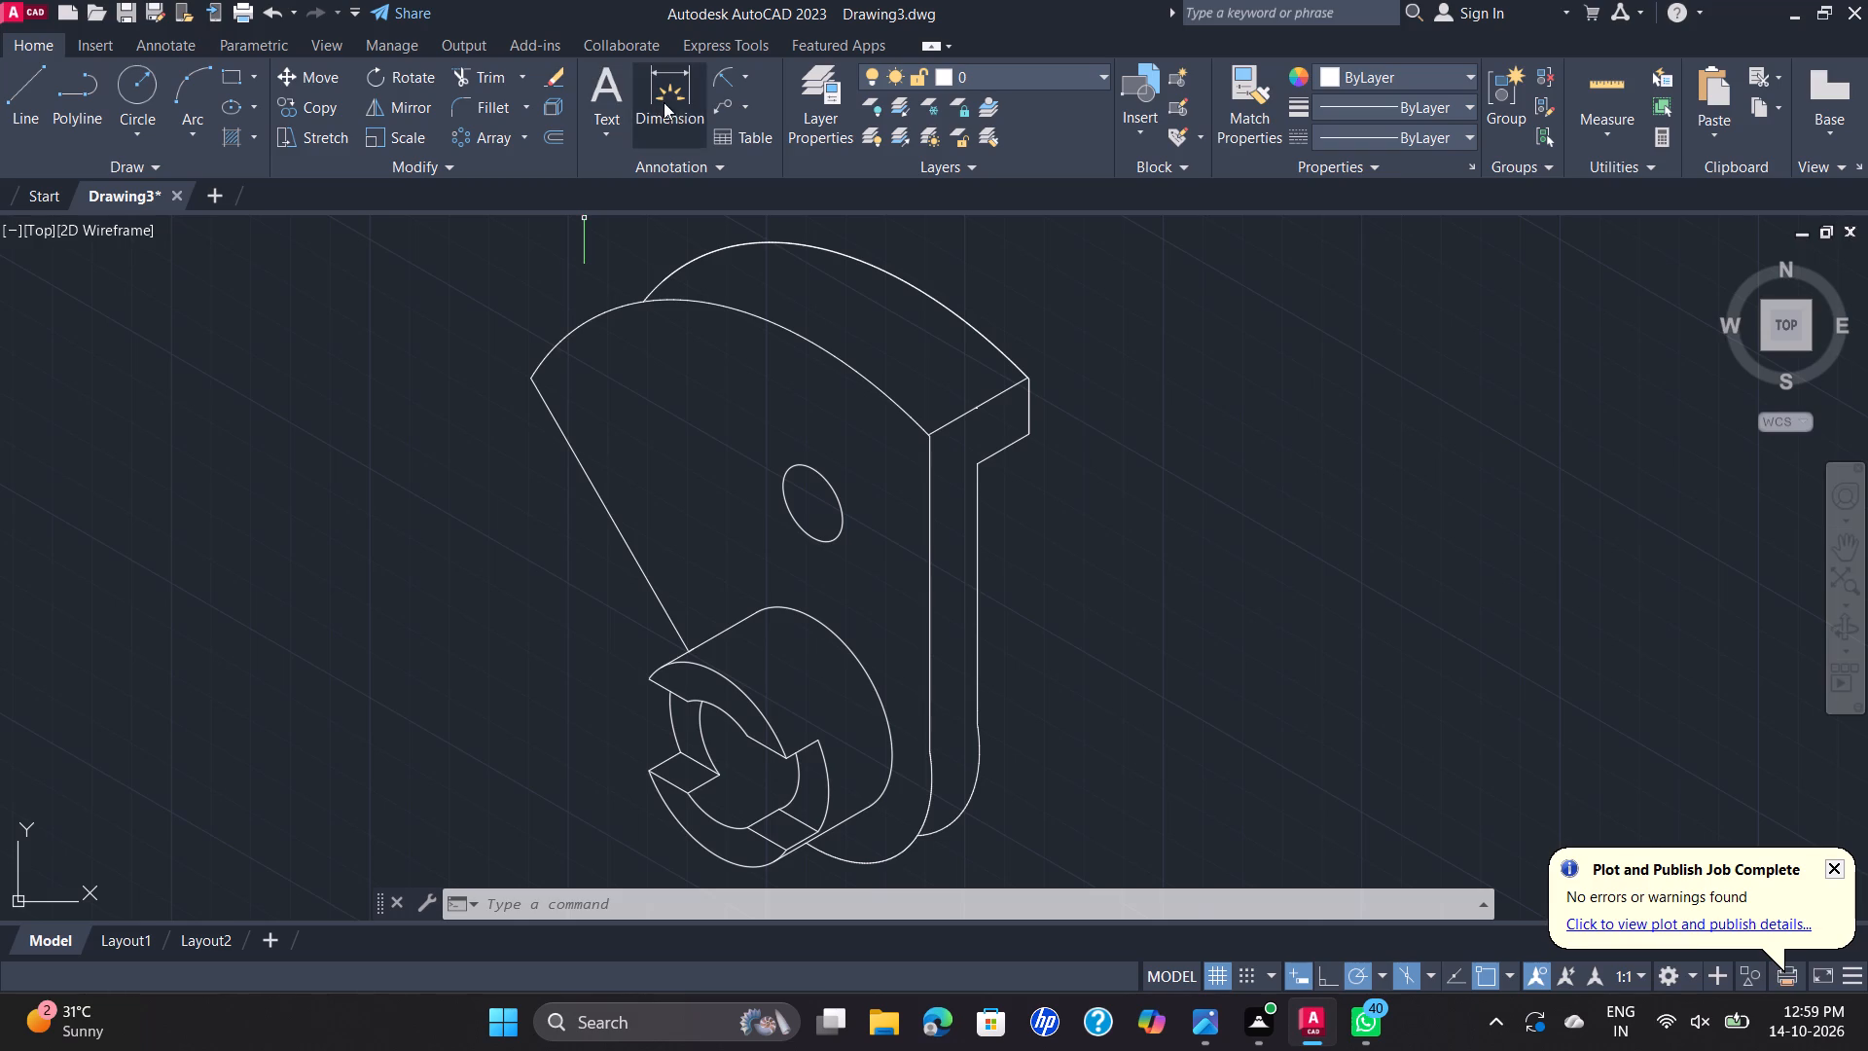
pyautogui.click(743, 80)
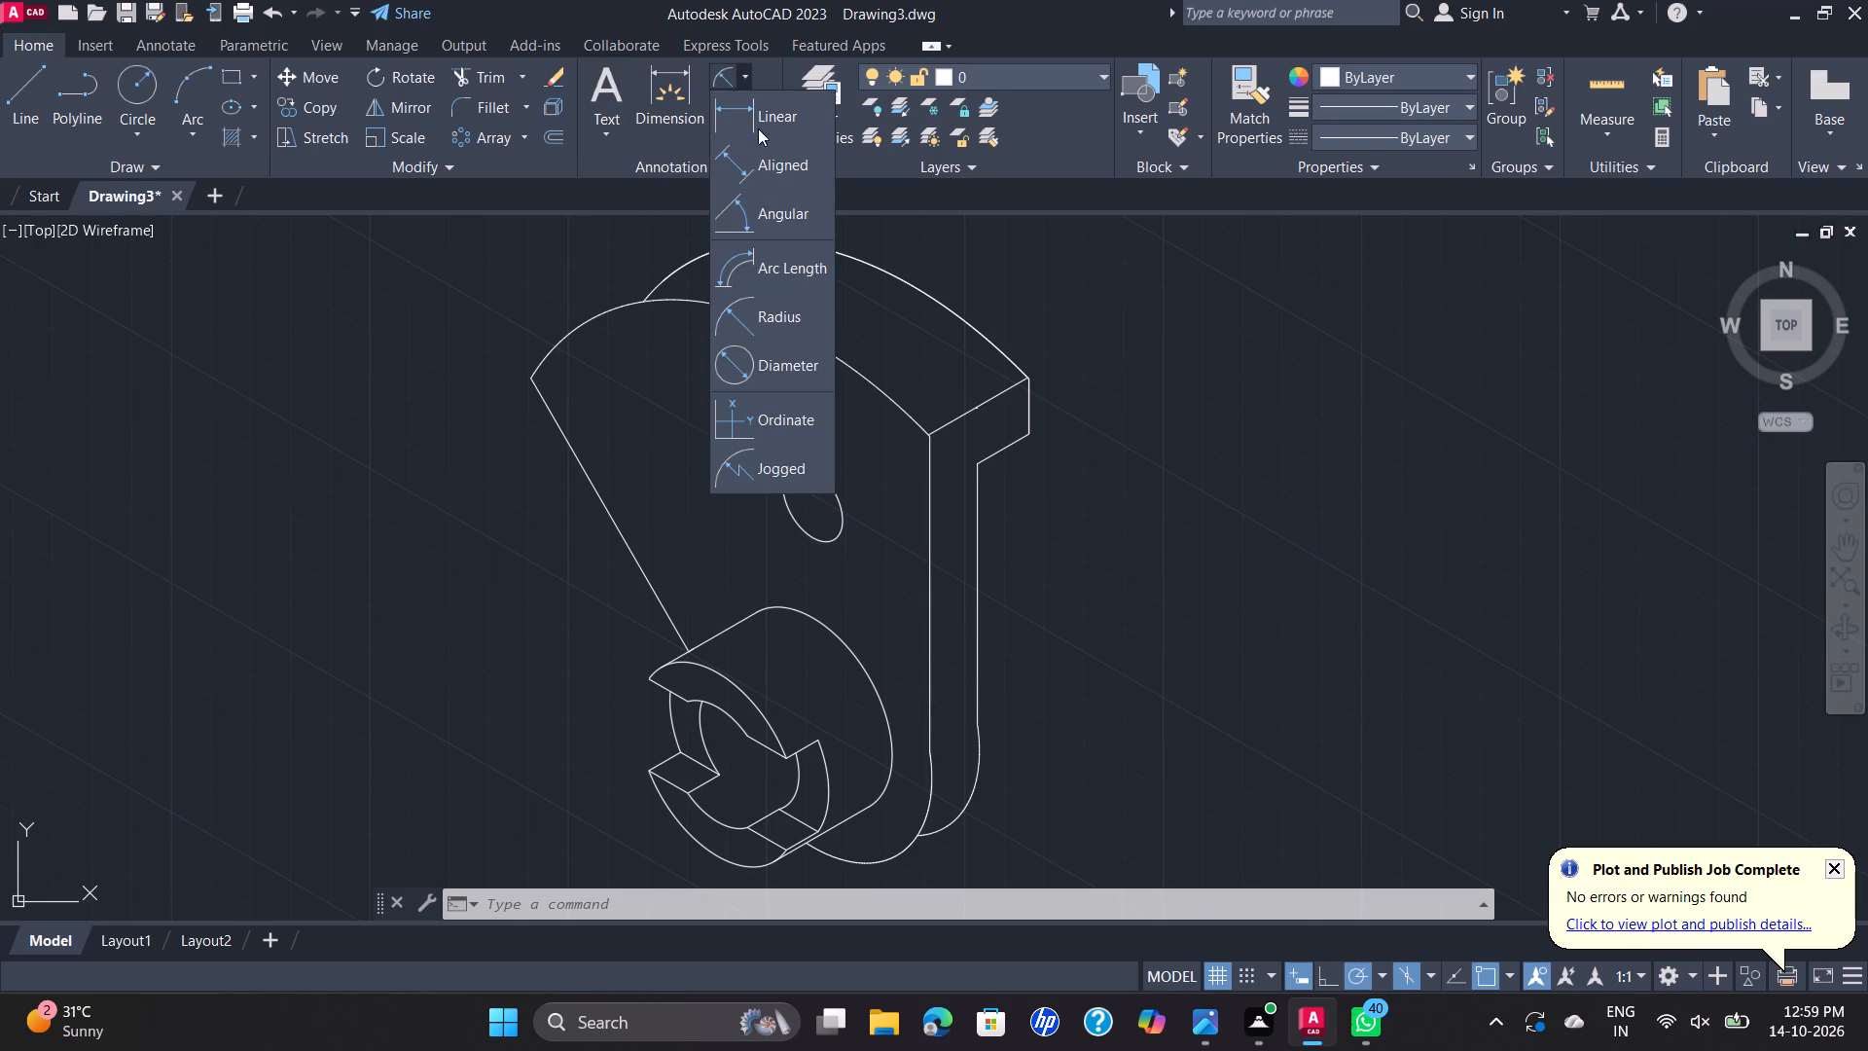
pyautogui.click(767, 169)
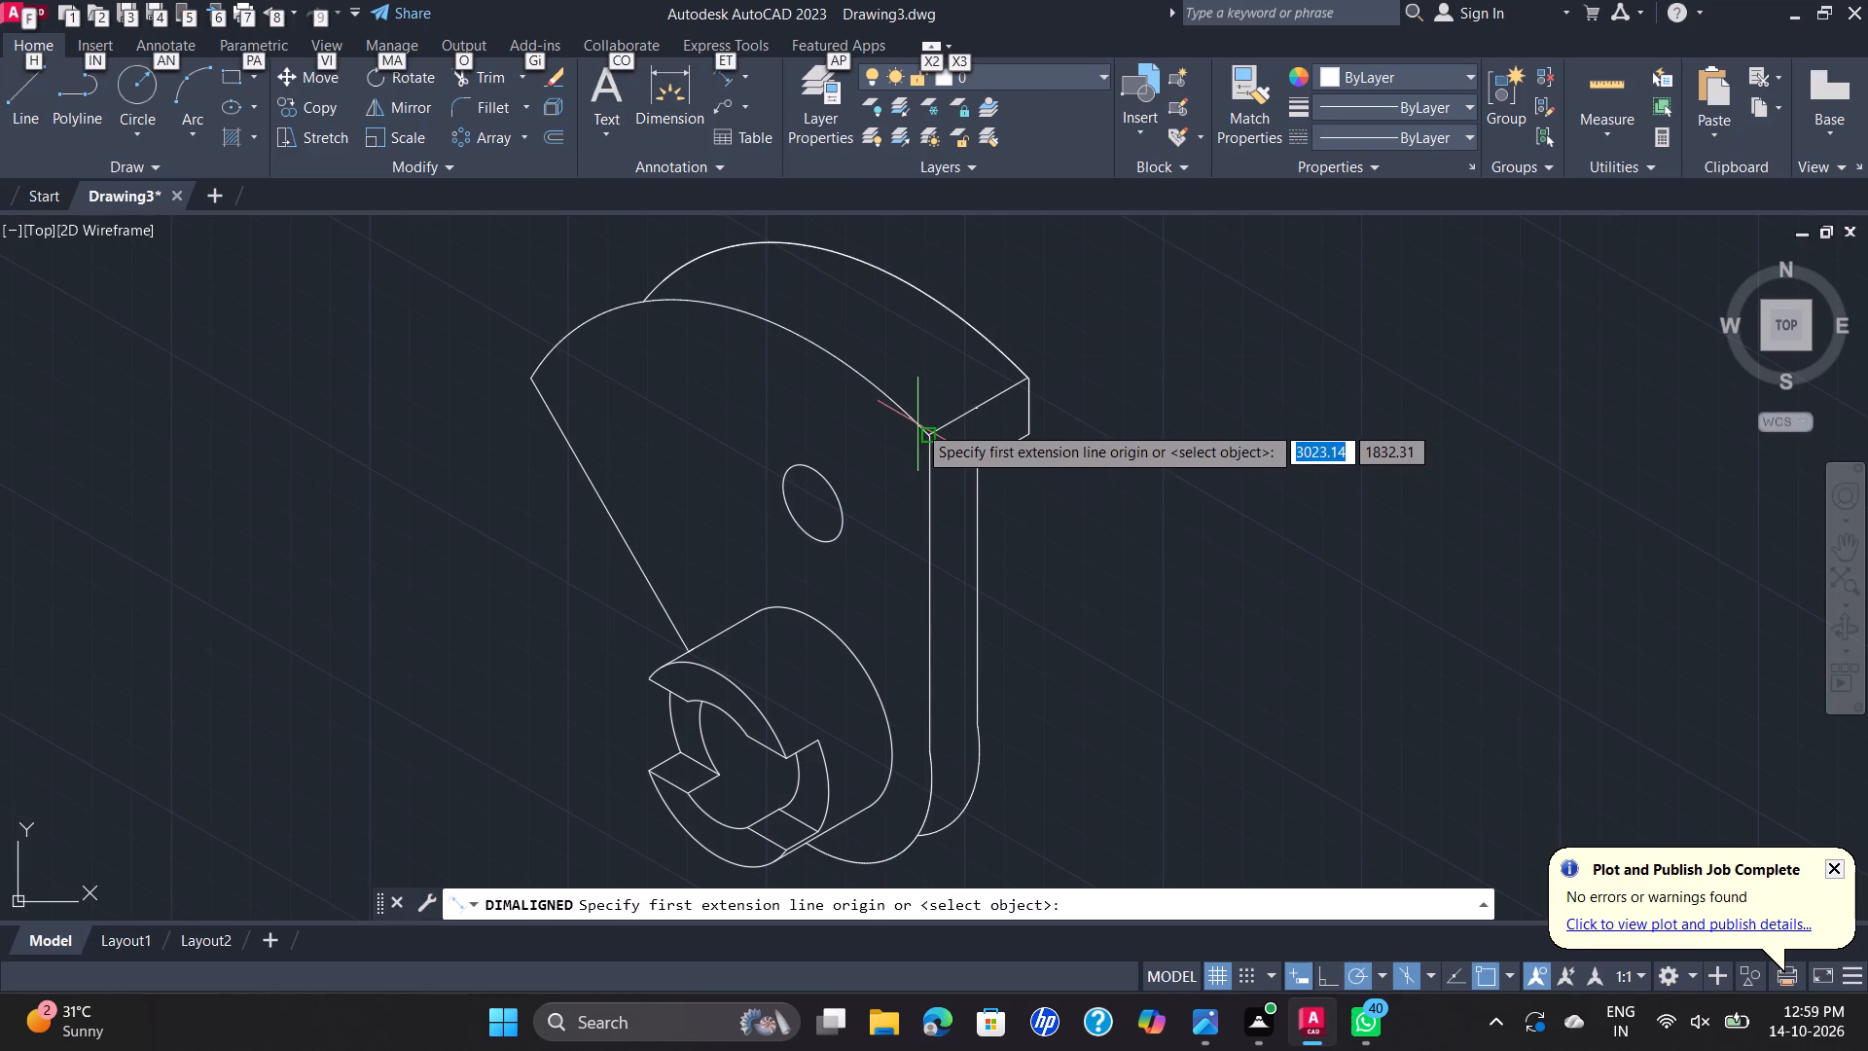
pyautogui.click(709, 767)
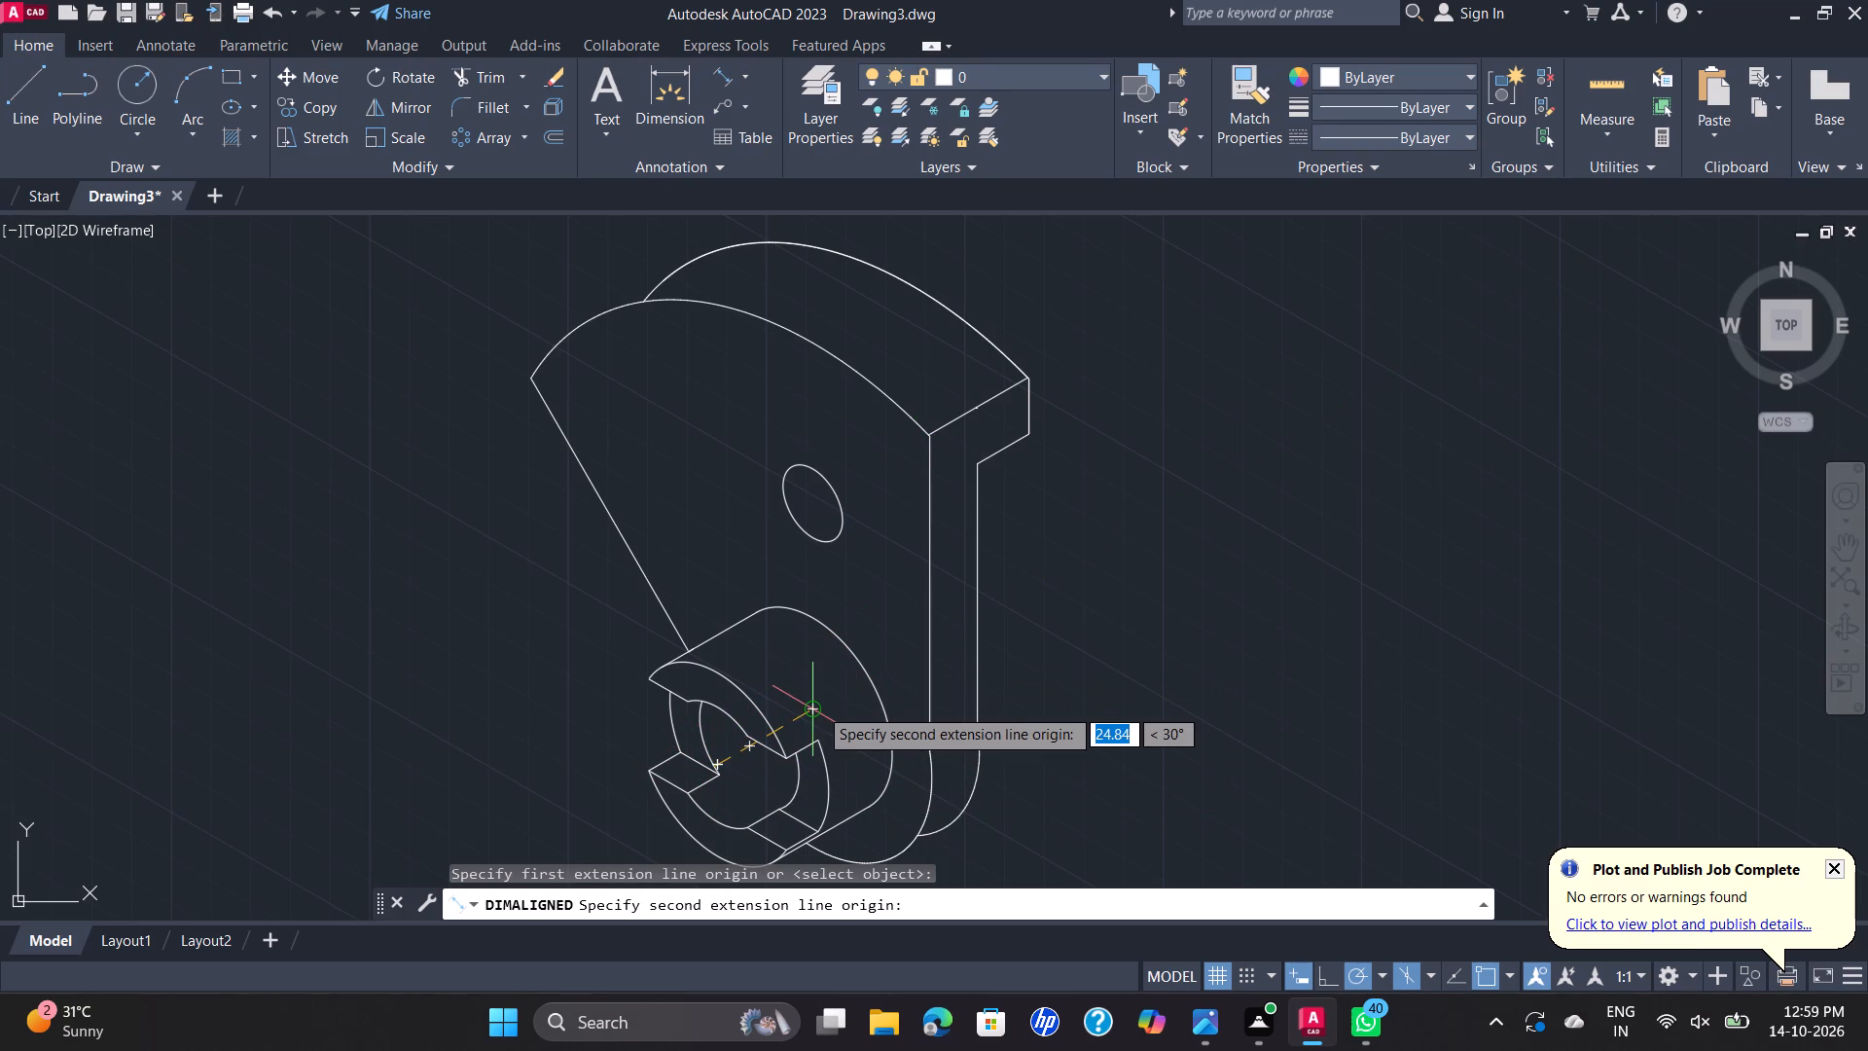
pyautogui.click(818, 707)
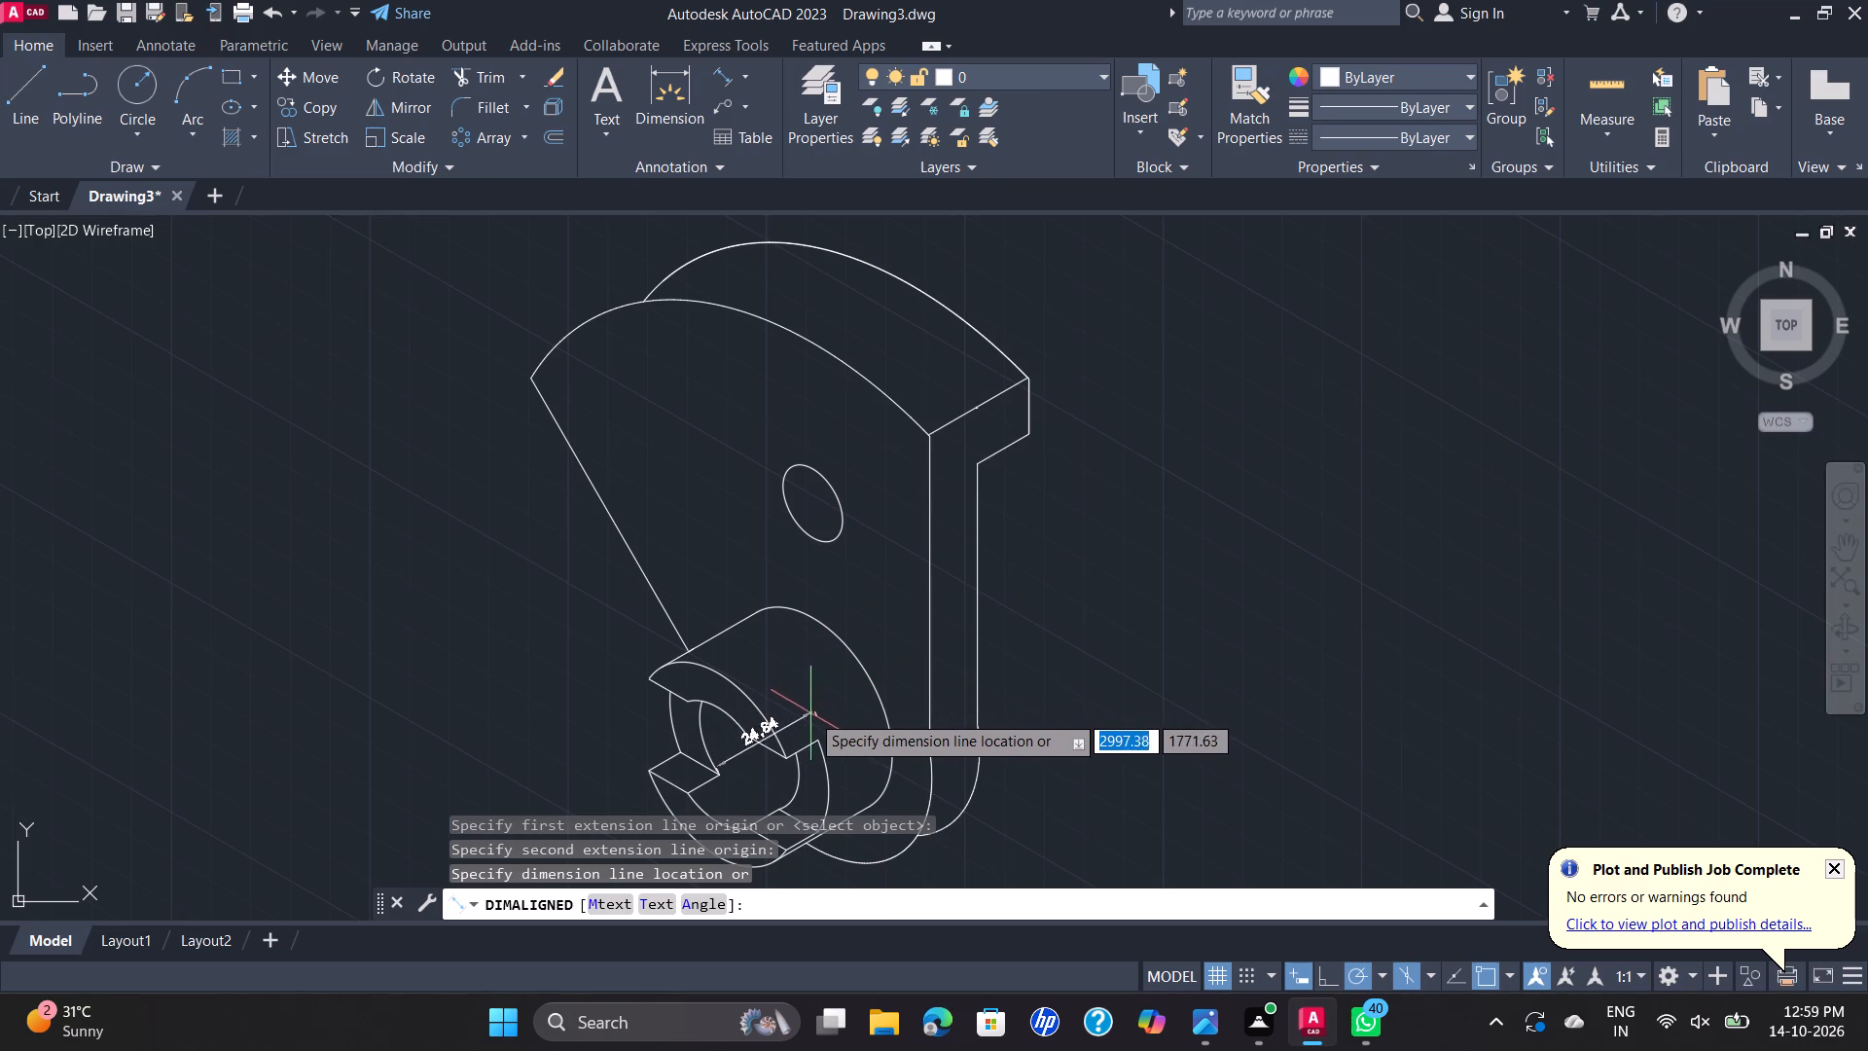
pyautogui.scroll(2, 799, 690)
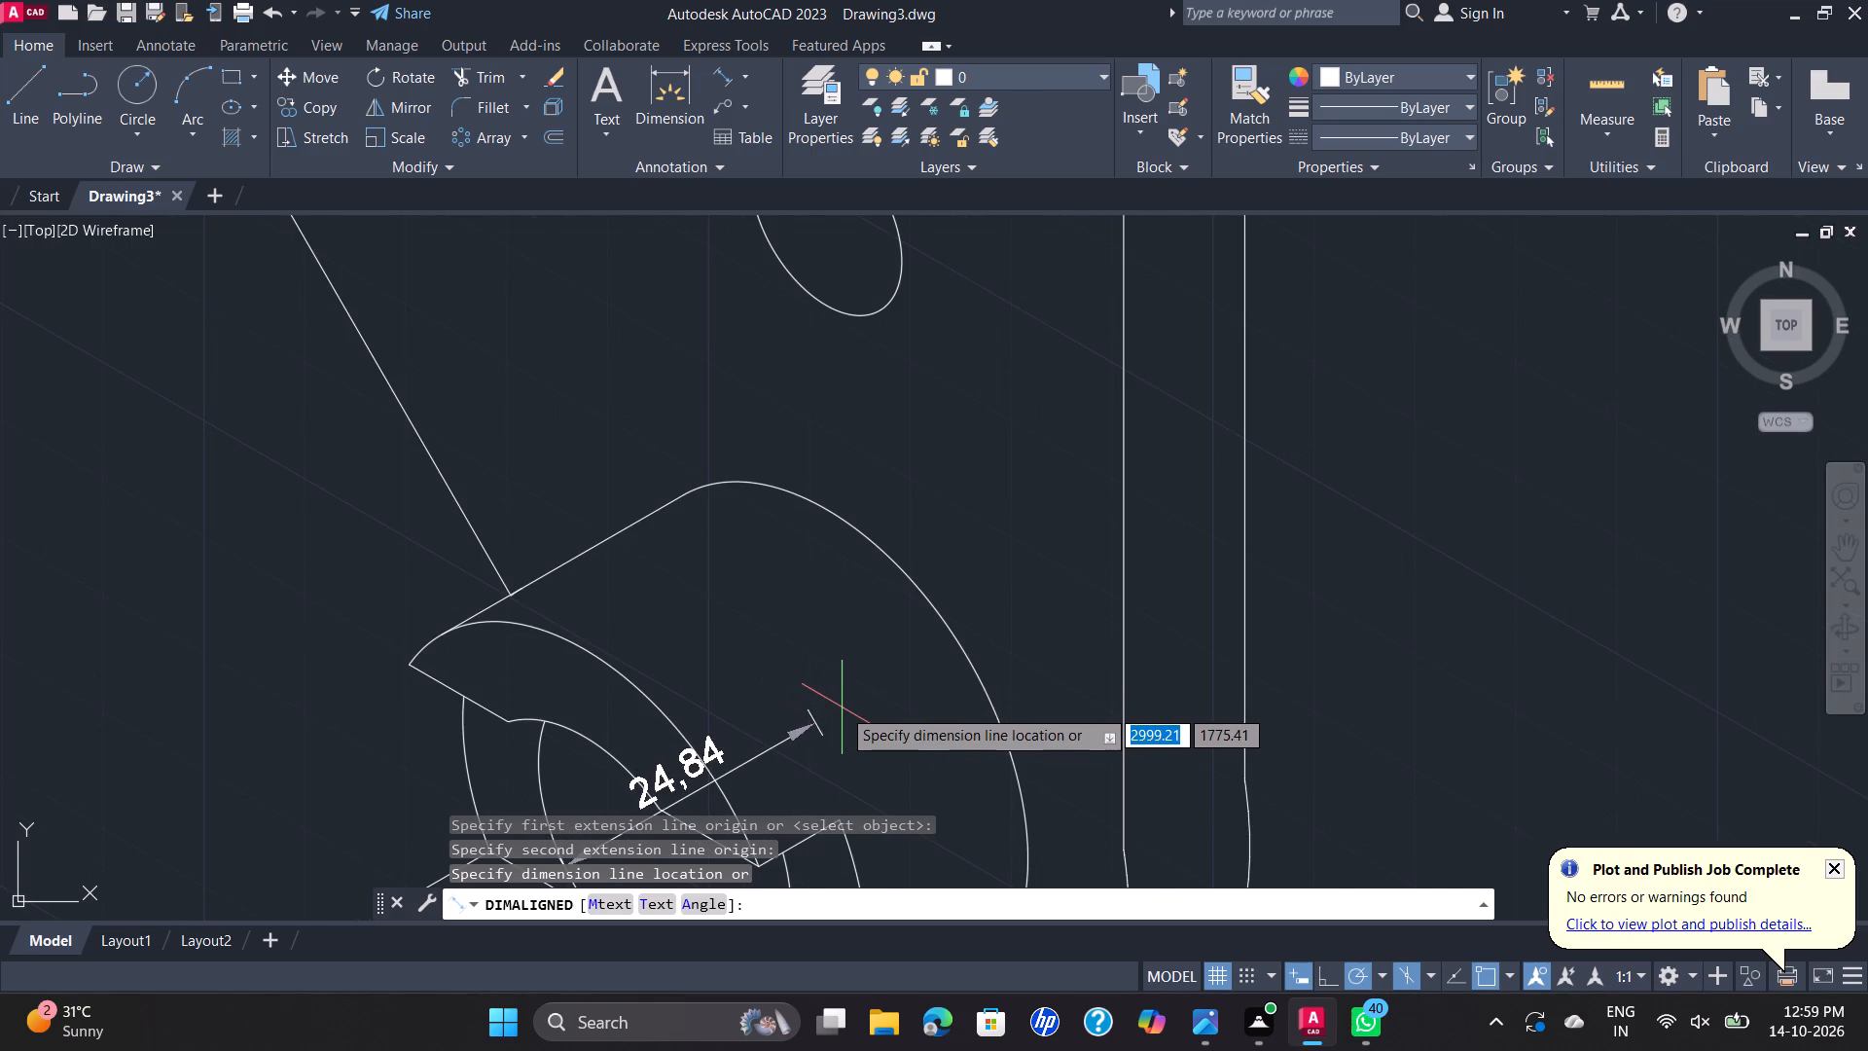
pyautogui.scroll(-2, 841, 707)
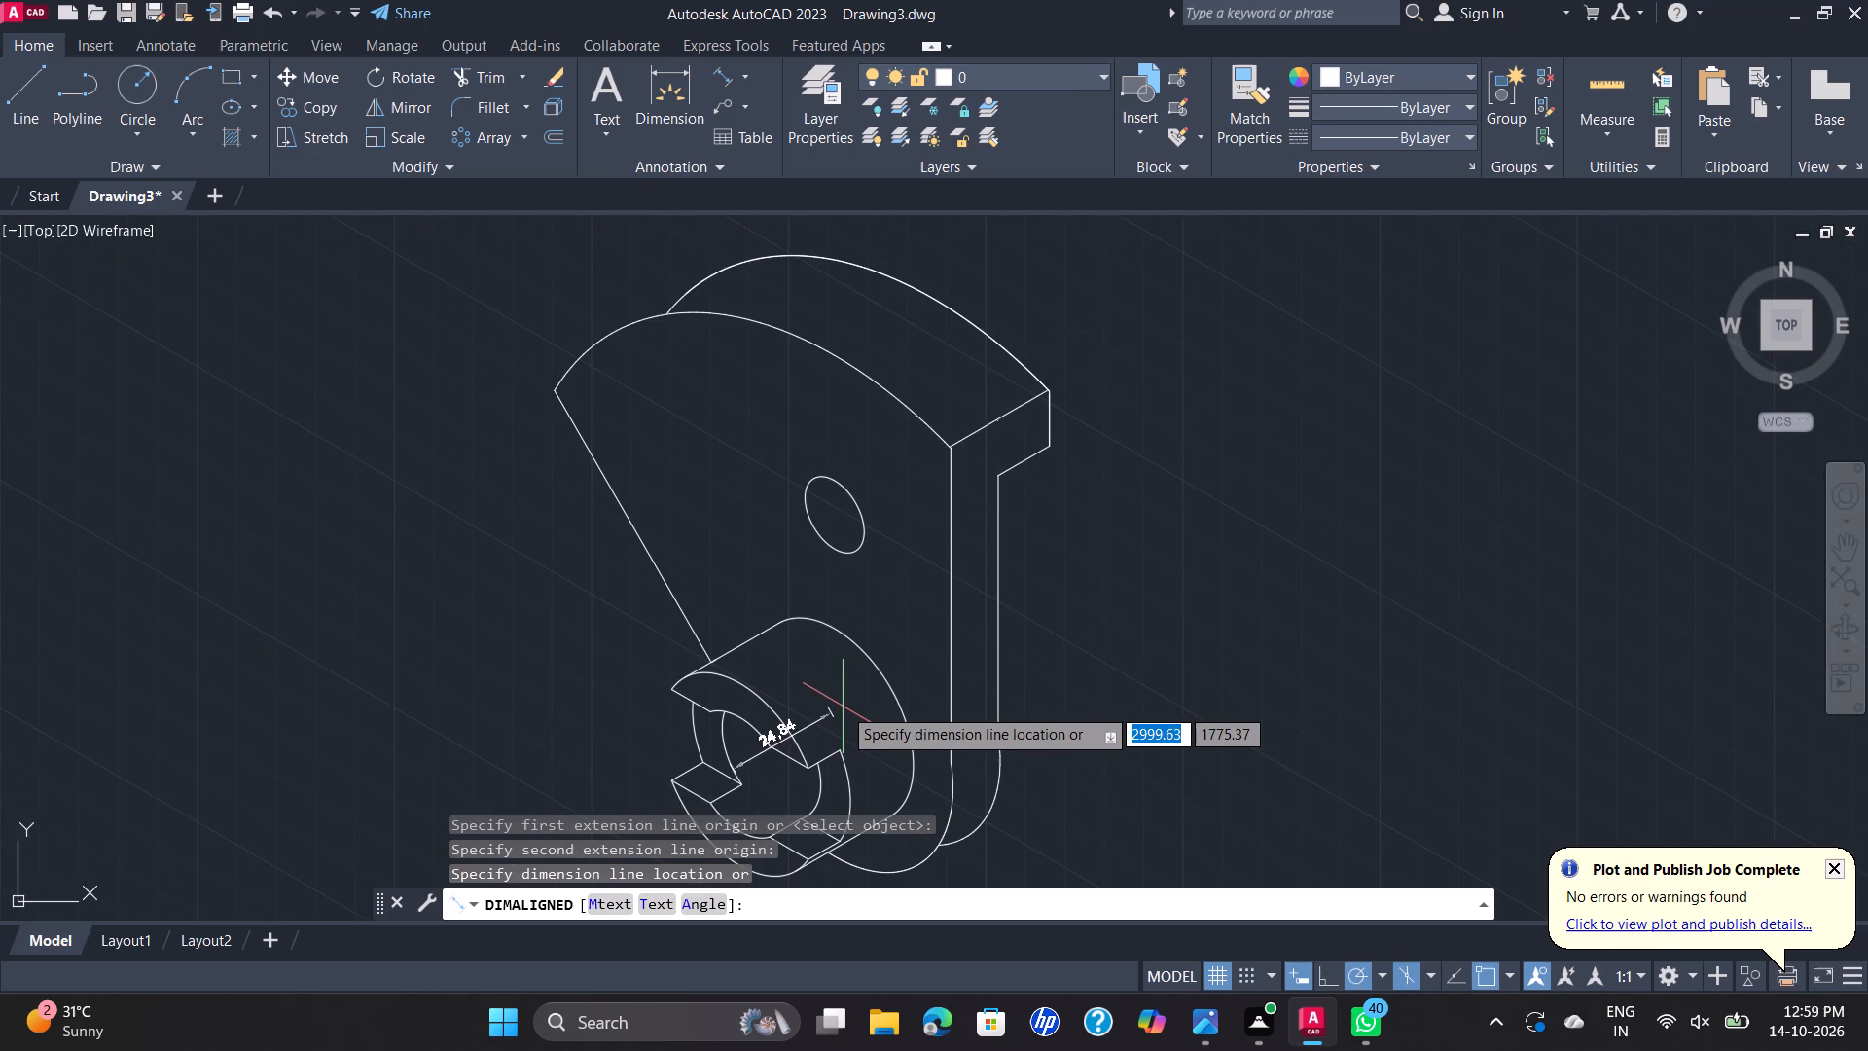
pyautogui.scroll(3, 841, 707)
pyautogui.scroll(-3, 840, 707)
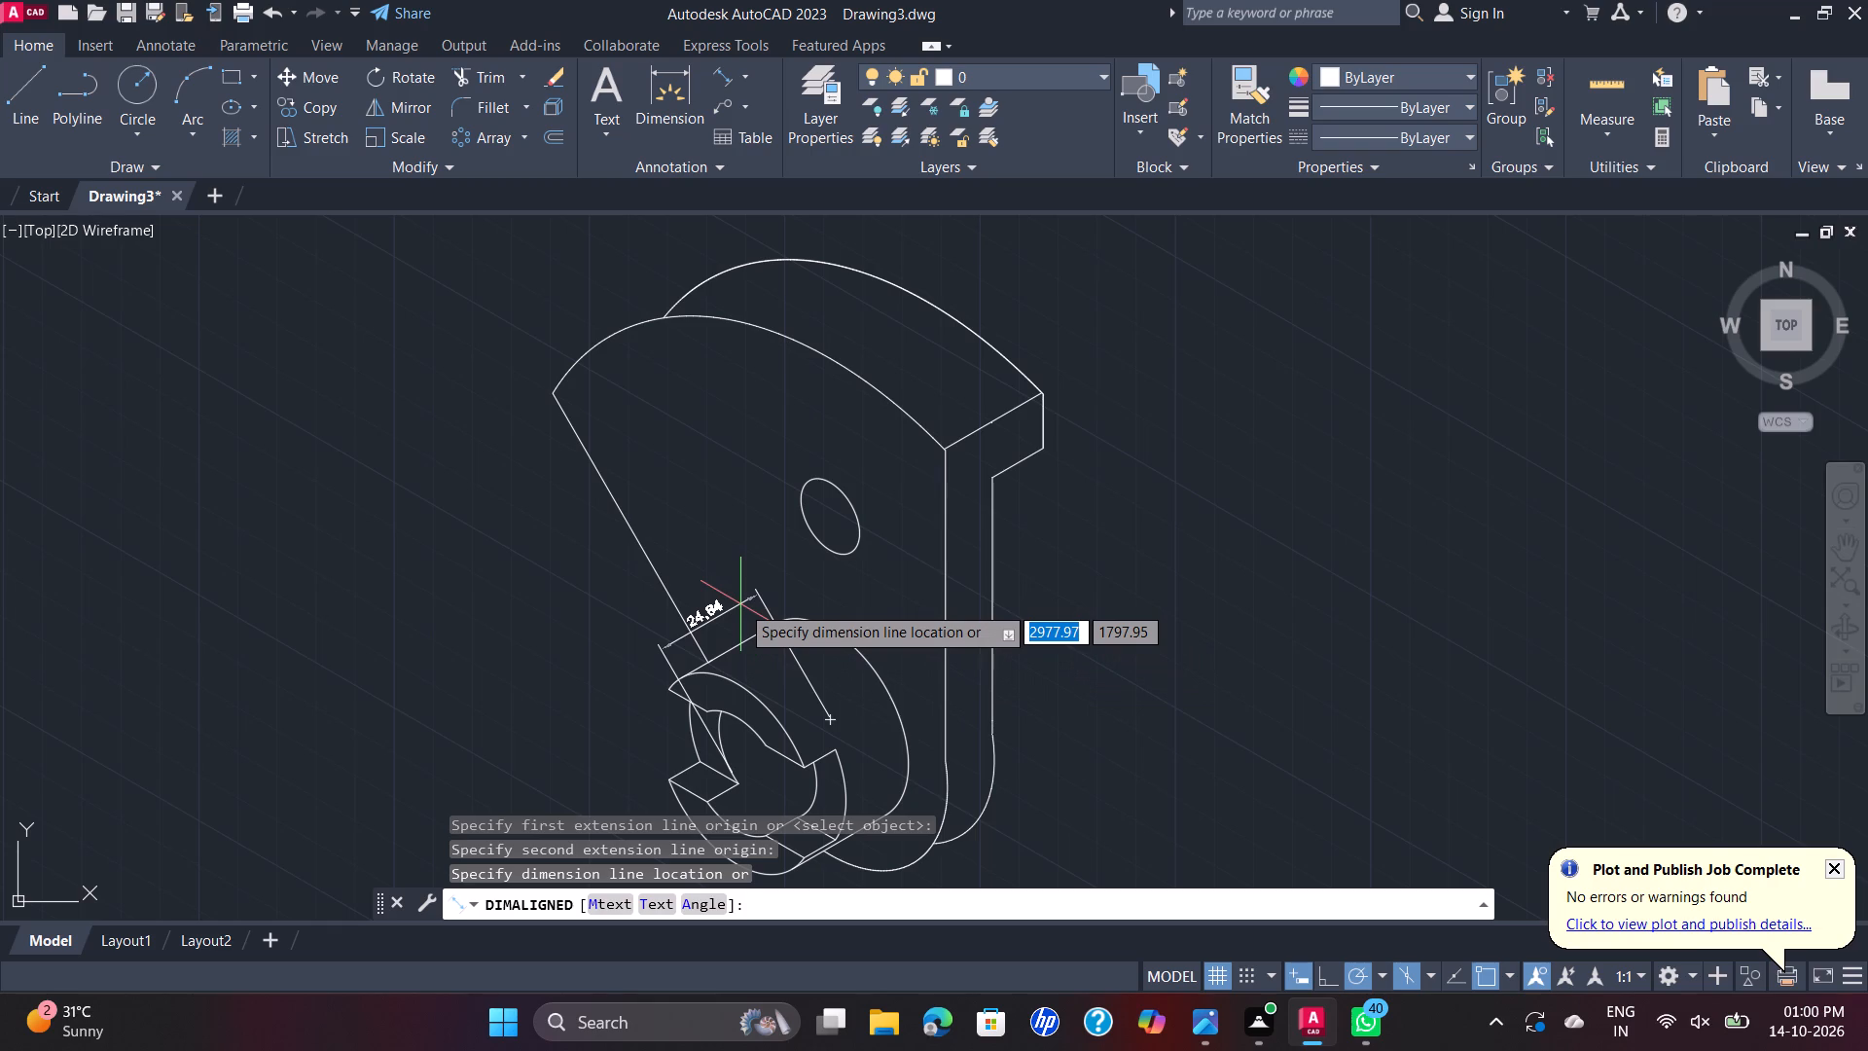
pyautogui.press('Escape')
# Add an aligned dimension for the slot depth, from the boss's front face centre to the slot-depth ellipse centre, above the boss.
pyautogui.press('space')
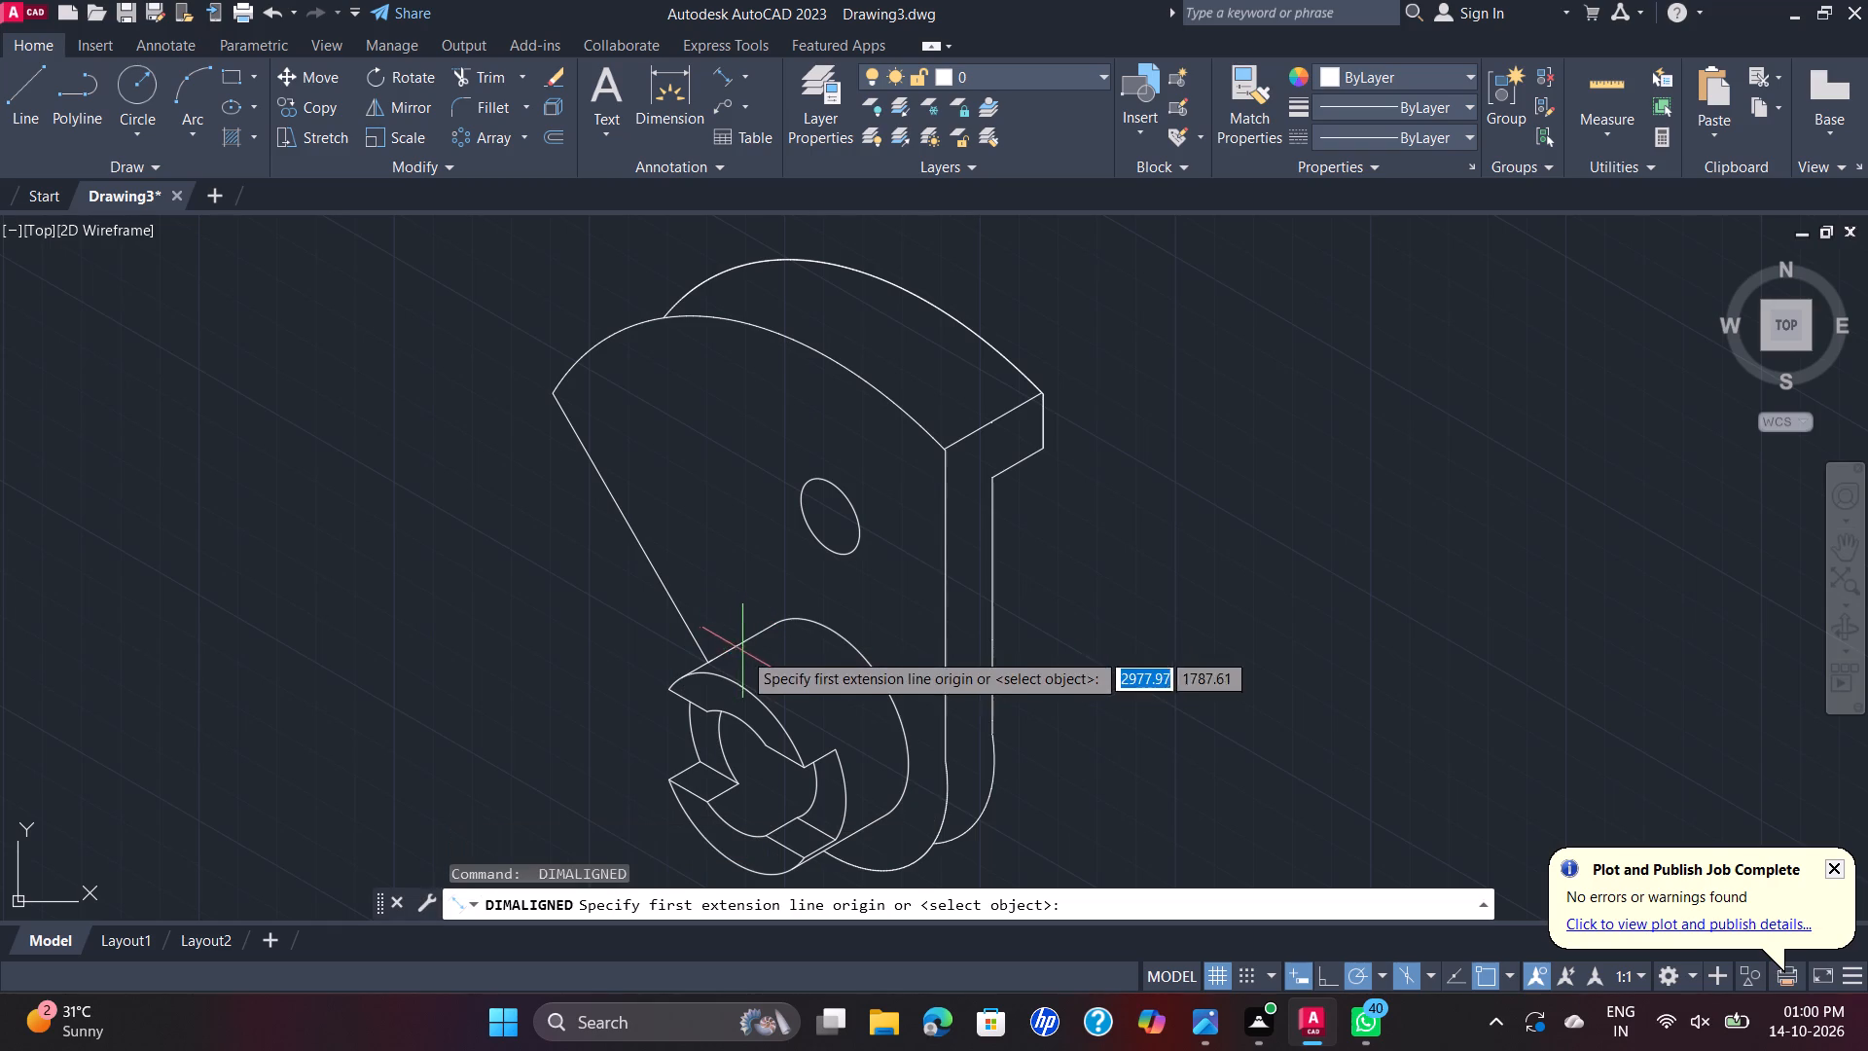
pyautogui.click(735, 772)
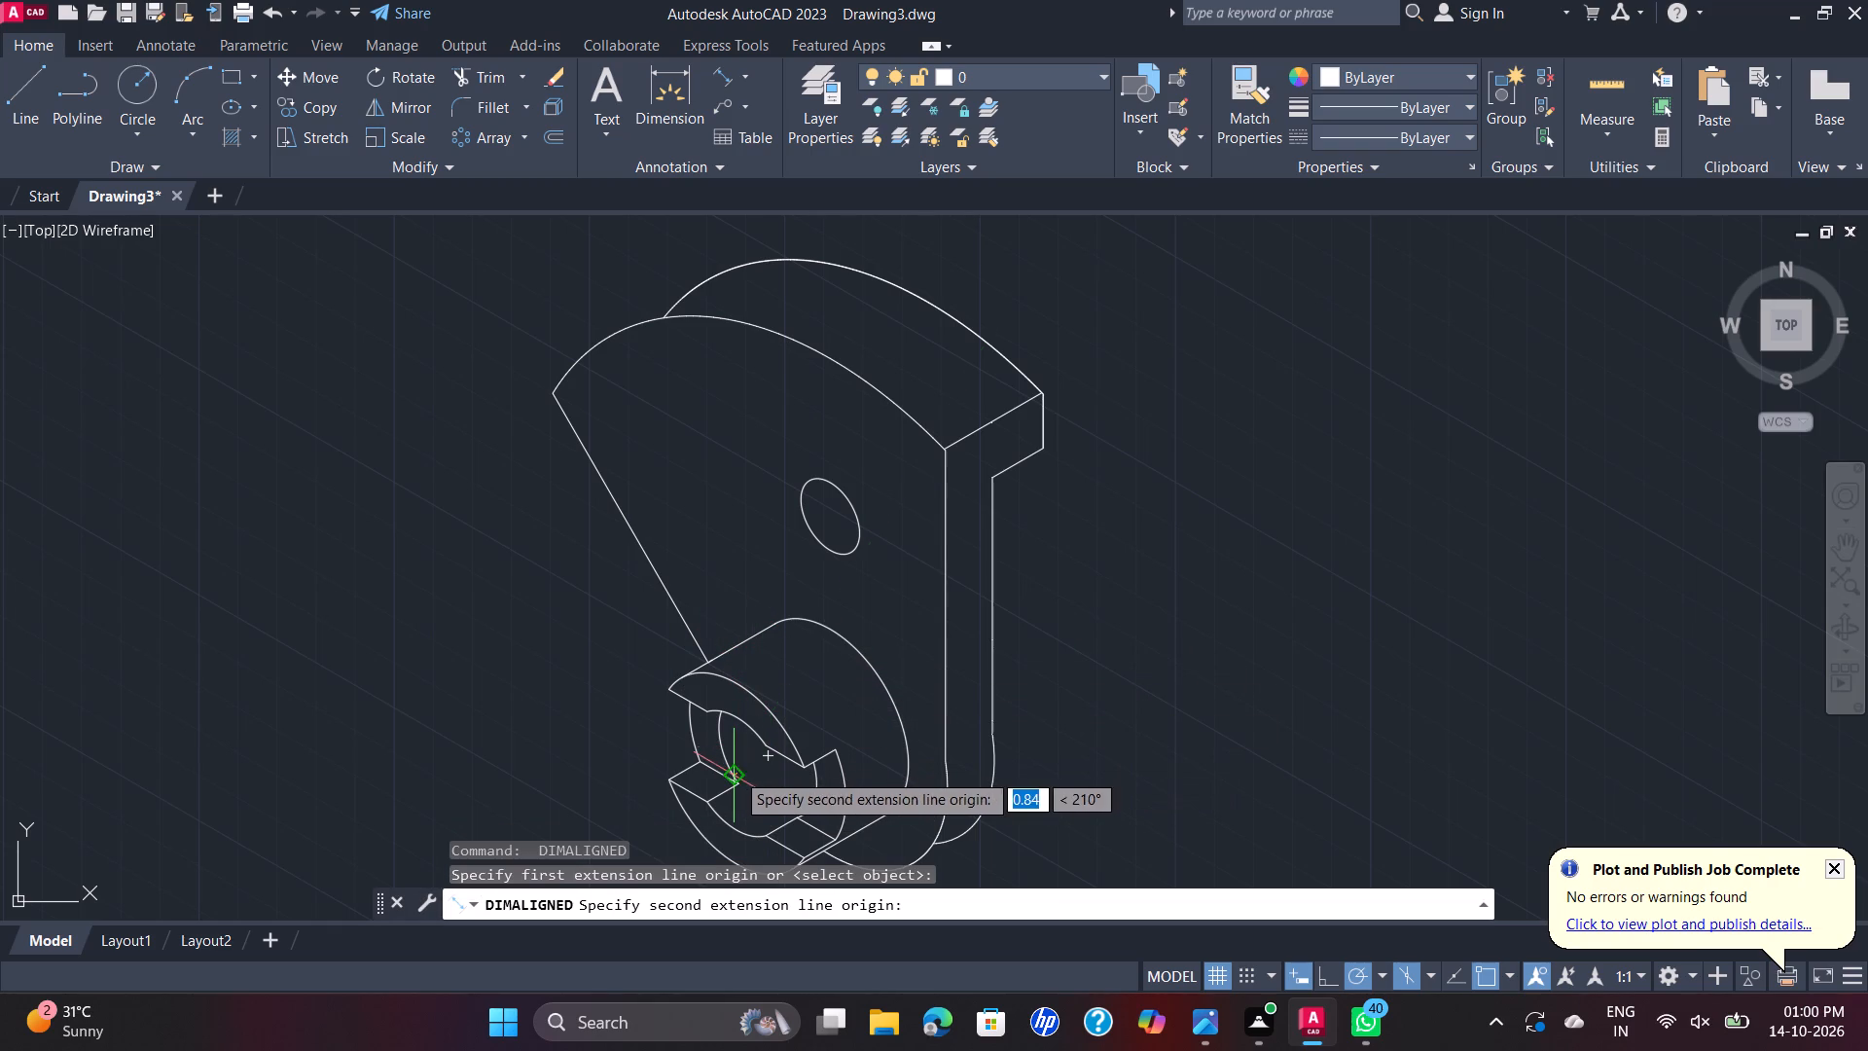
pyautogui.click(768, 758)
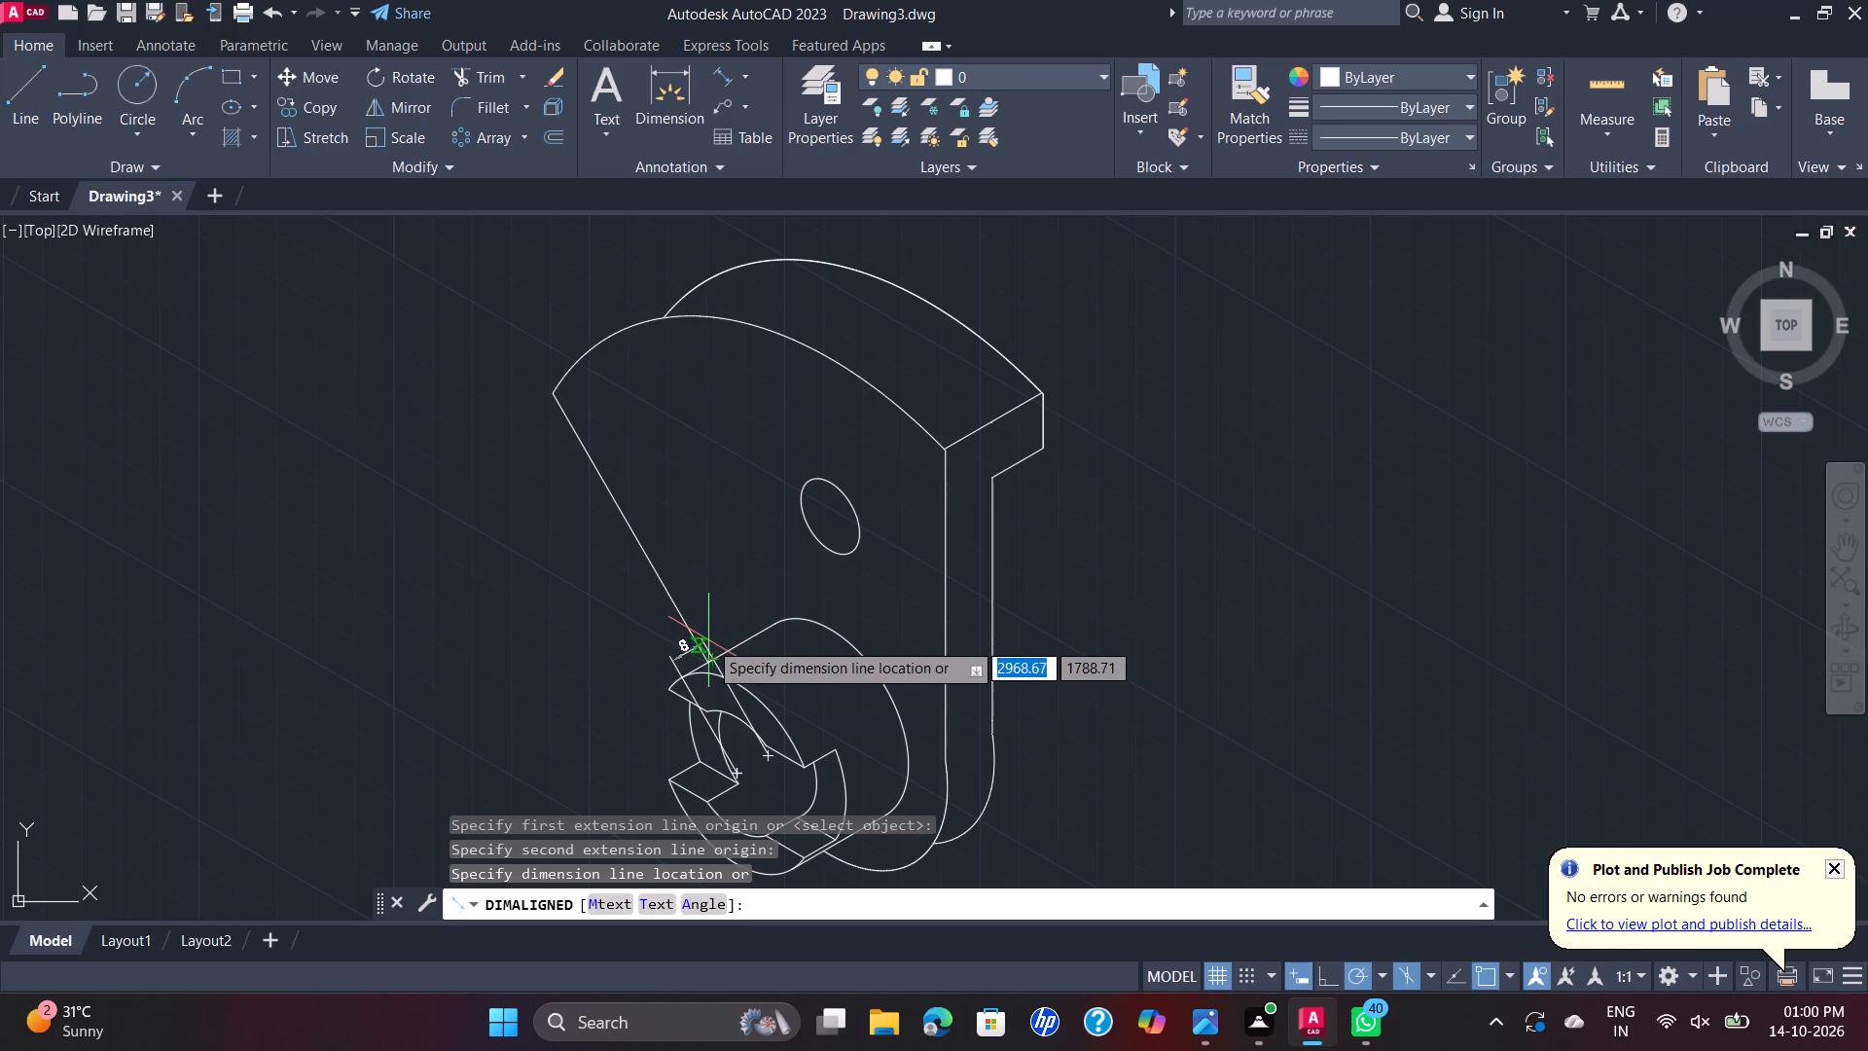
pyautogui.click(707, 640)
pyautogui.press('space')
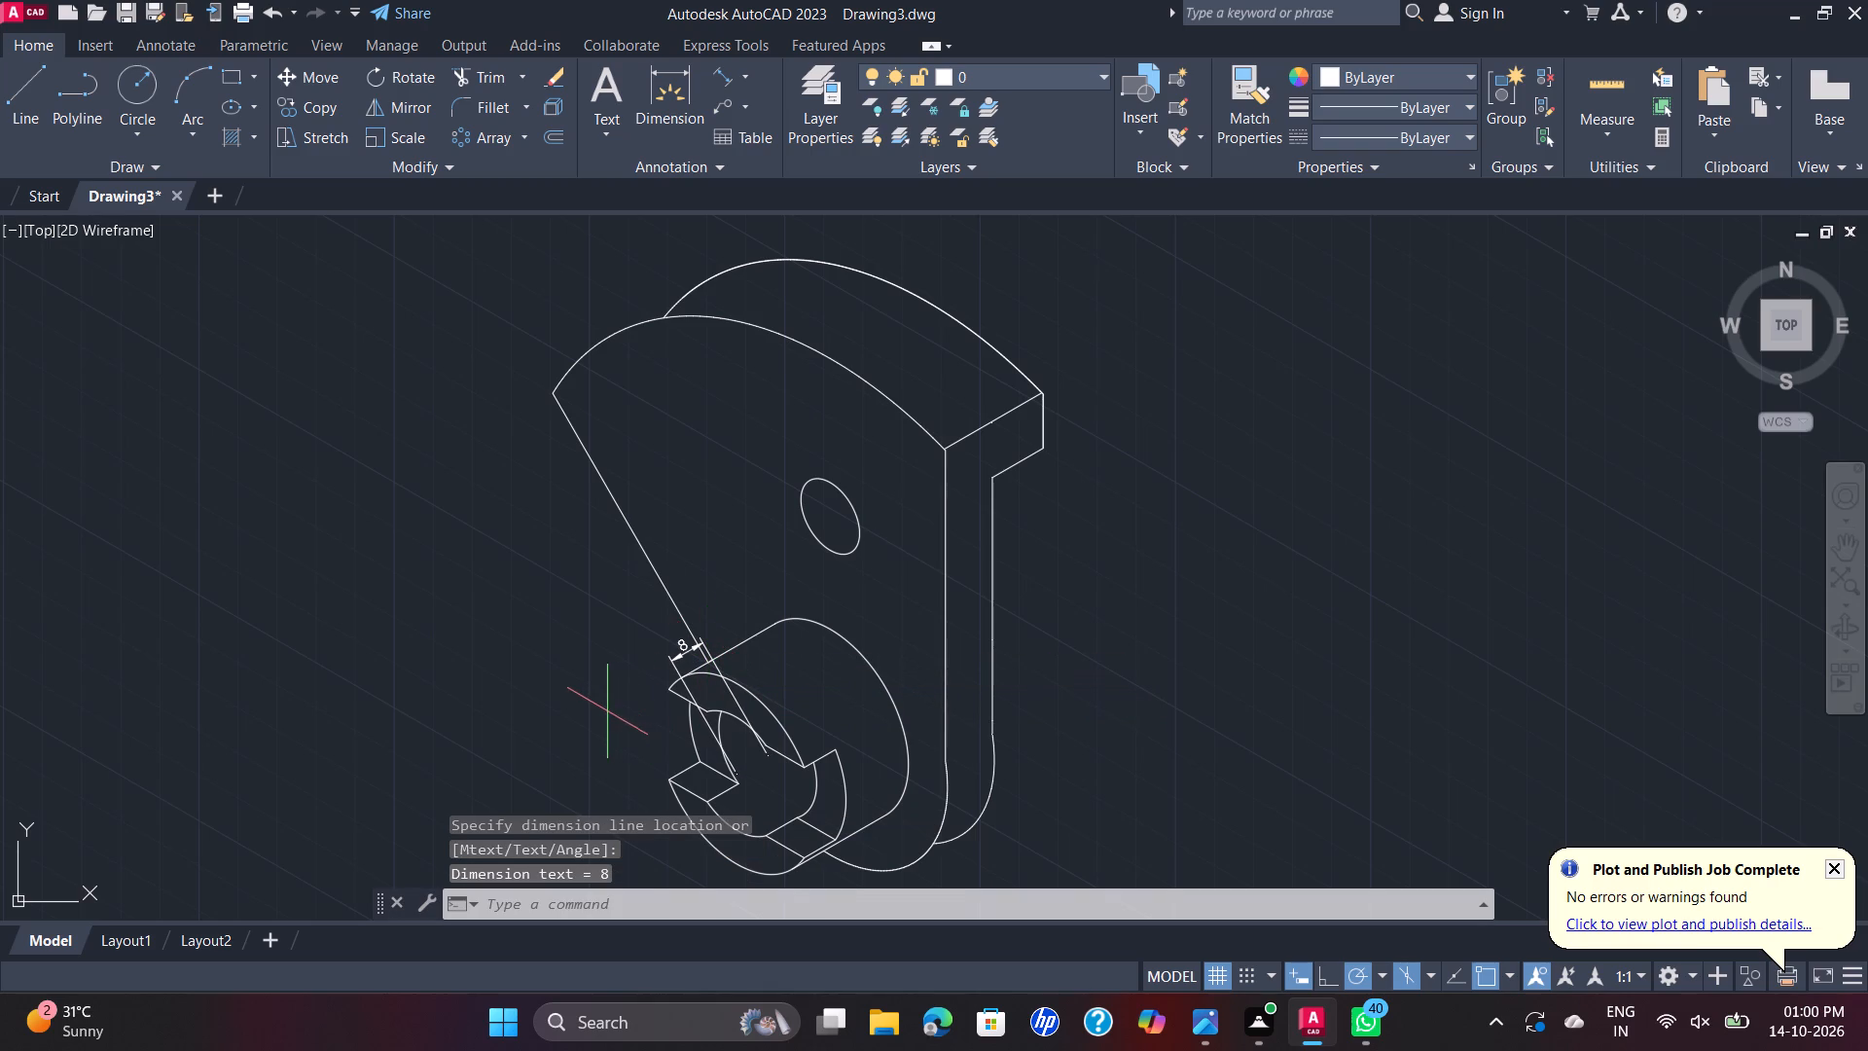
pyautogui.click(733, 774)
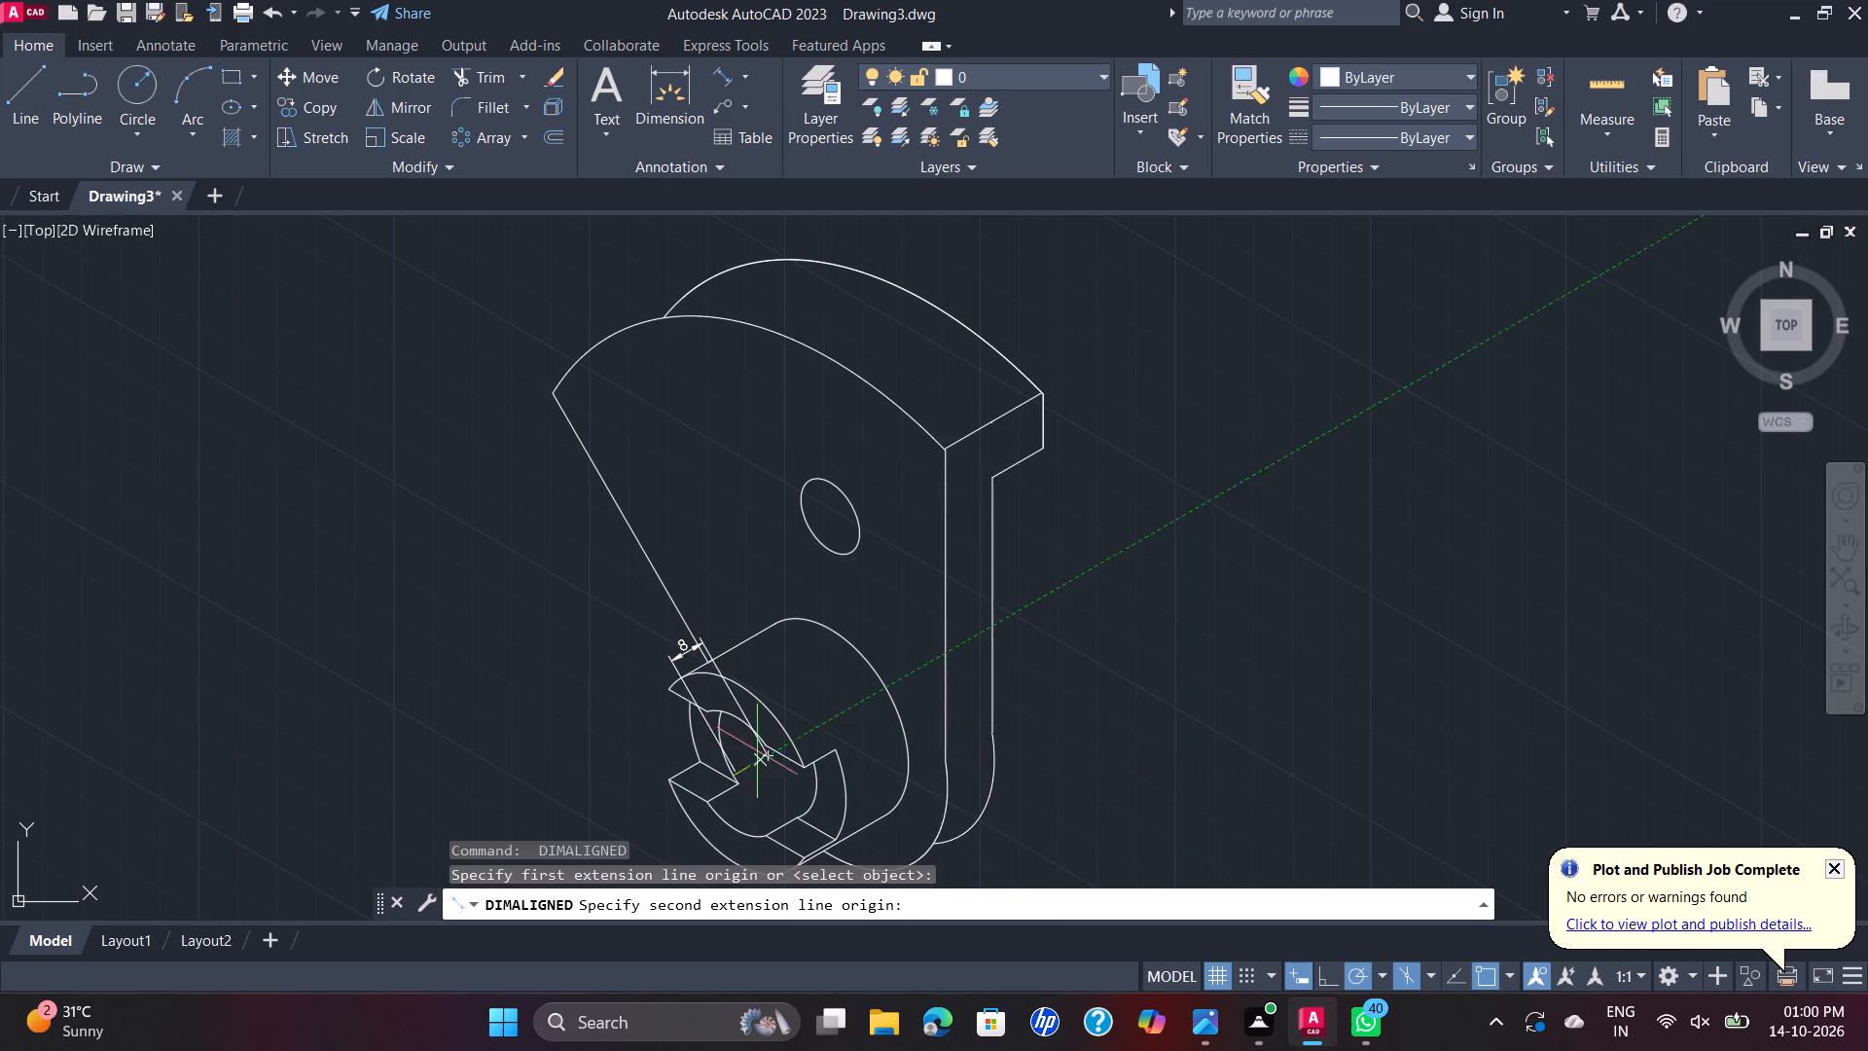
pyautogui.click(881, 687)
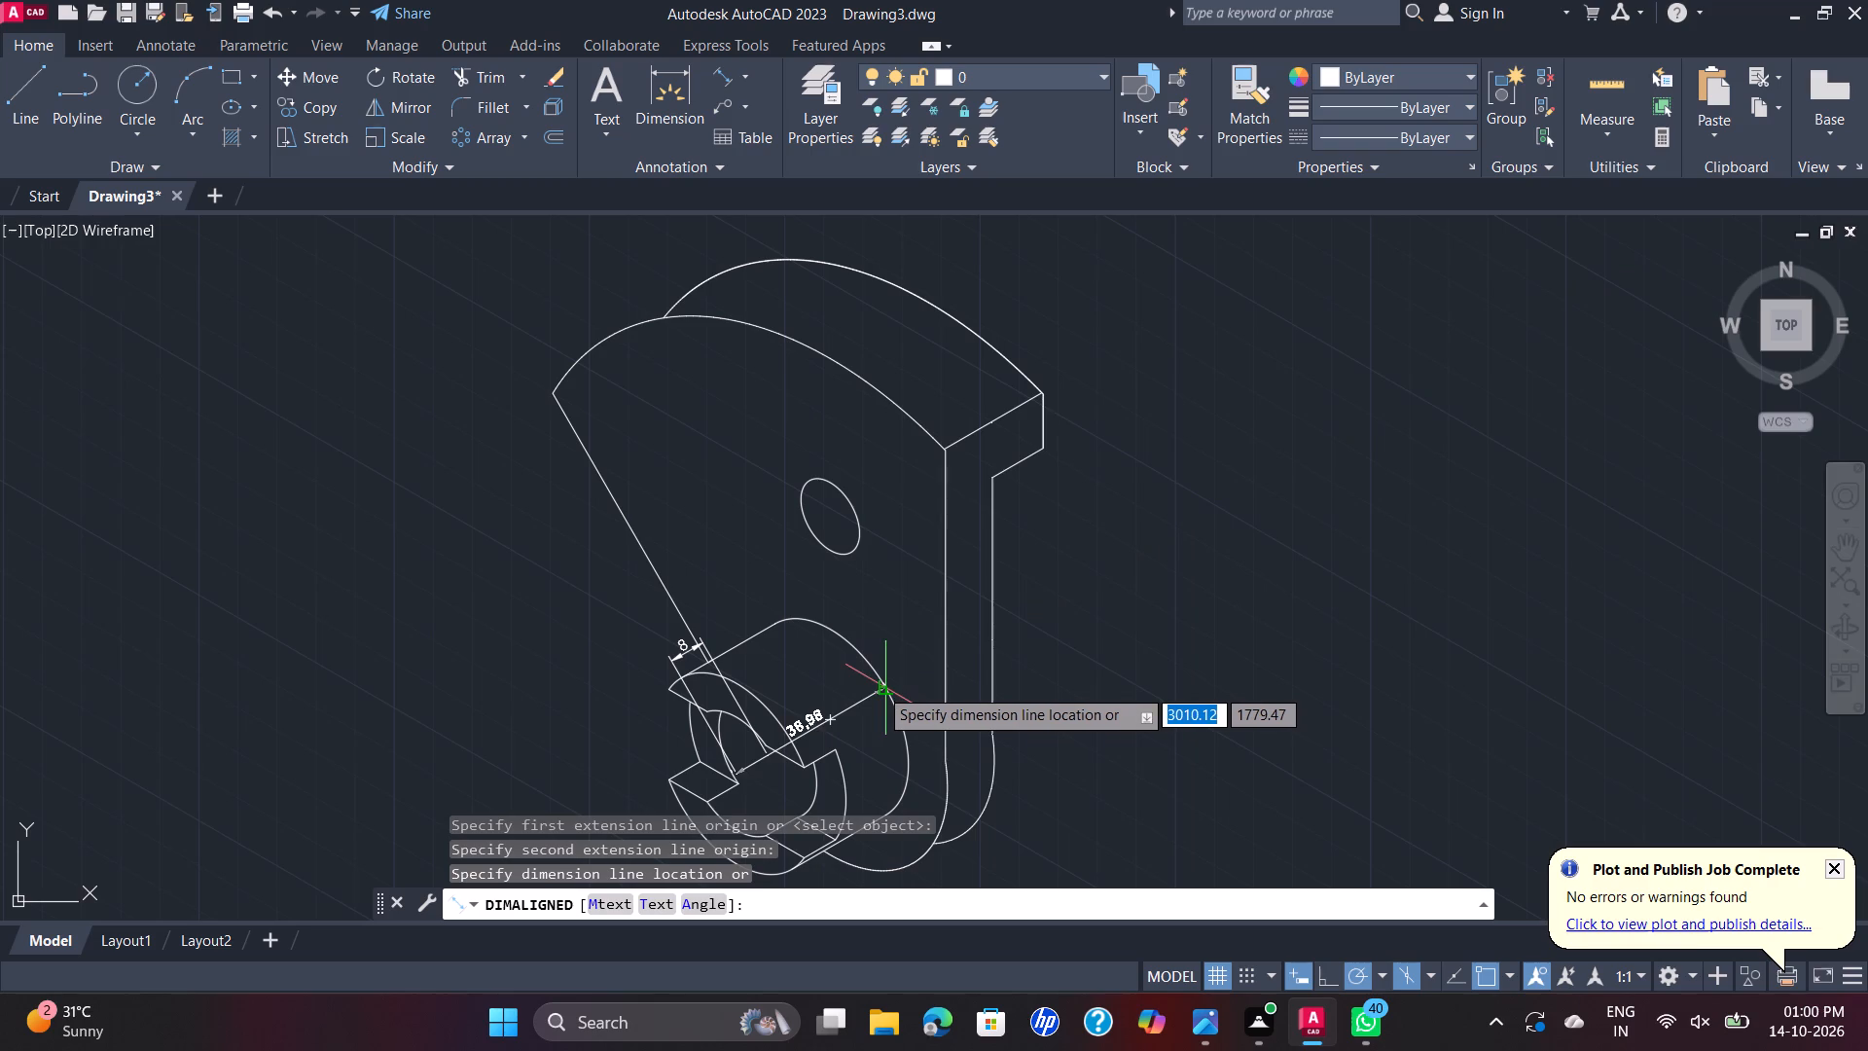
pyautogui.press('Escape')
# Add an aligned dimension for the boss's length, from its front face centre to its base ellipse centre, outside the slot-depth dimension.
pyautogui.press('space')
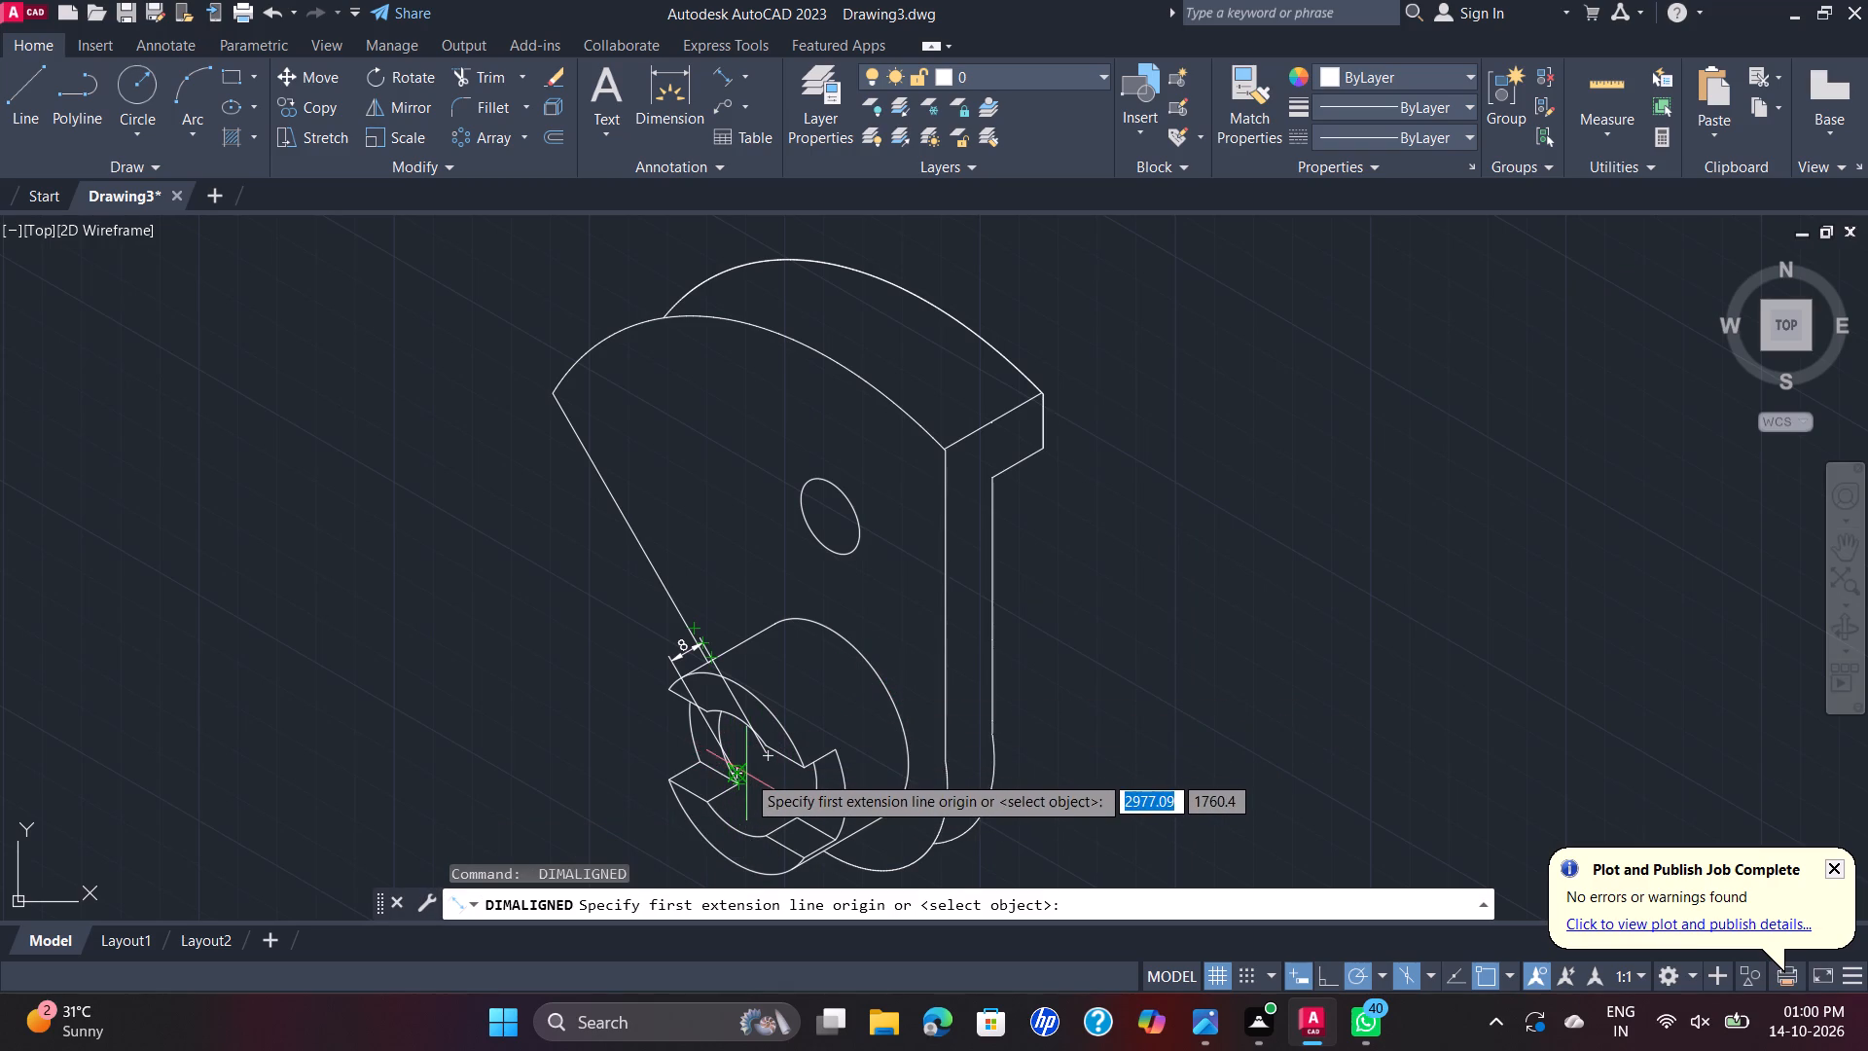
pyautogui.scroll(2, 744, 771)
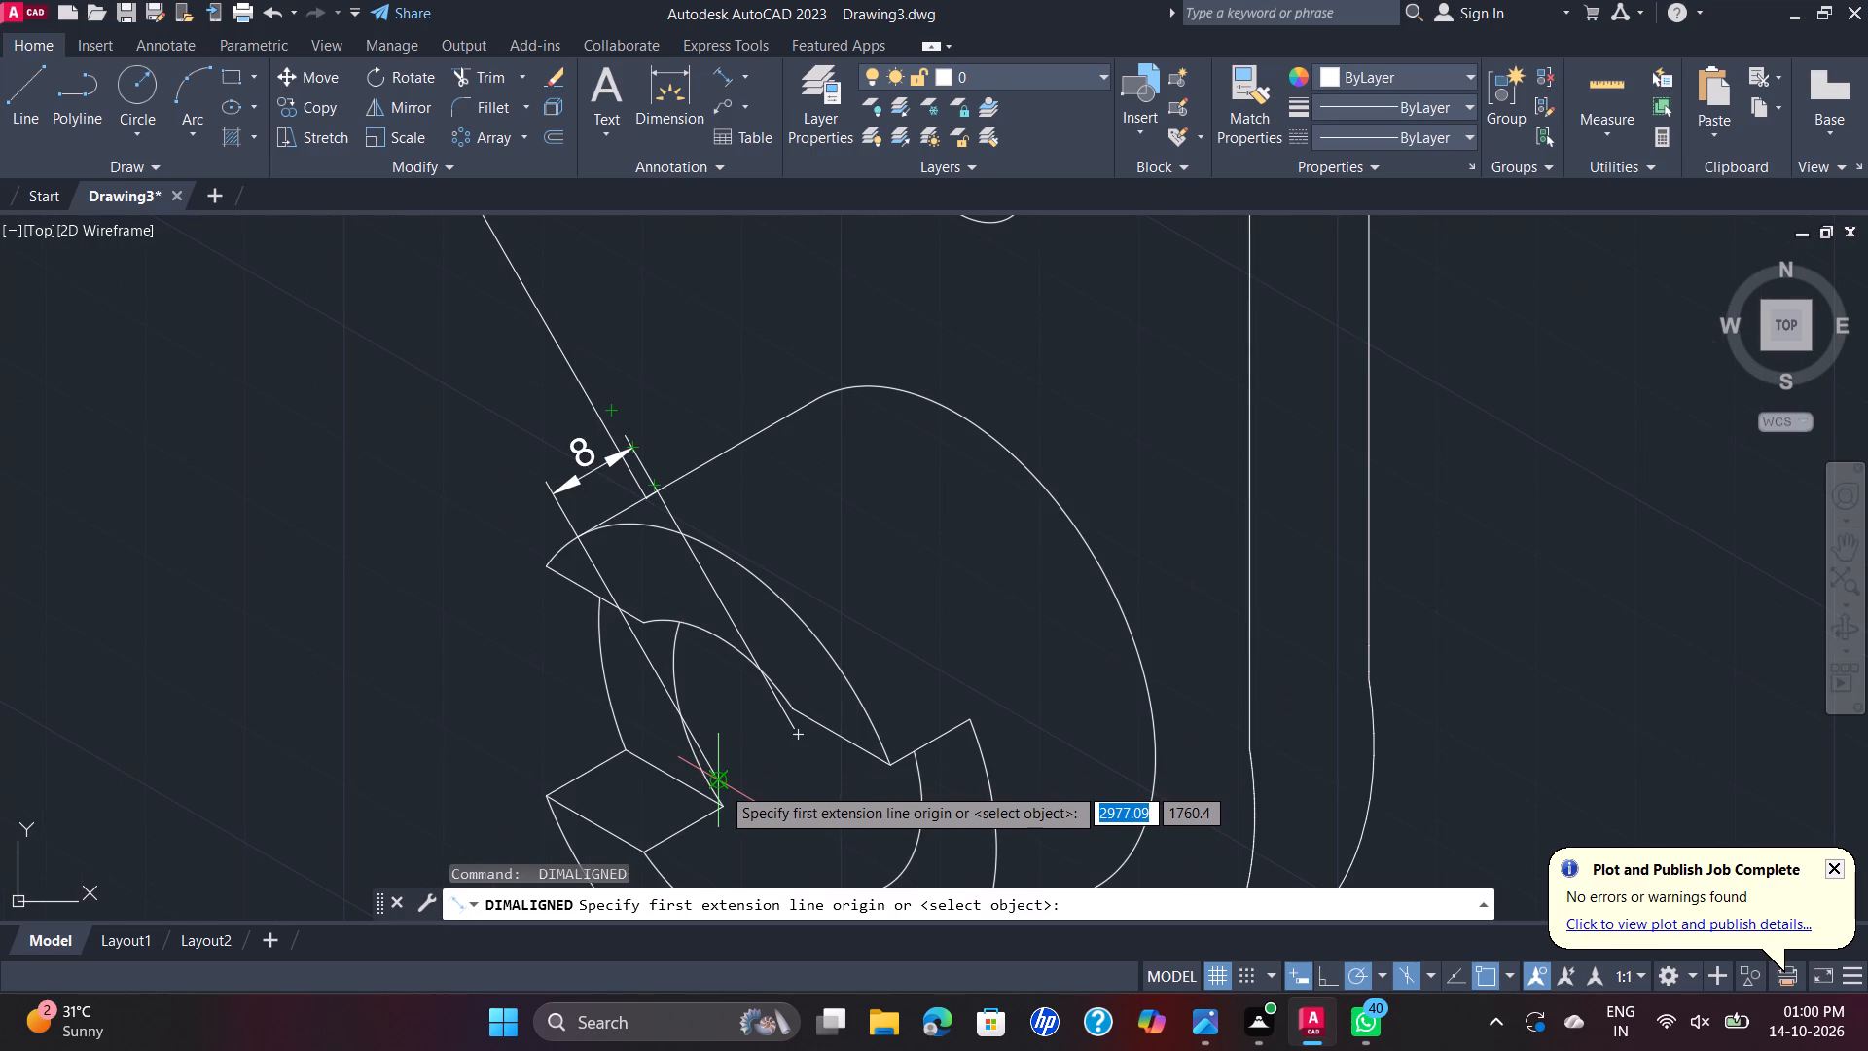
pyautogui.click(721, 785)
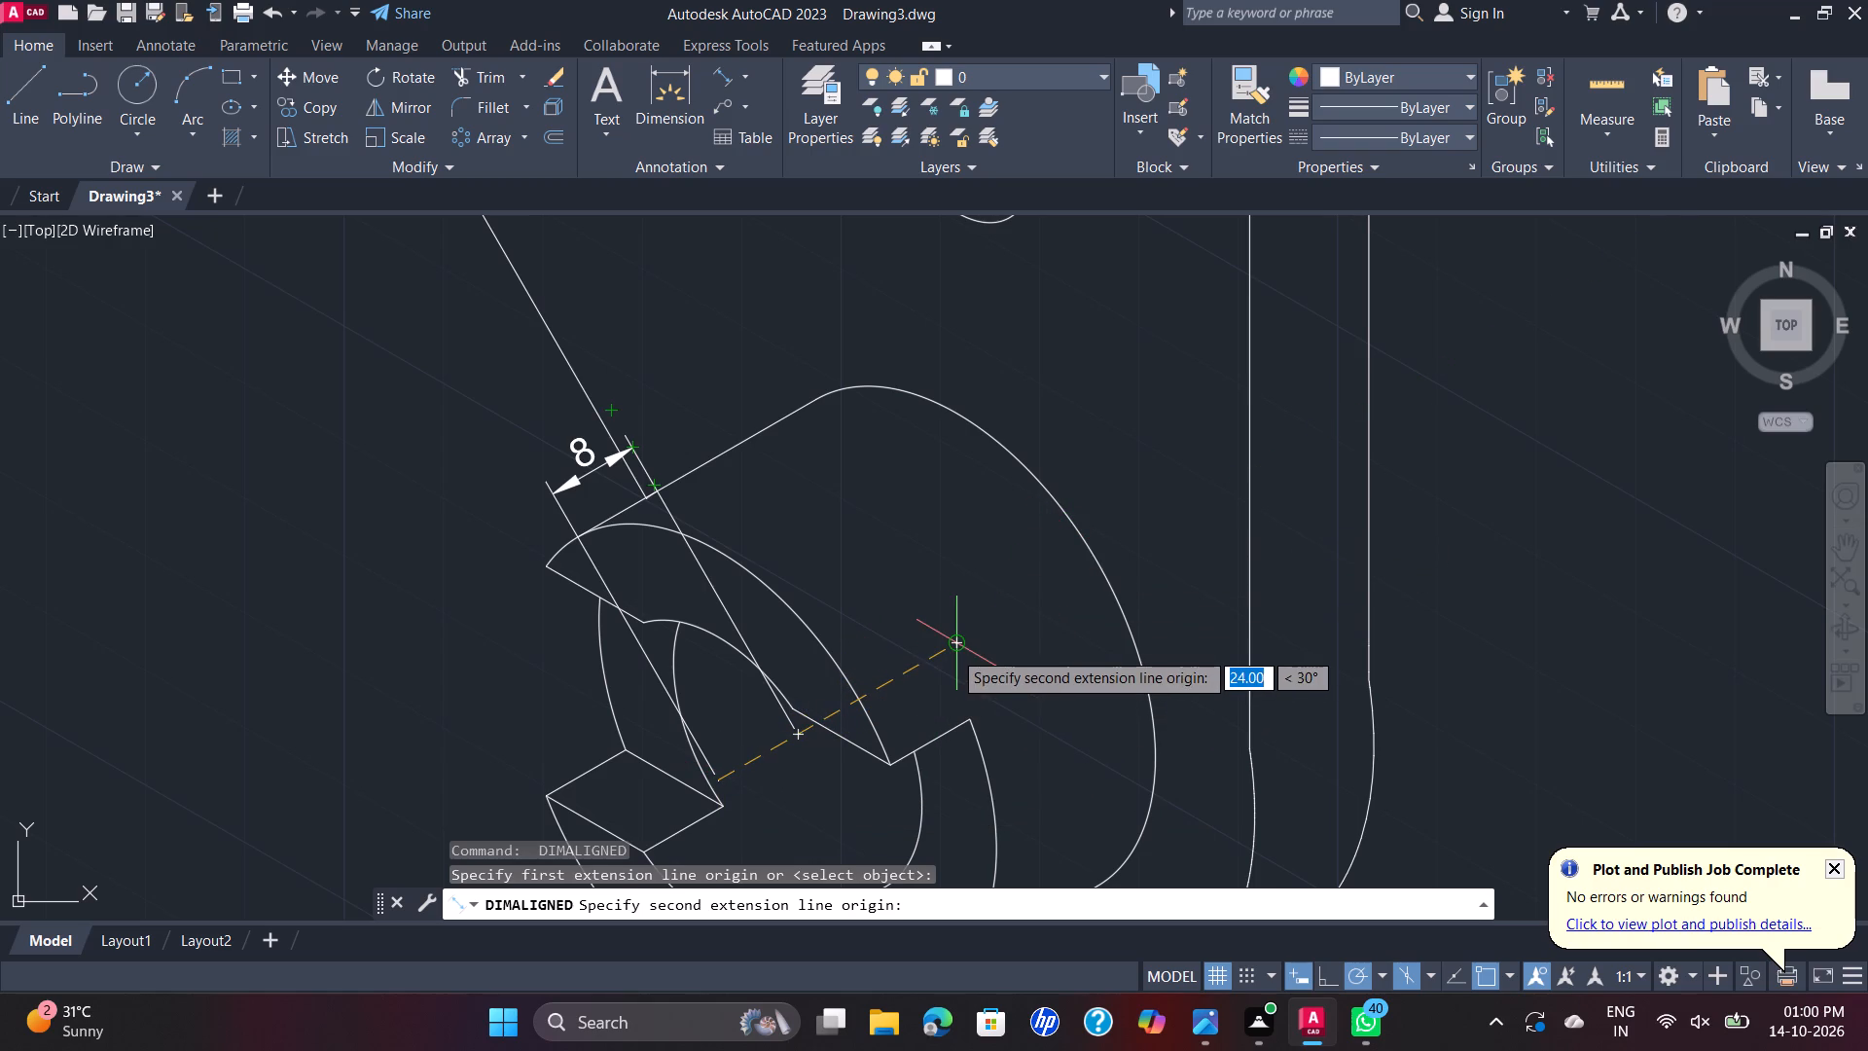
pyautogui.click(953, 650)
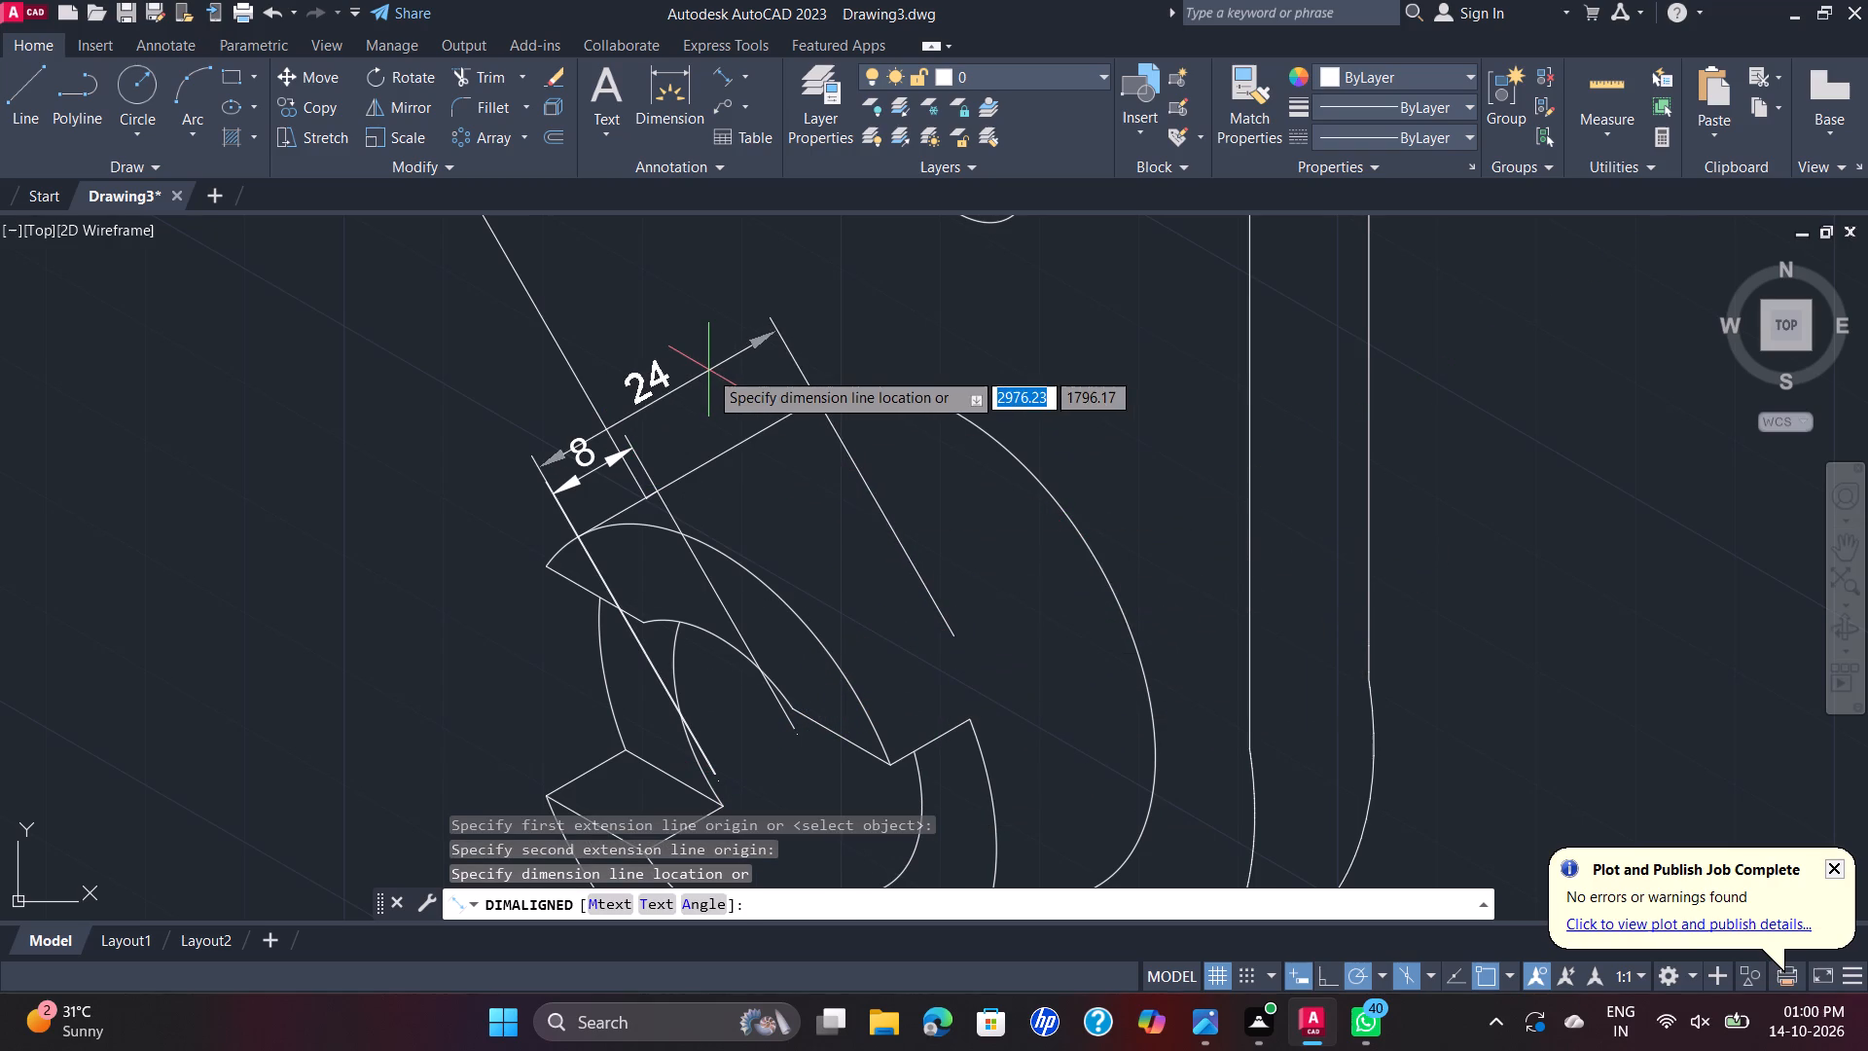
pyautogui.click(708, 370)
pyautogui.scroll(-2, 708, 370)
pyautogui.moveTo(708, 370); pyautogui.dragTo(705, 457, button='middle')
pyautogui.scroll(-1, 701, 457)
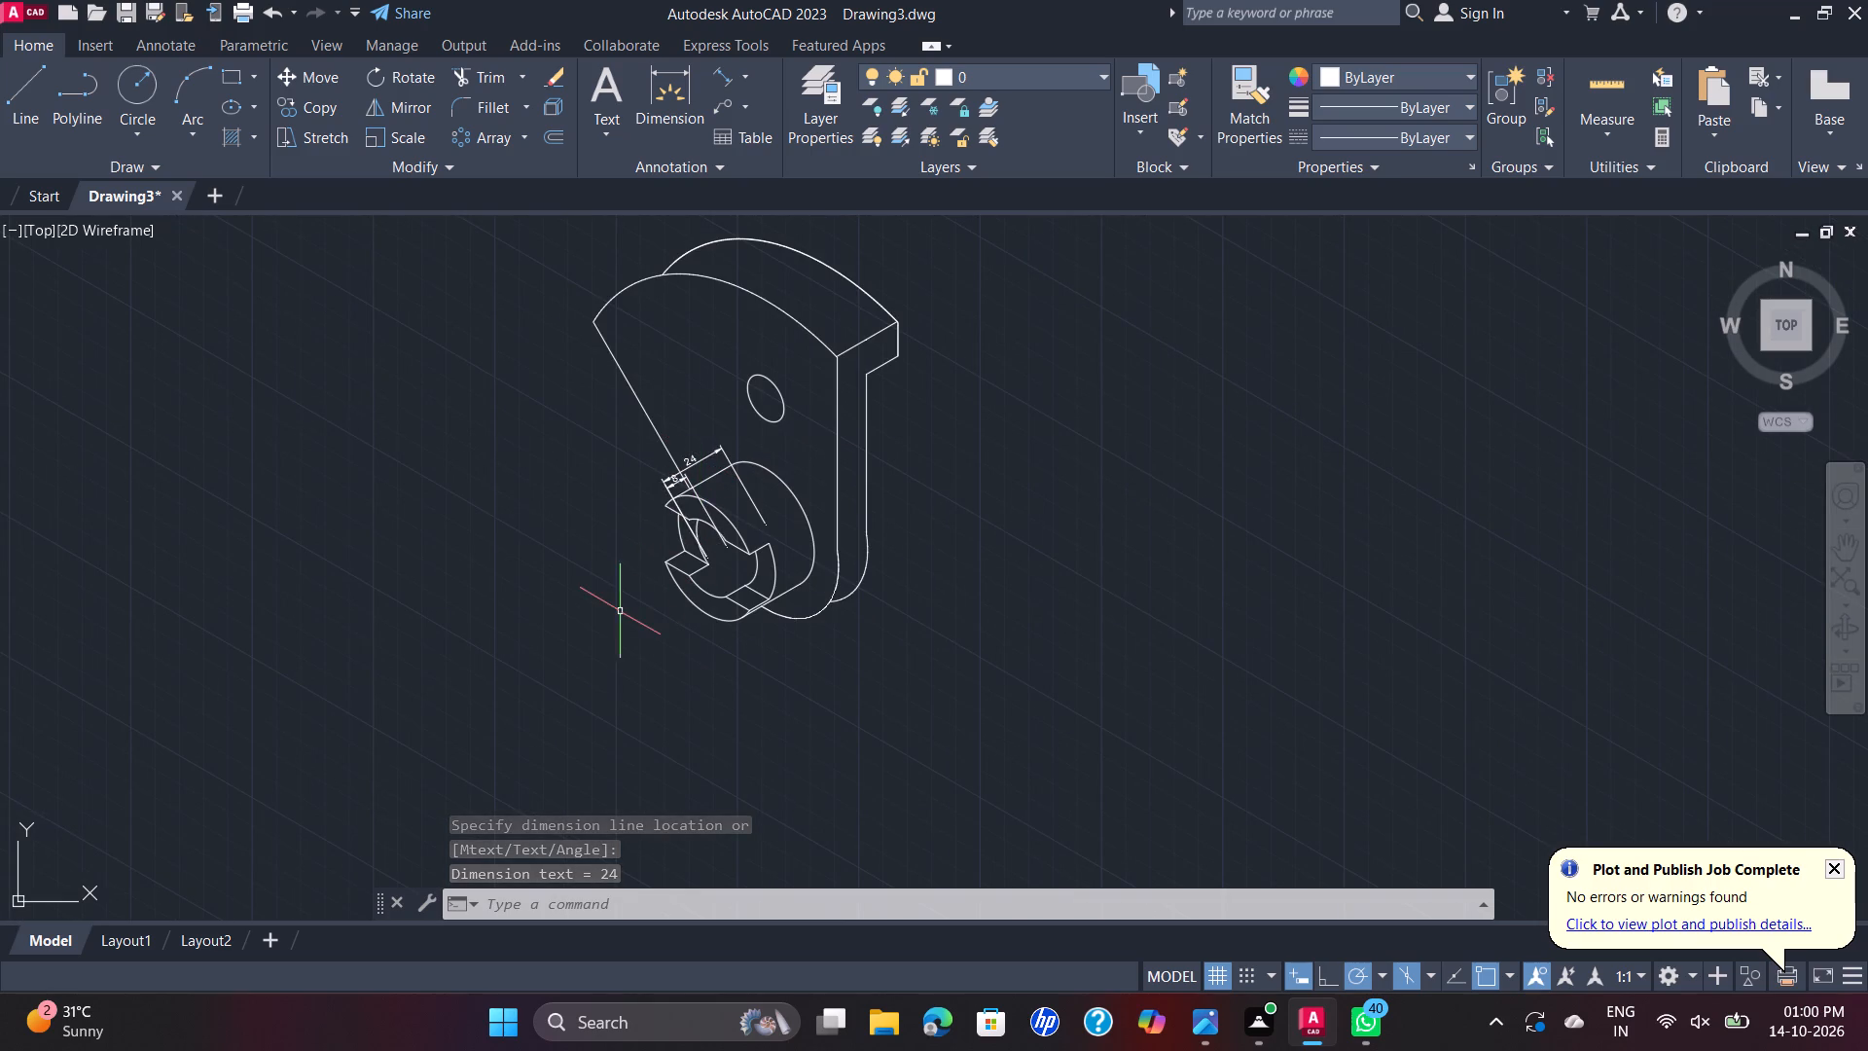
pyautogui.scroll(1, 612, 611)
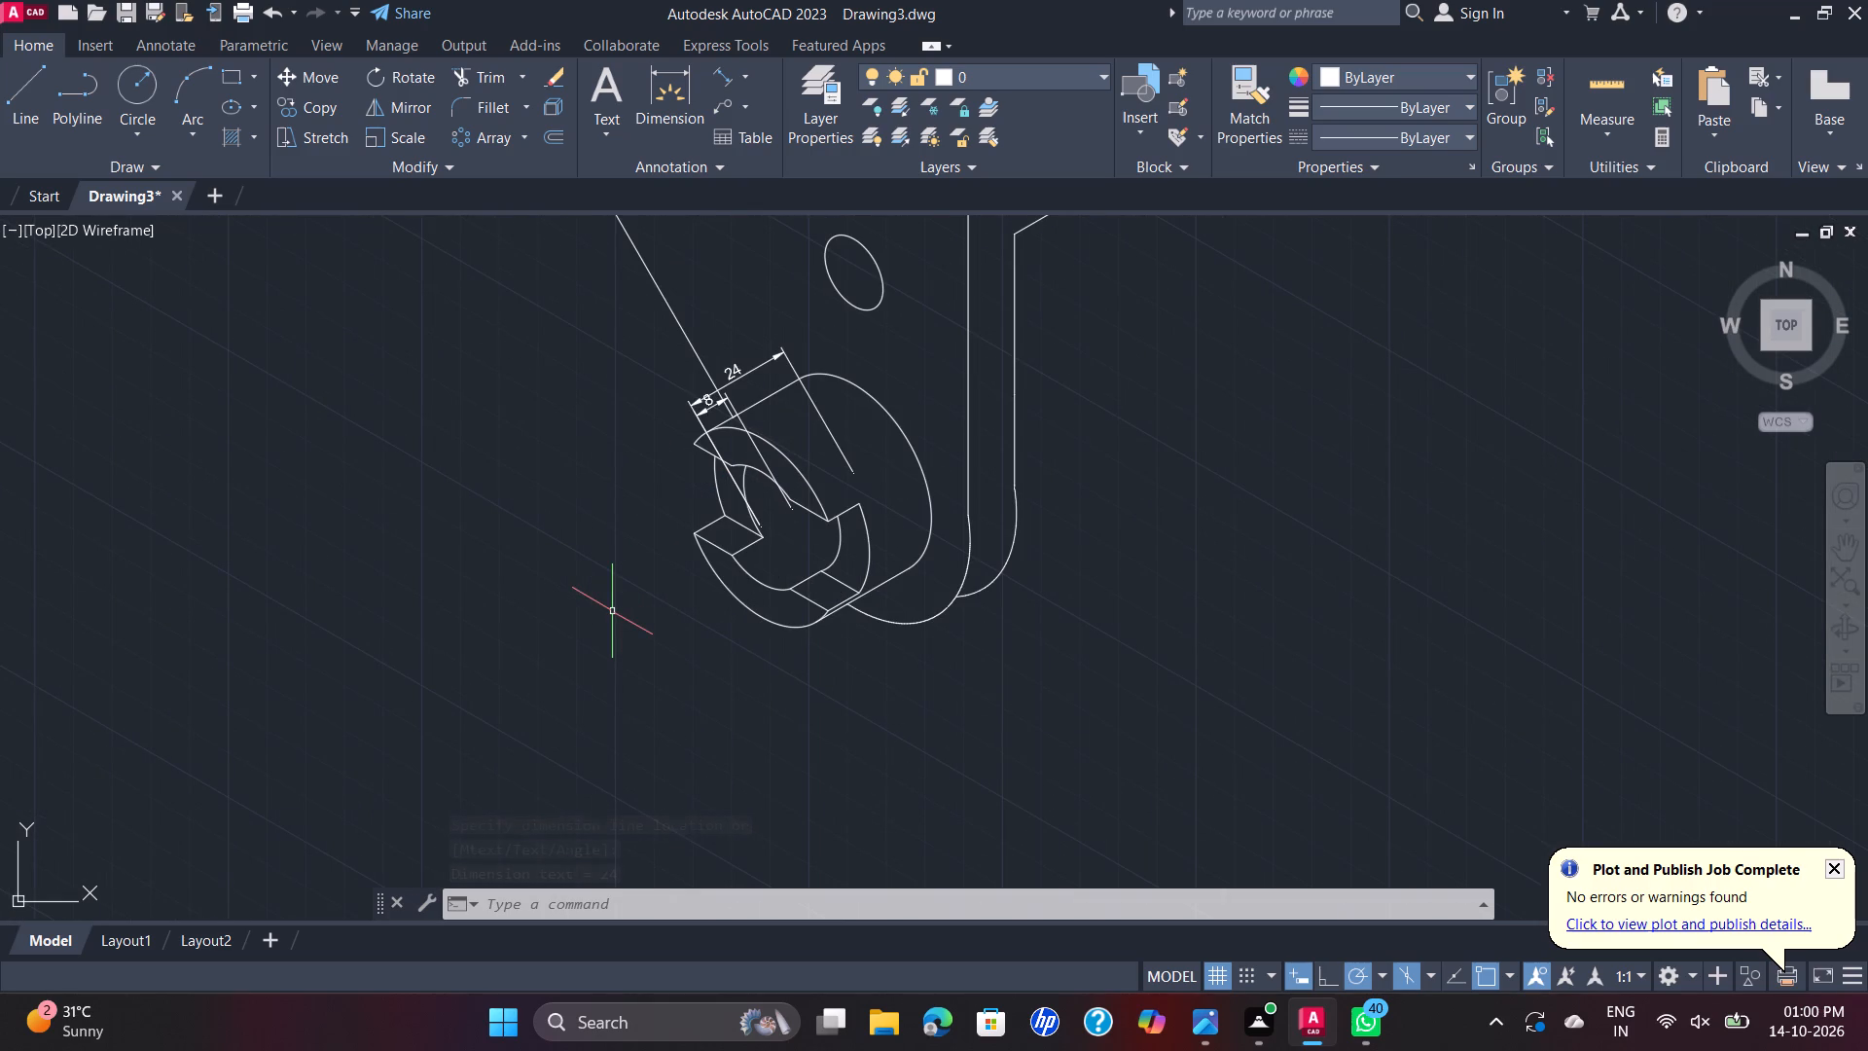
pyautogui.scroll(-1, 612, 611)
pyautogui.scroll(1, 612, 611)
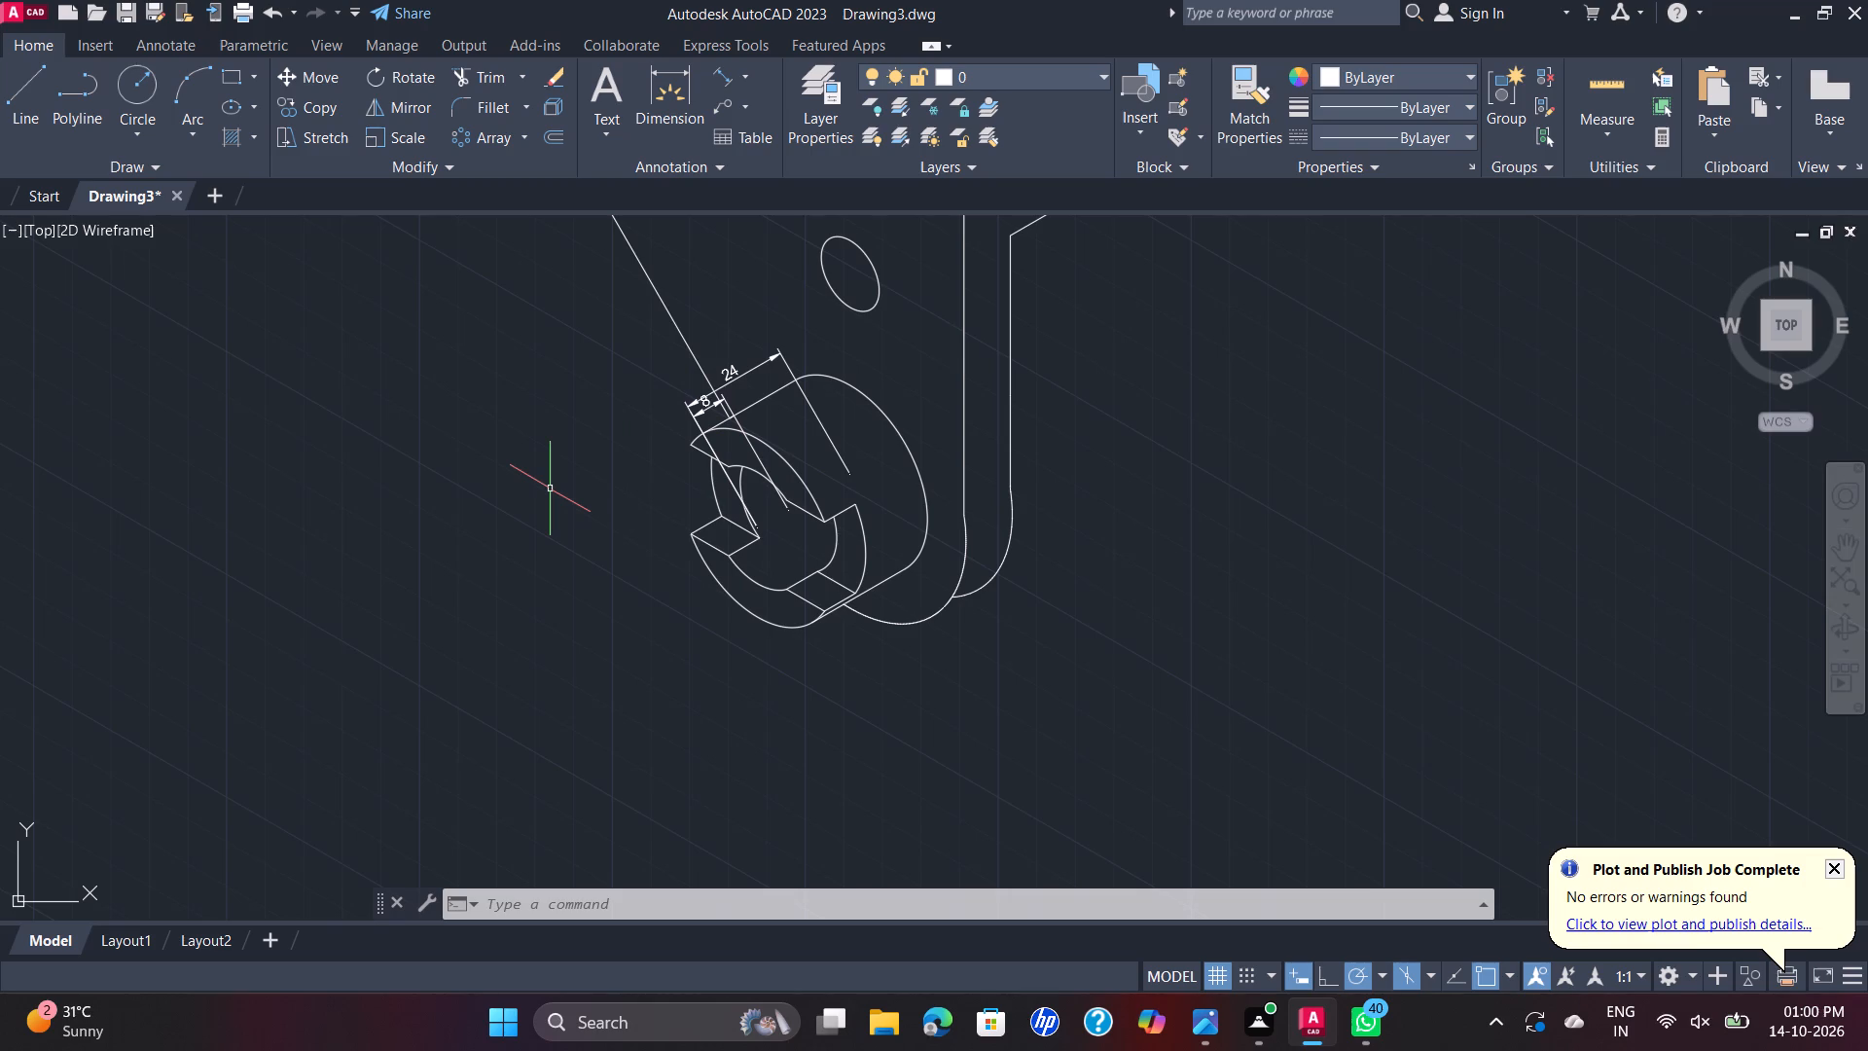
# Add a vertical aligned dimension for the slot's width between its two corners on the boss's front face, just outside the boss outline.
pyautogui.press('space')
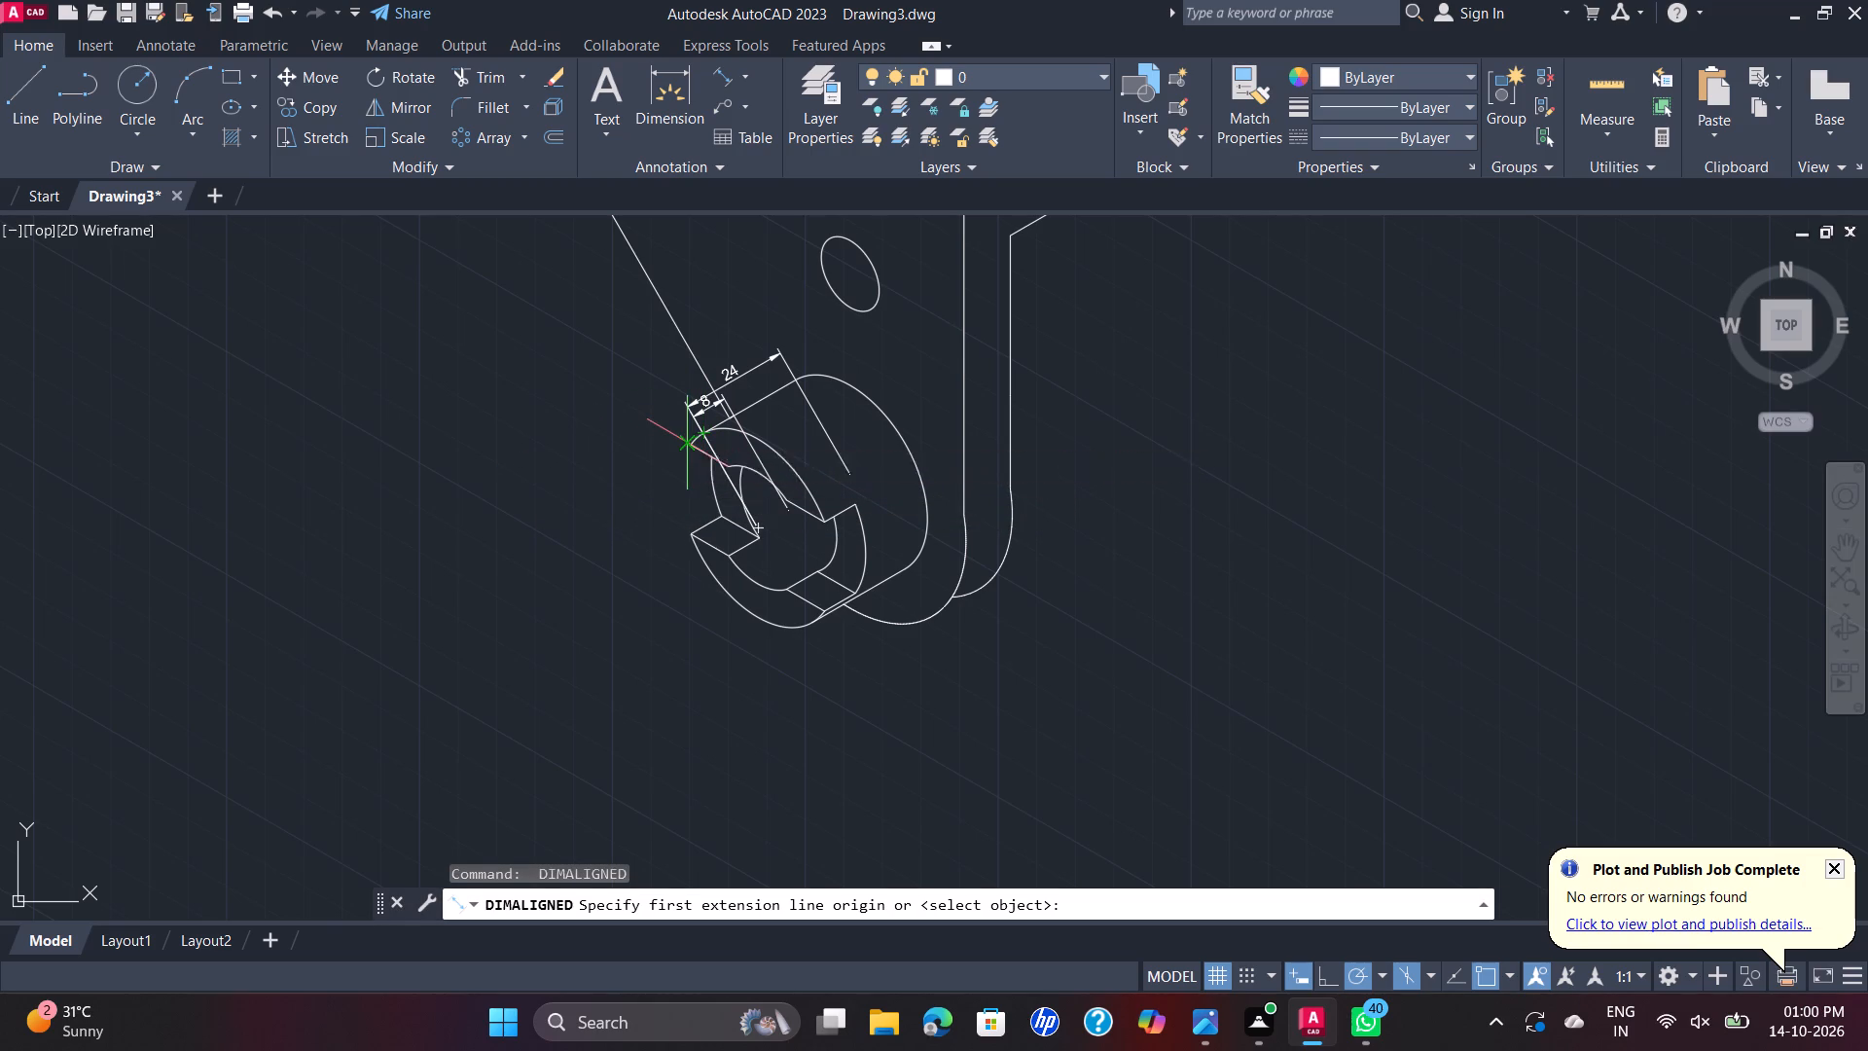
pyautogui.click(692, 454)
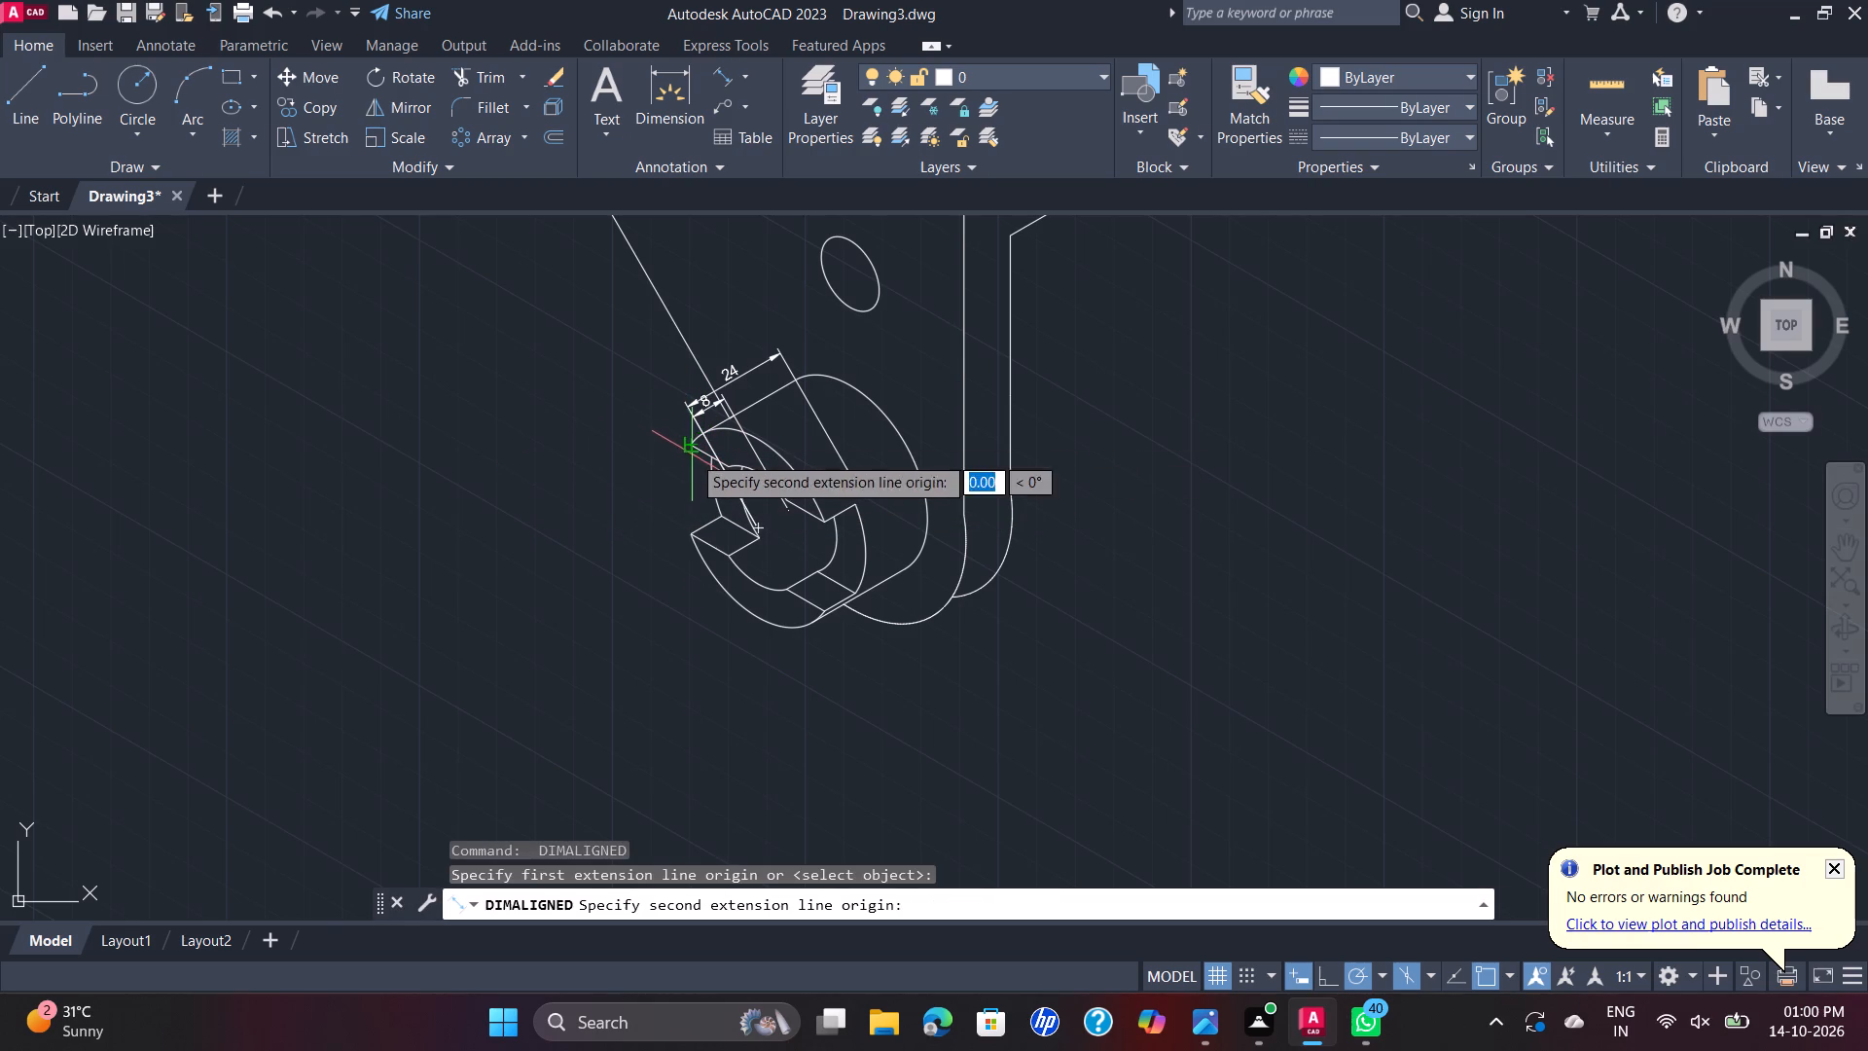
pyautogui.click(697, 533)
pyautogui.click(664, 497)
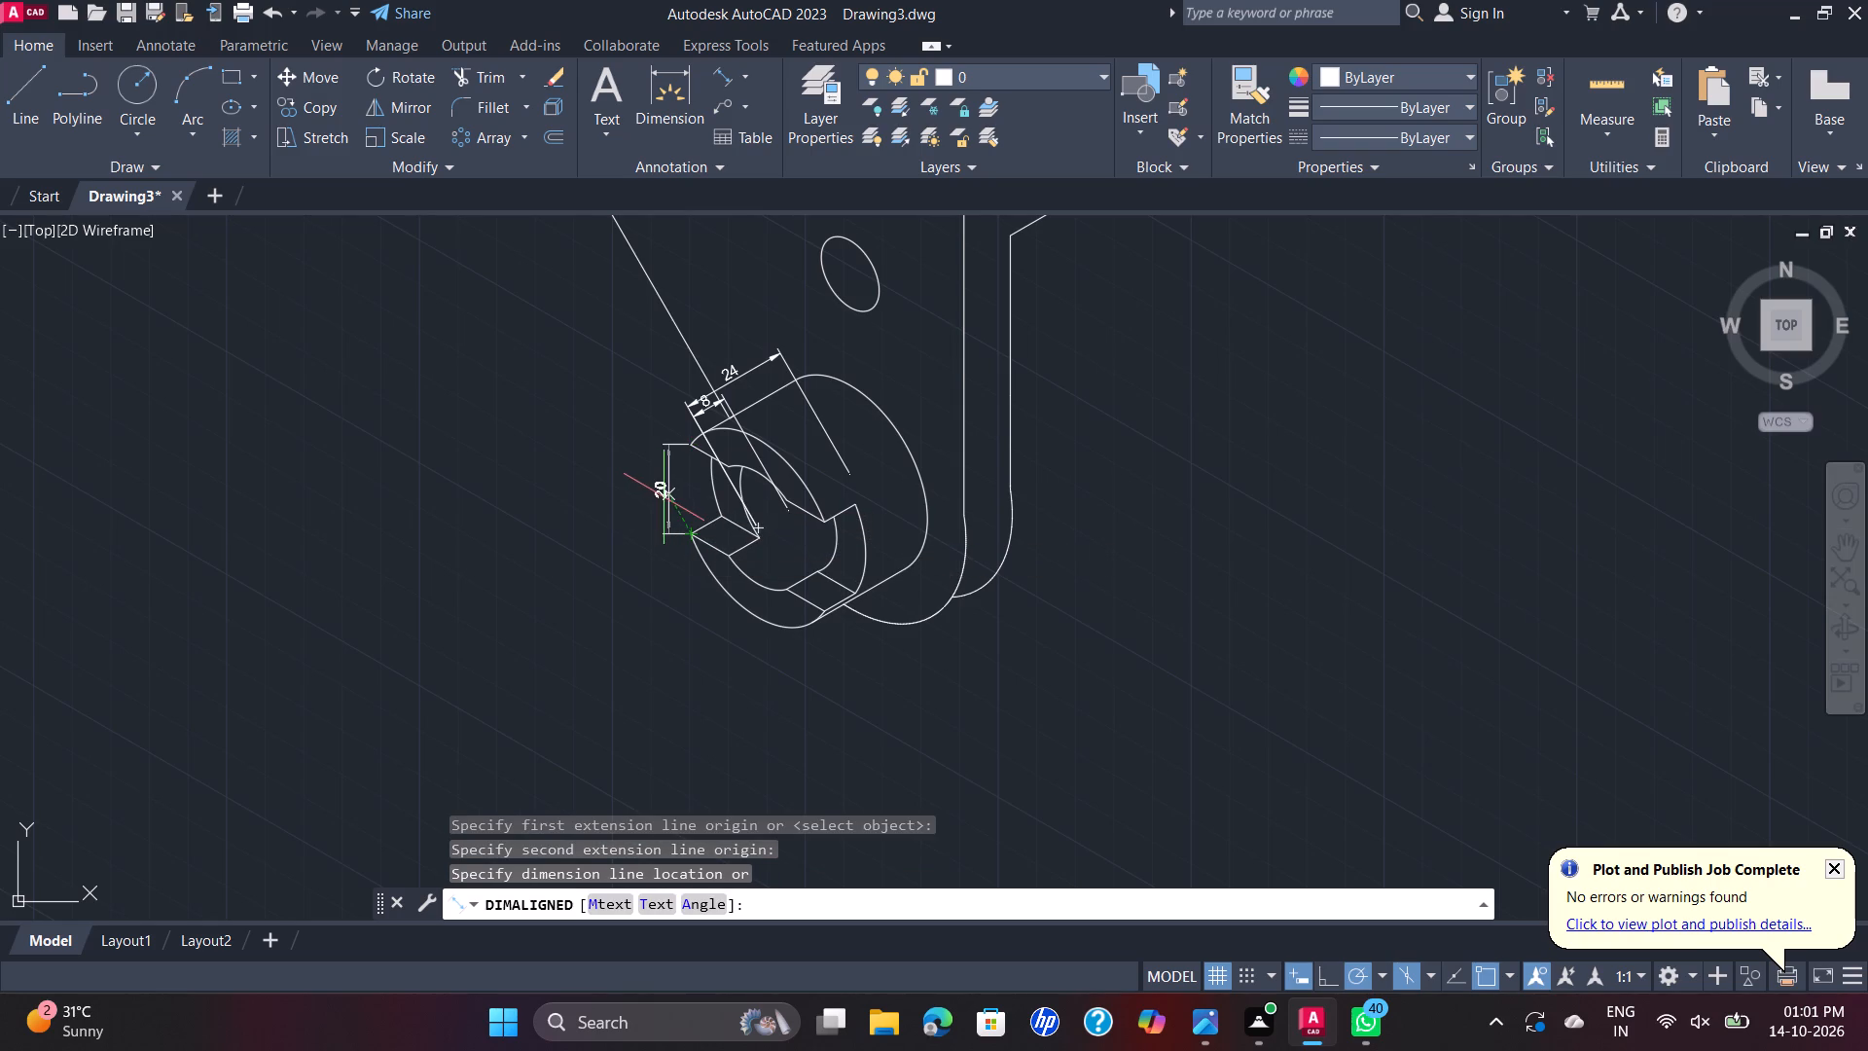
# Add an aligned dimension for the short slanted edge under the plate's thicker upper part, placed just below that edge.
pyautogui.moveTo(954, 383); pyautogui.dragTo(868, 532, button='middle')
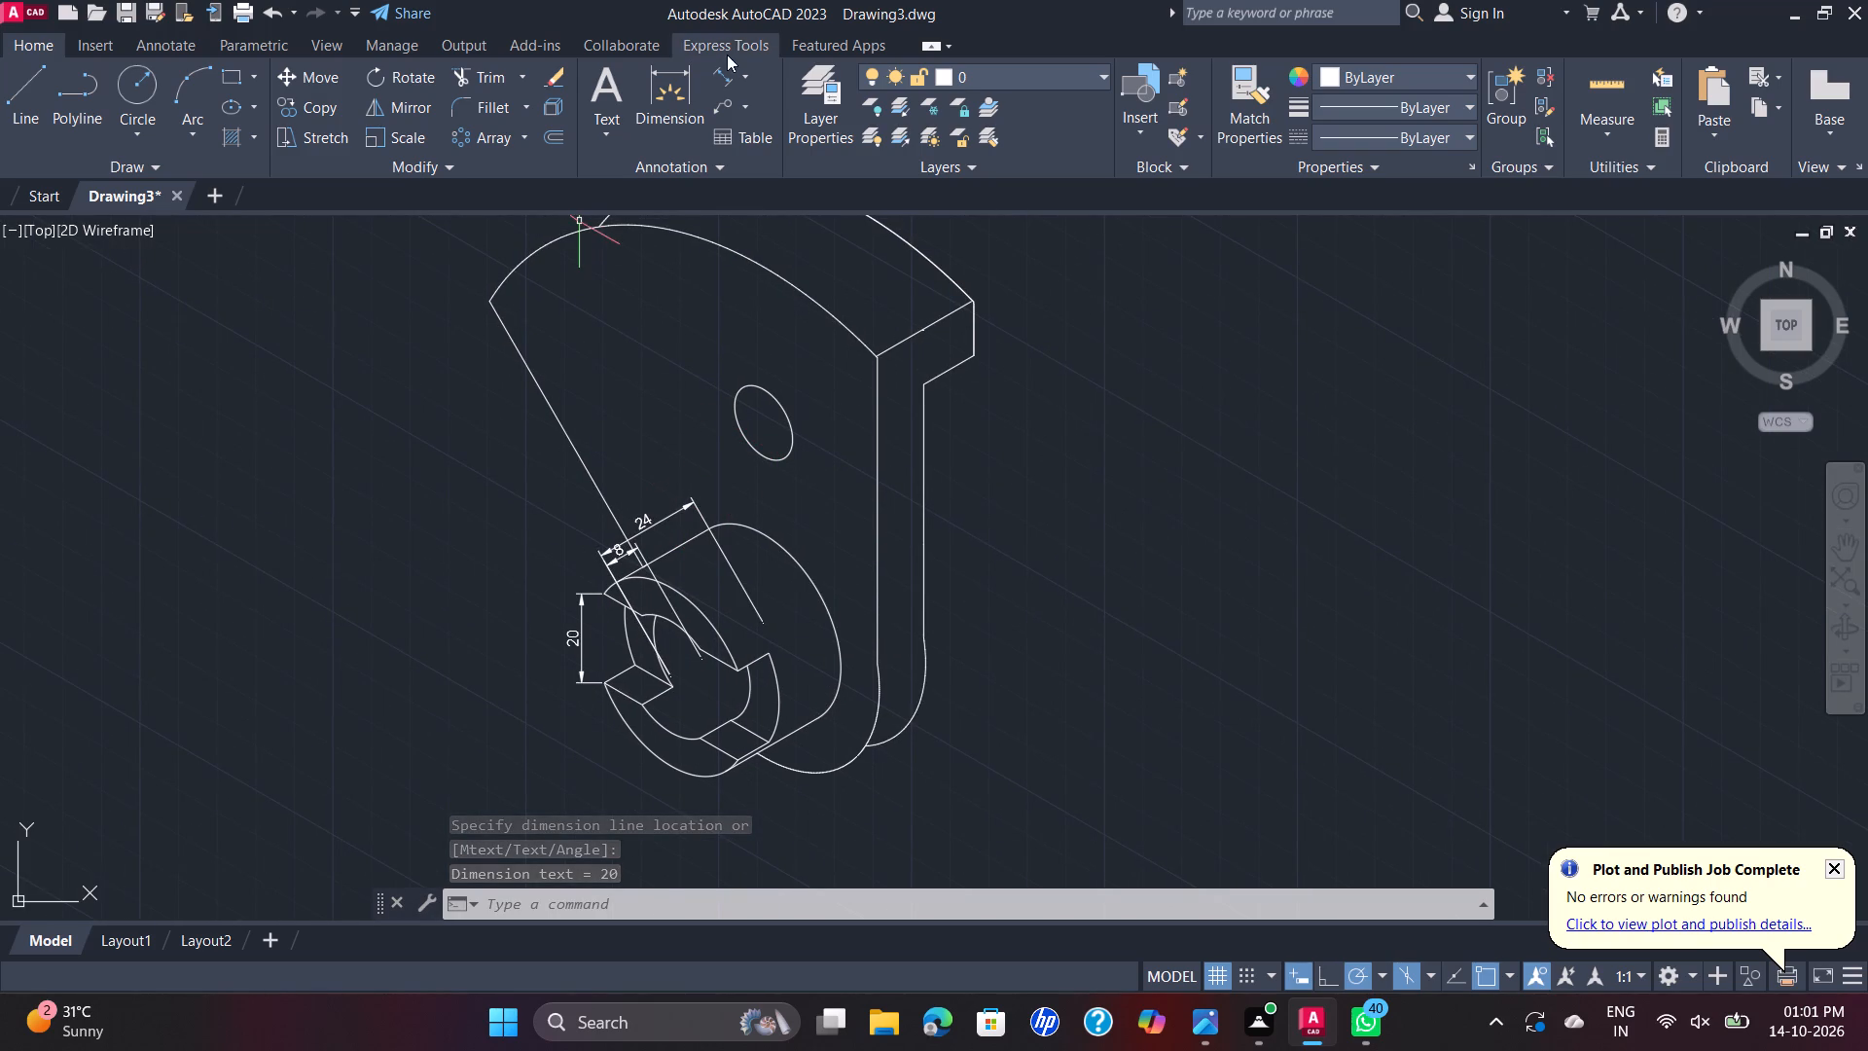
pyautogui.click(739, 73)
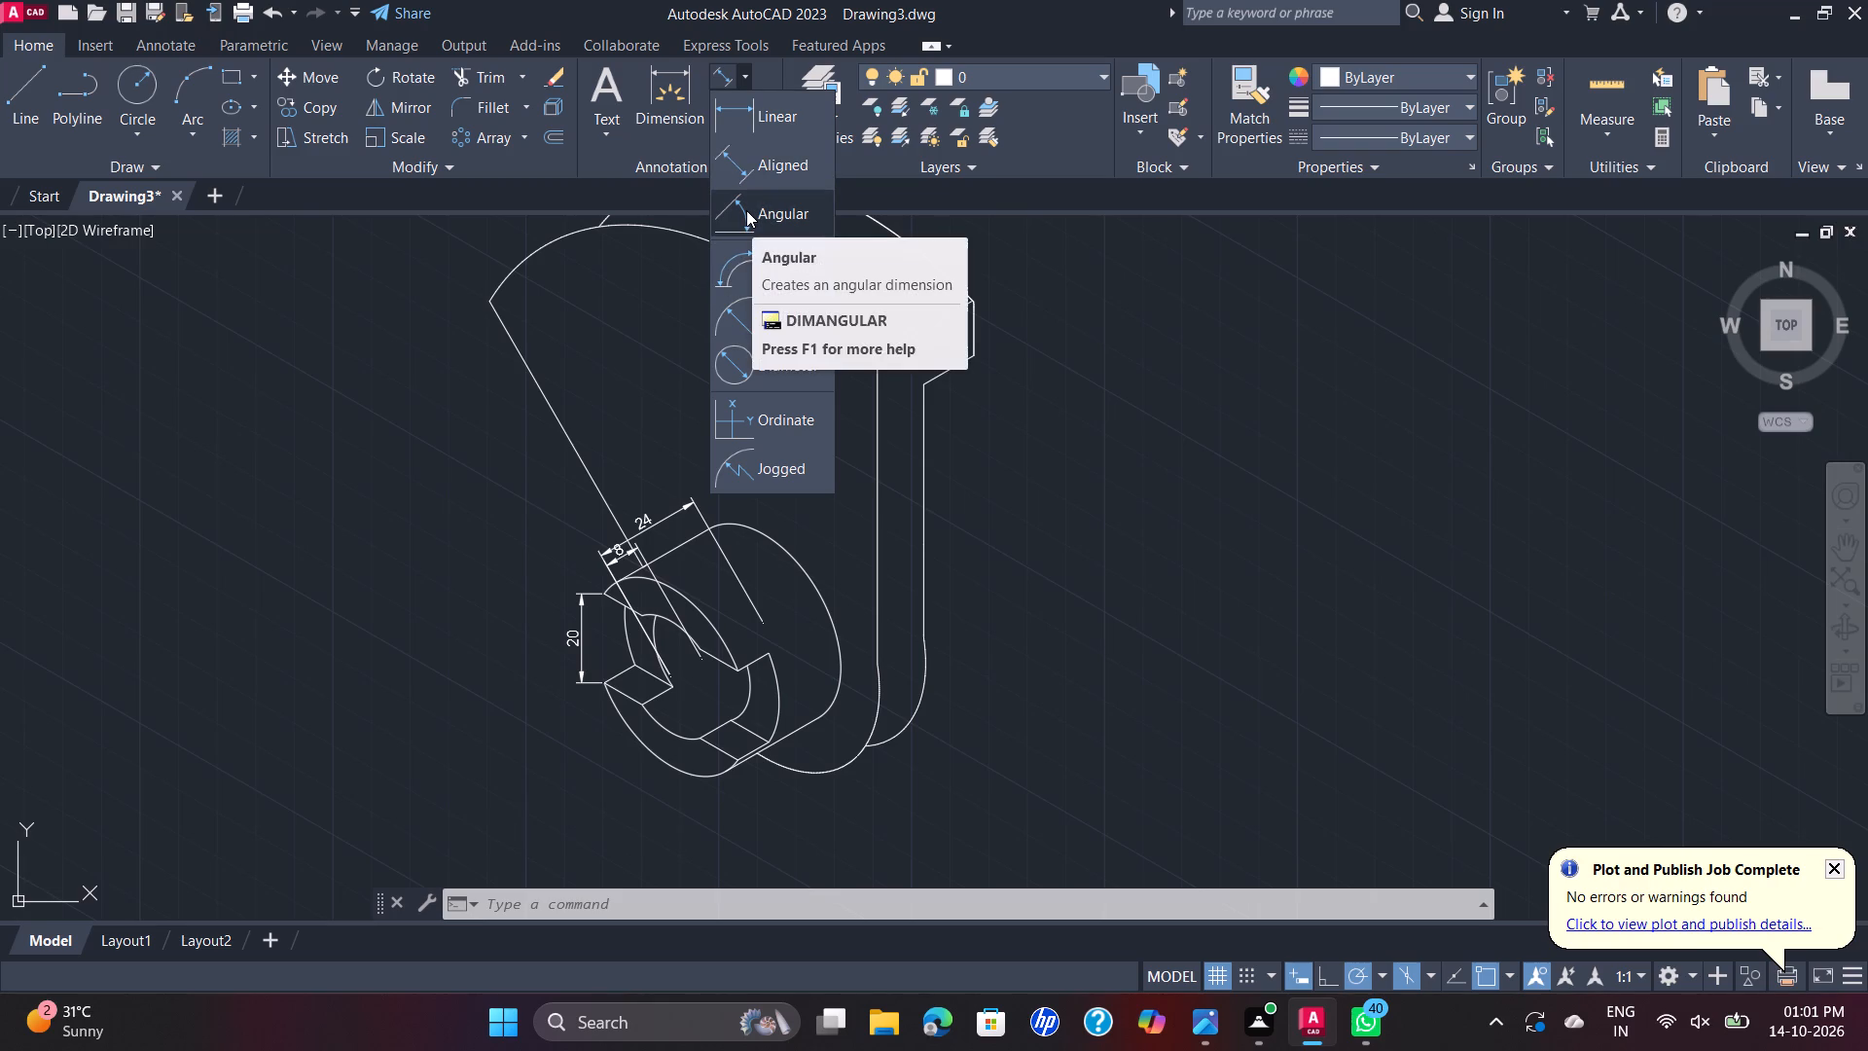
pyautogui.click(943, 407)
pyautogui.press('space')
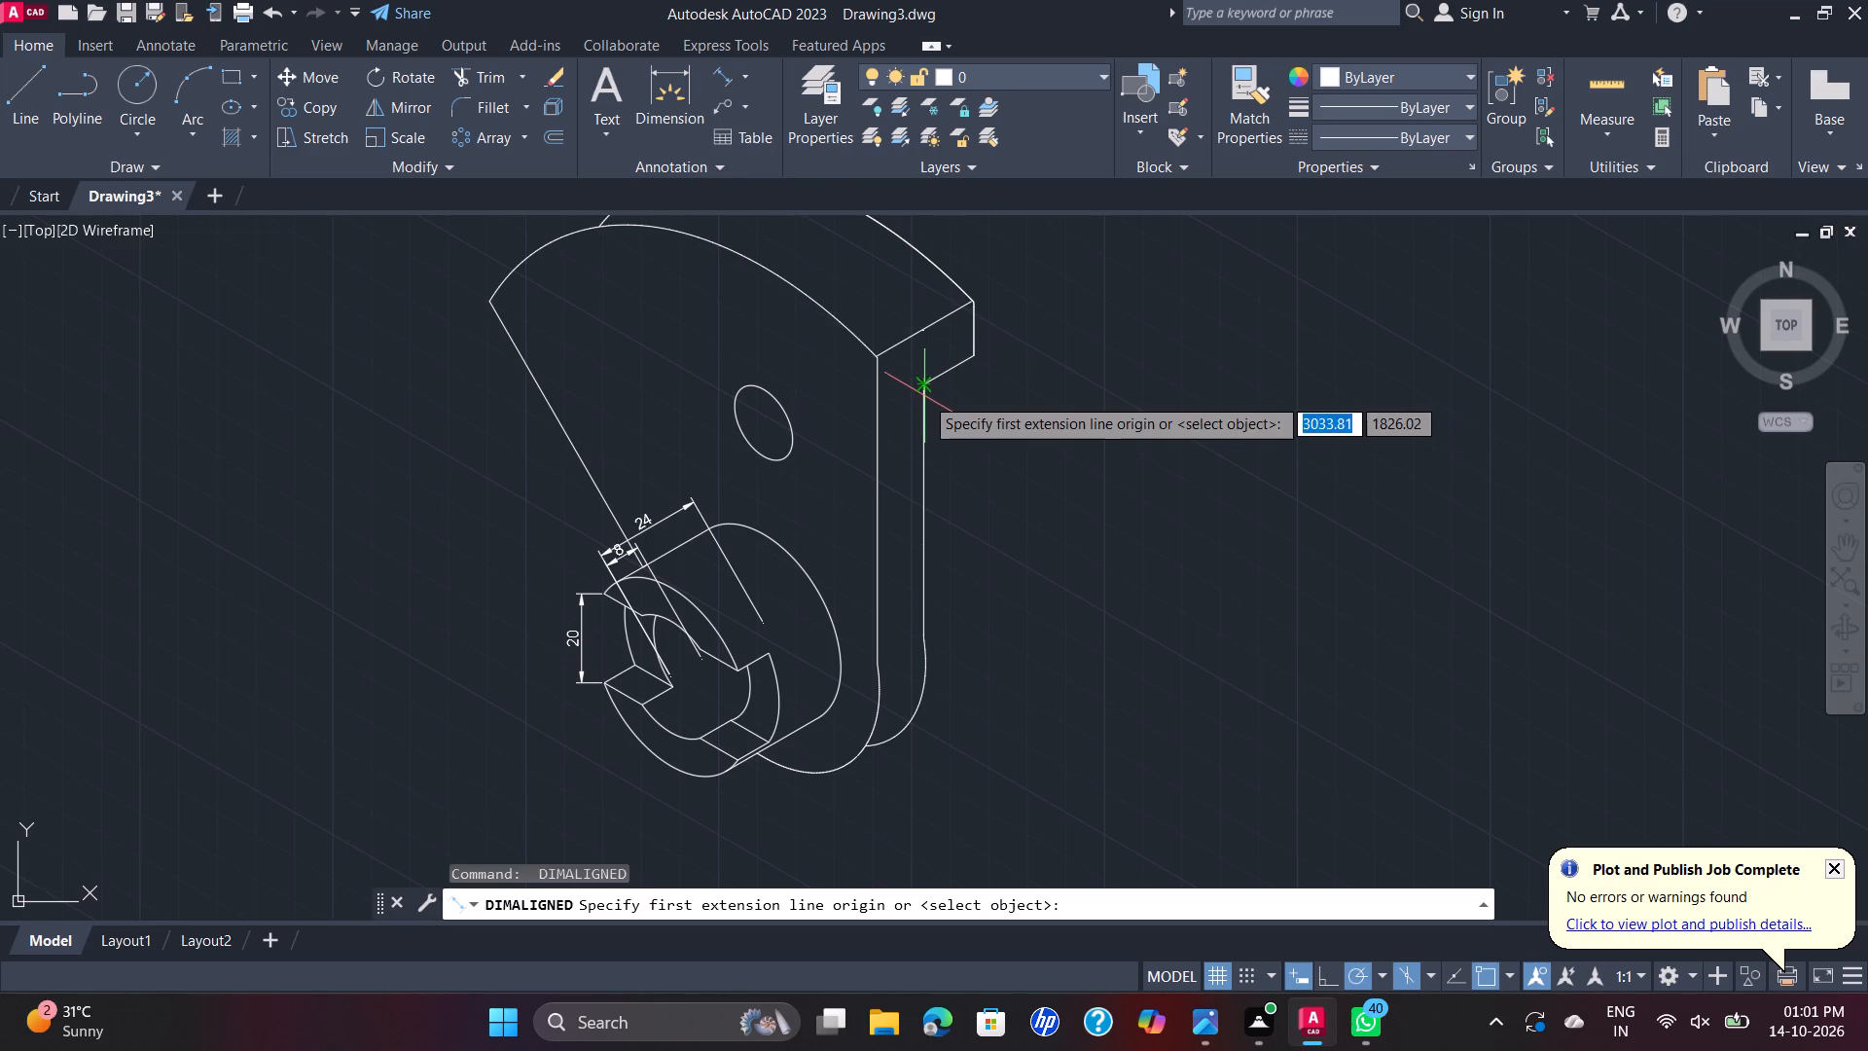
pyautogui.click(928, 381)
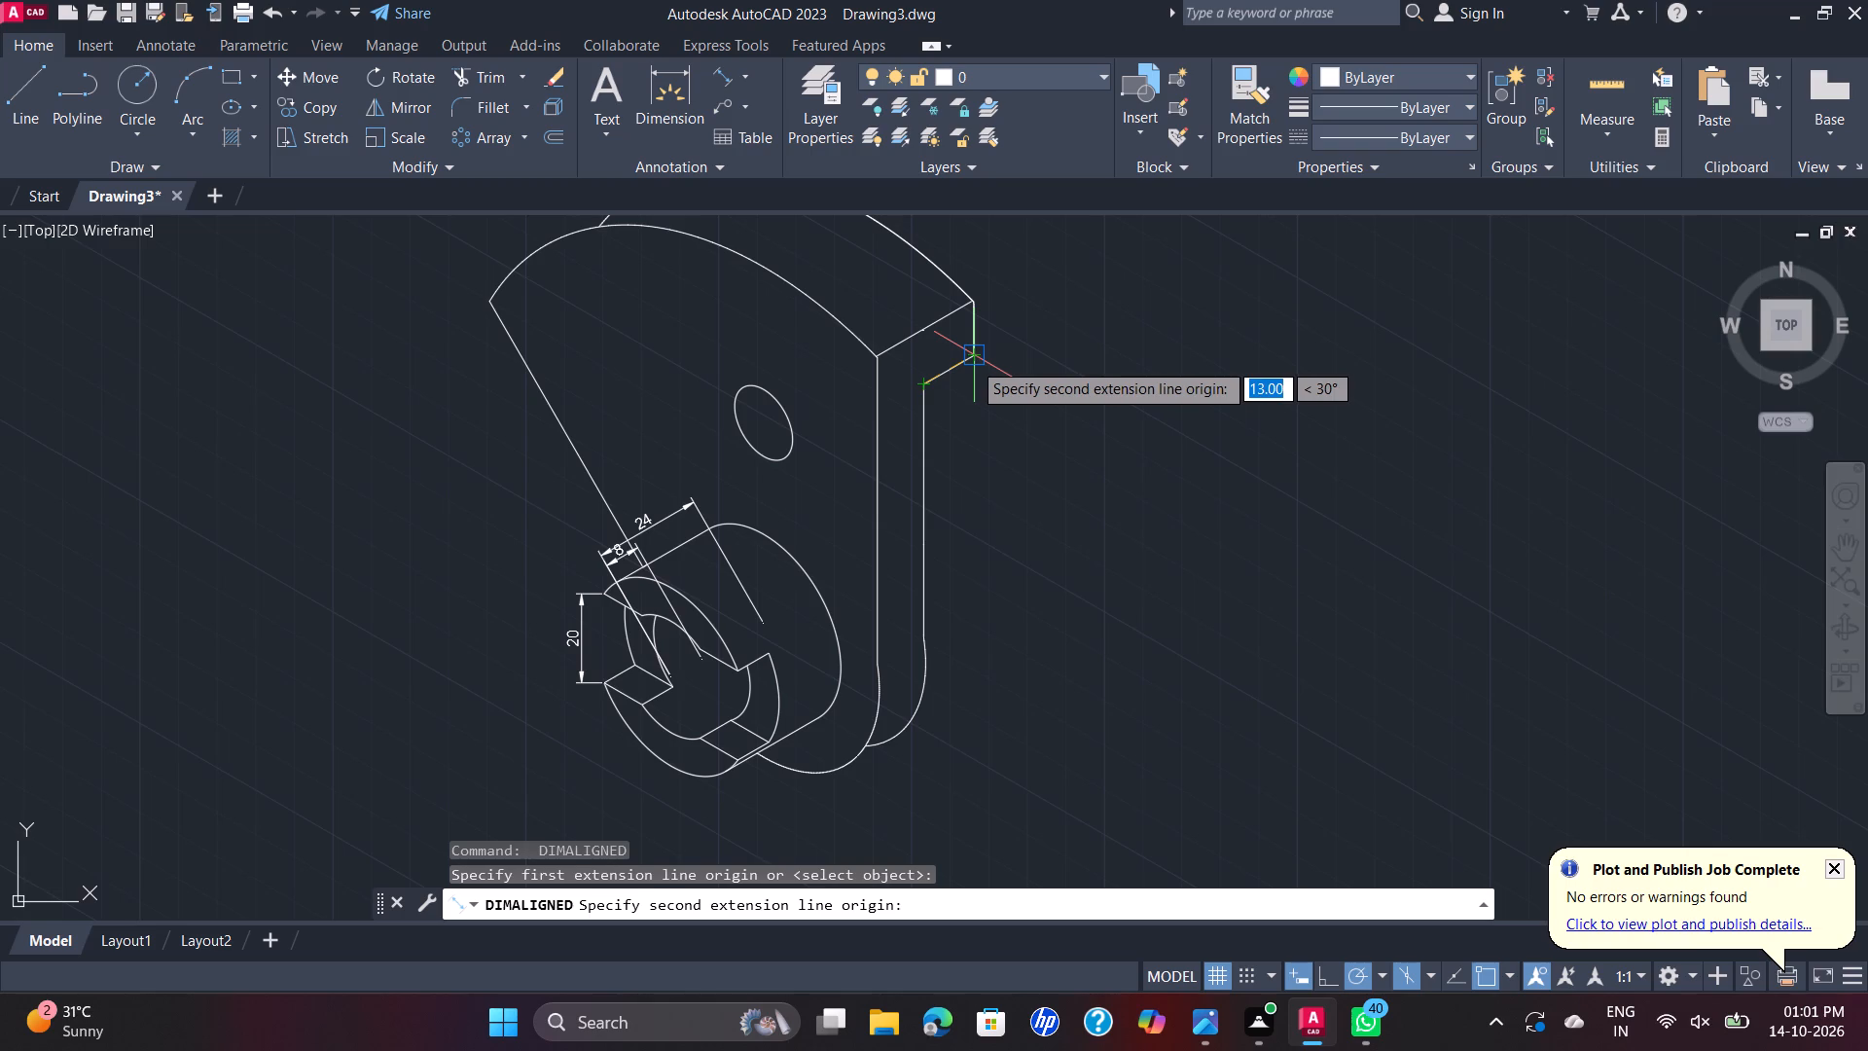
pyautogui.click(973, 361)
pyautogui.click(975, 383)
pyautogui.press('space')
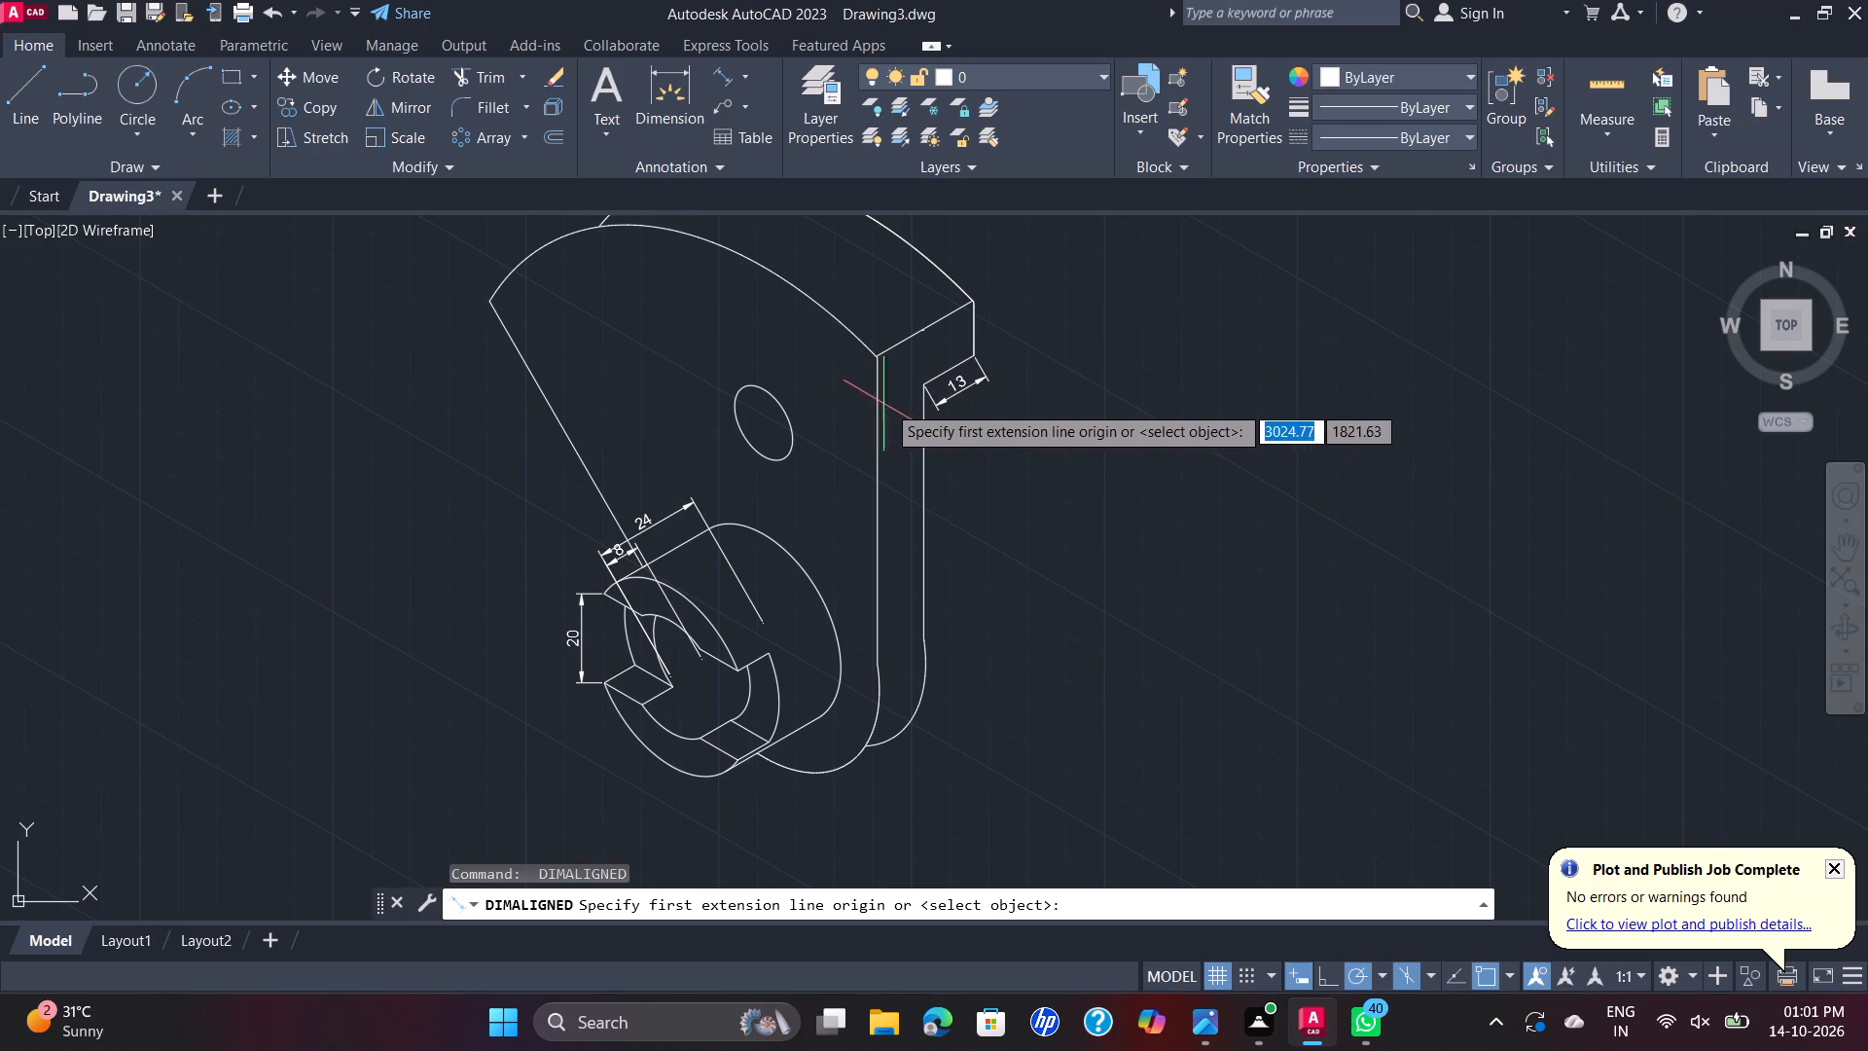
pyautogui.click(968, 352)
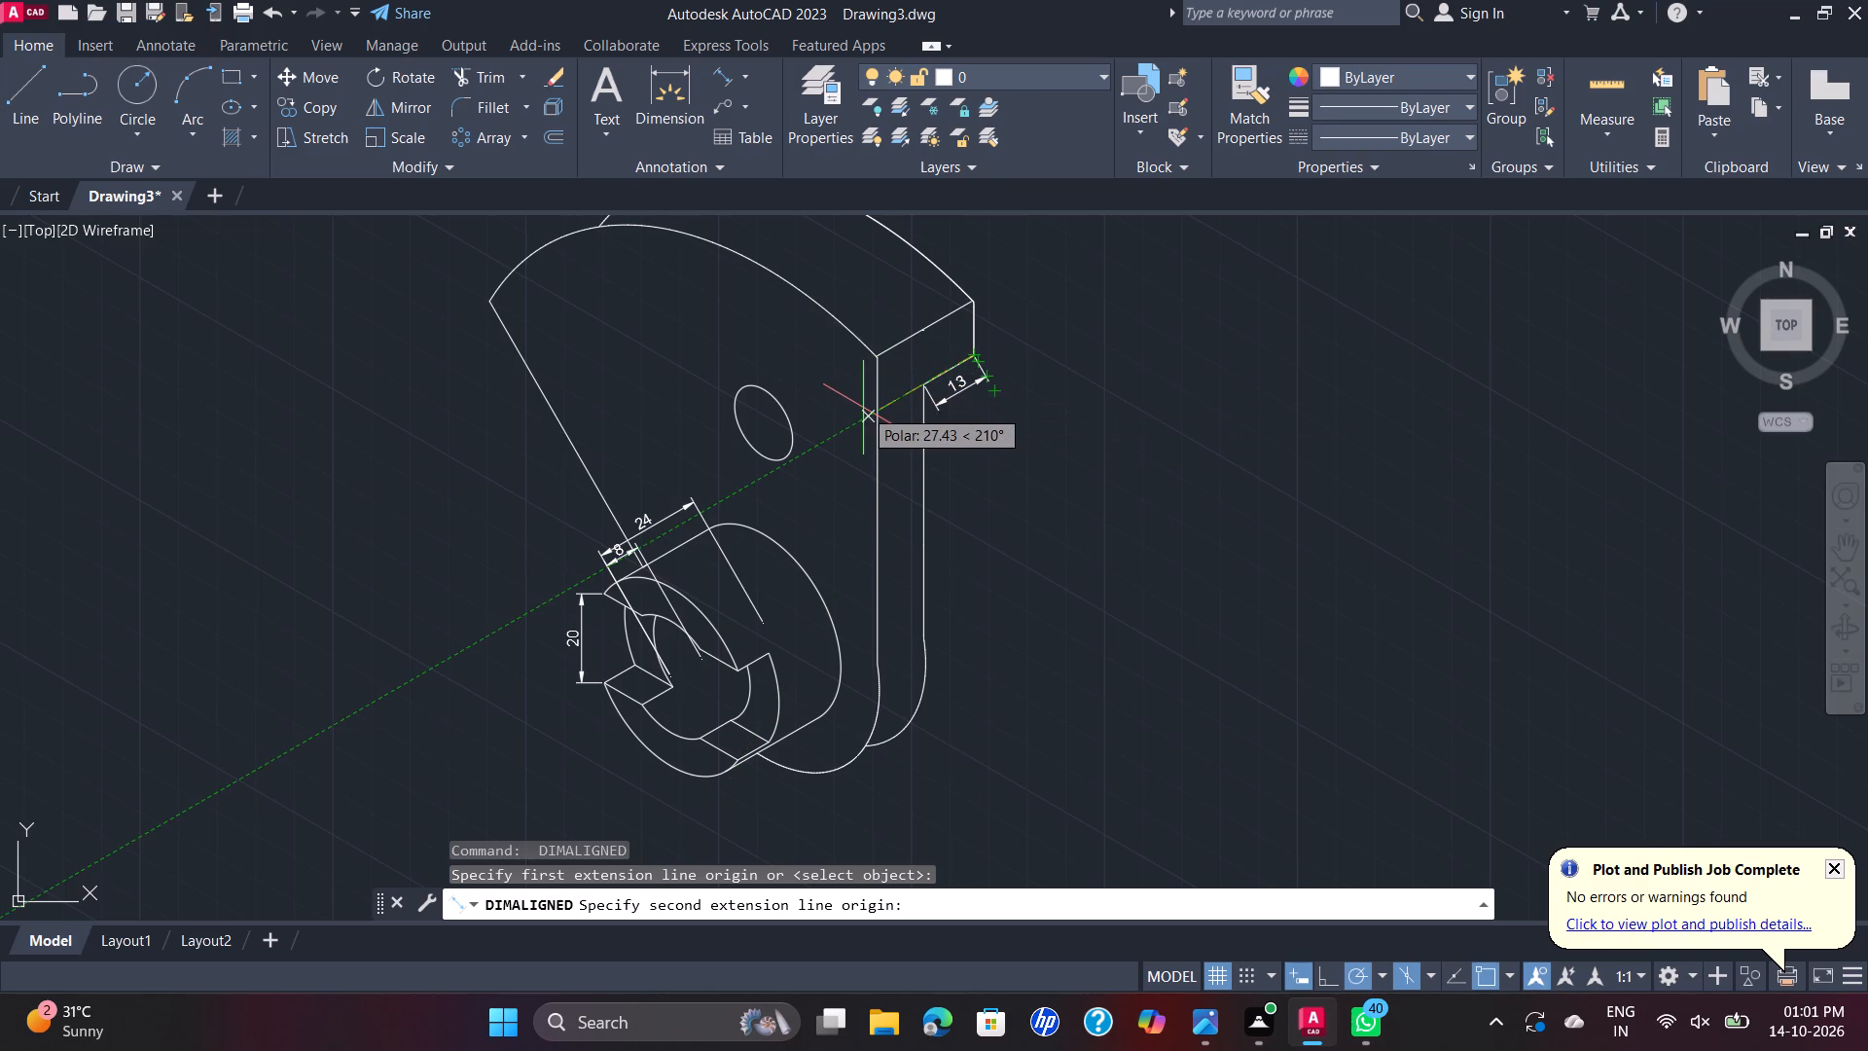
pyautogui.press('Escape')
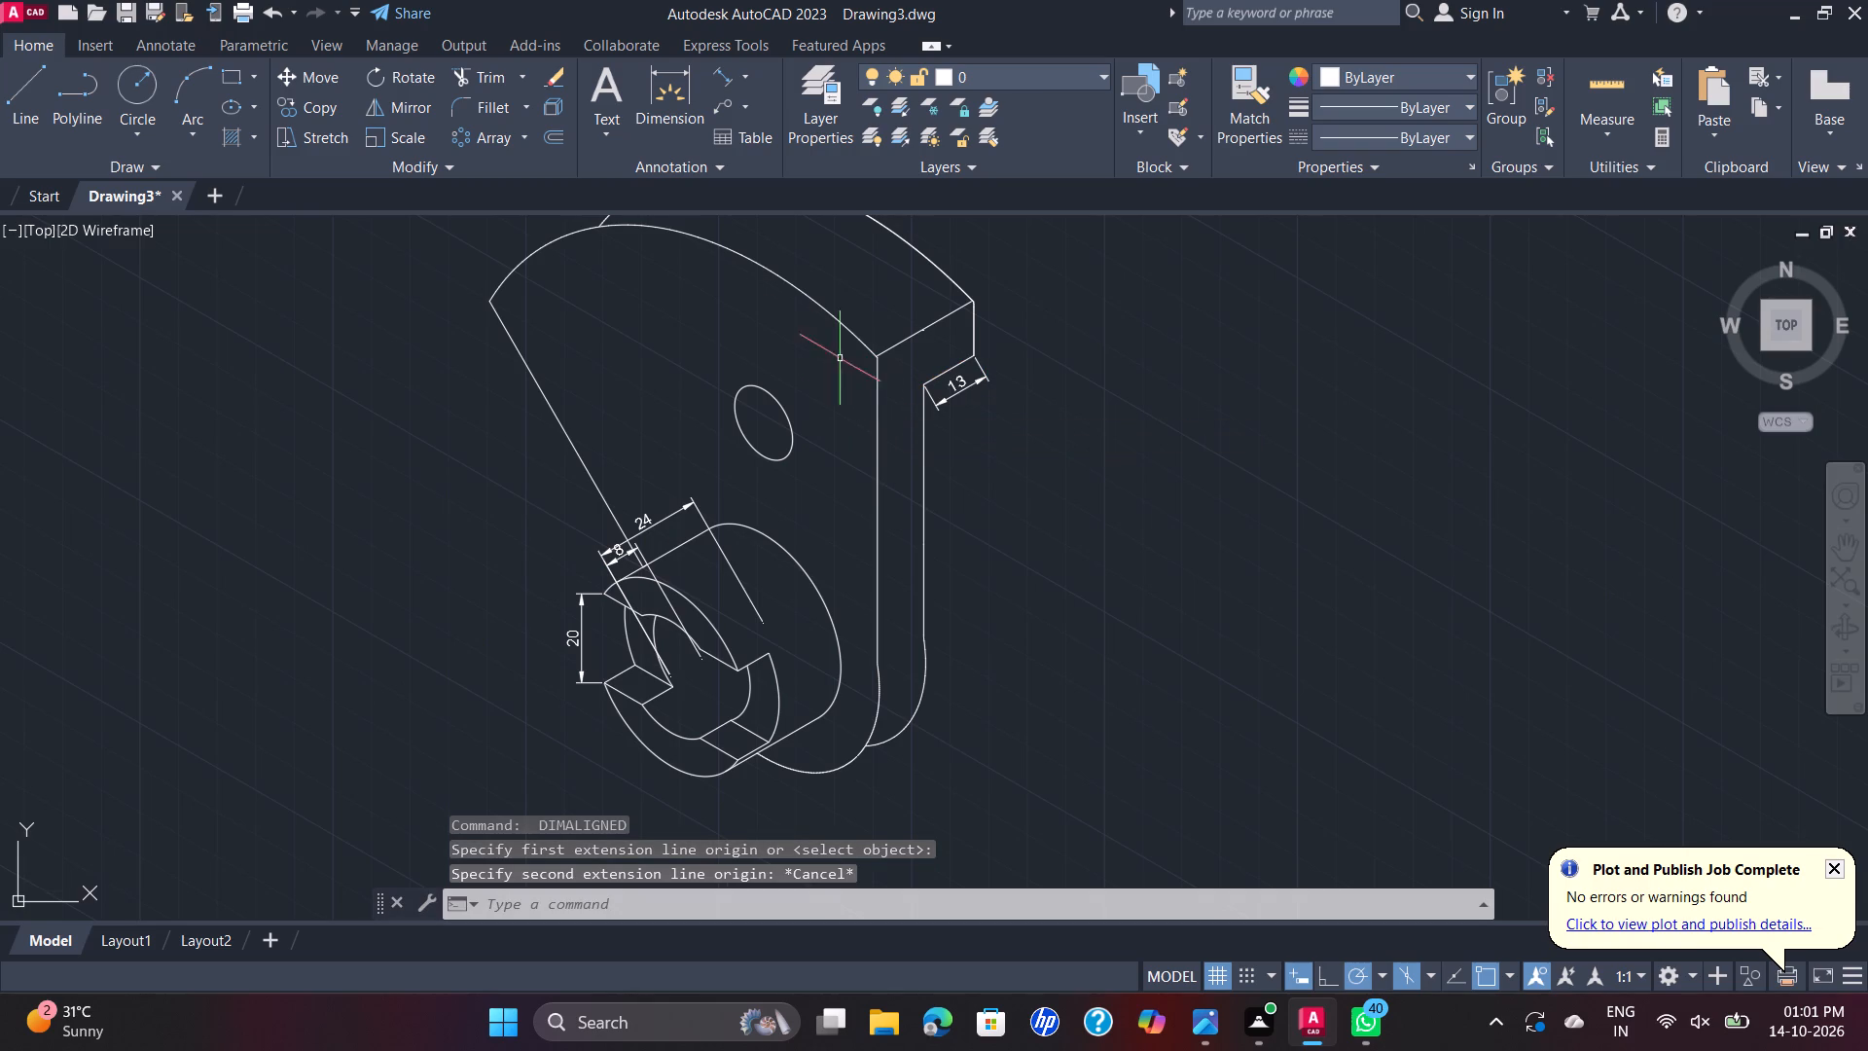
# Extend the short slanted edge under the plate's thicker upper part to the front face's vertical edge.
pyautogui.click(521, 80)
pyautogui.click(513, 151)
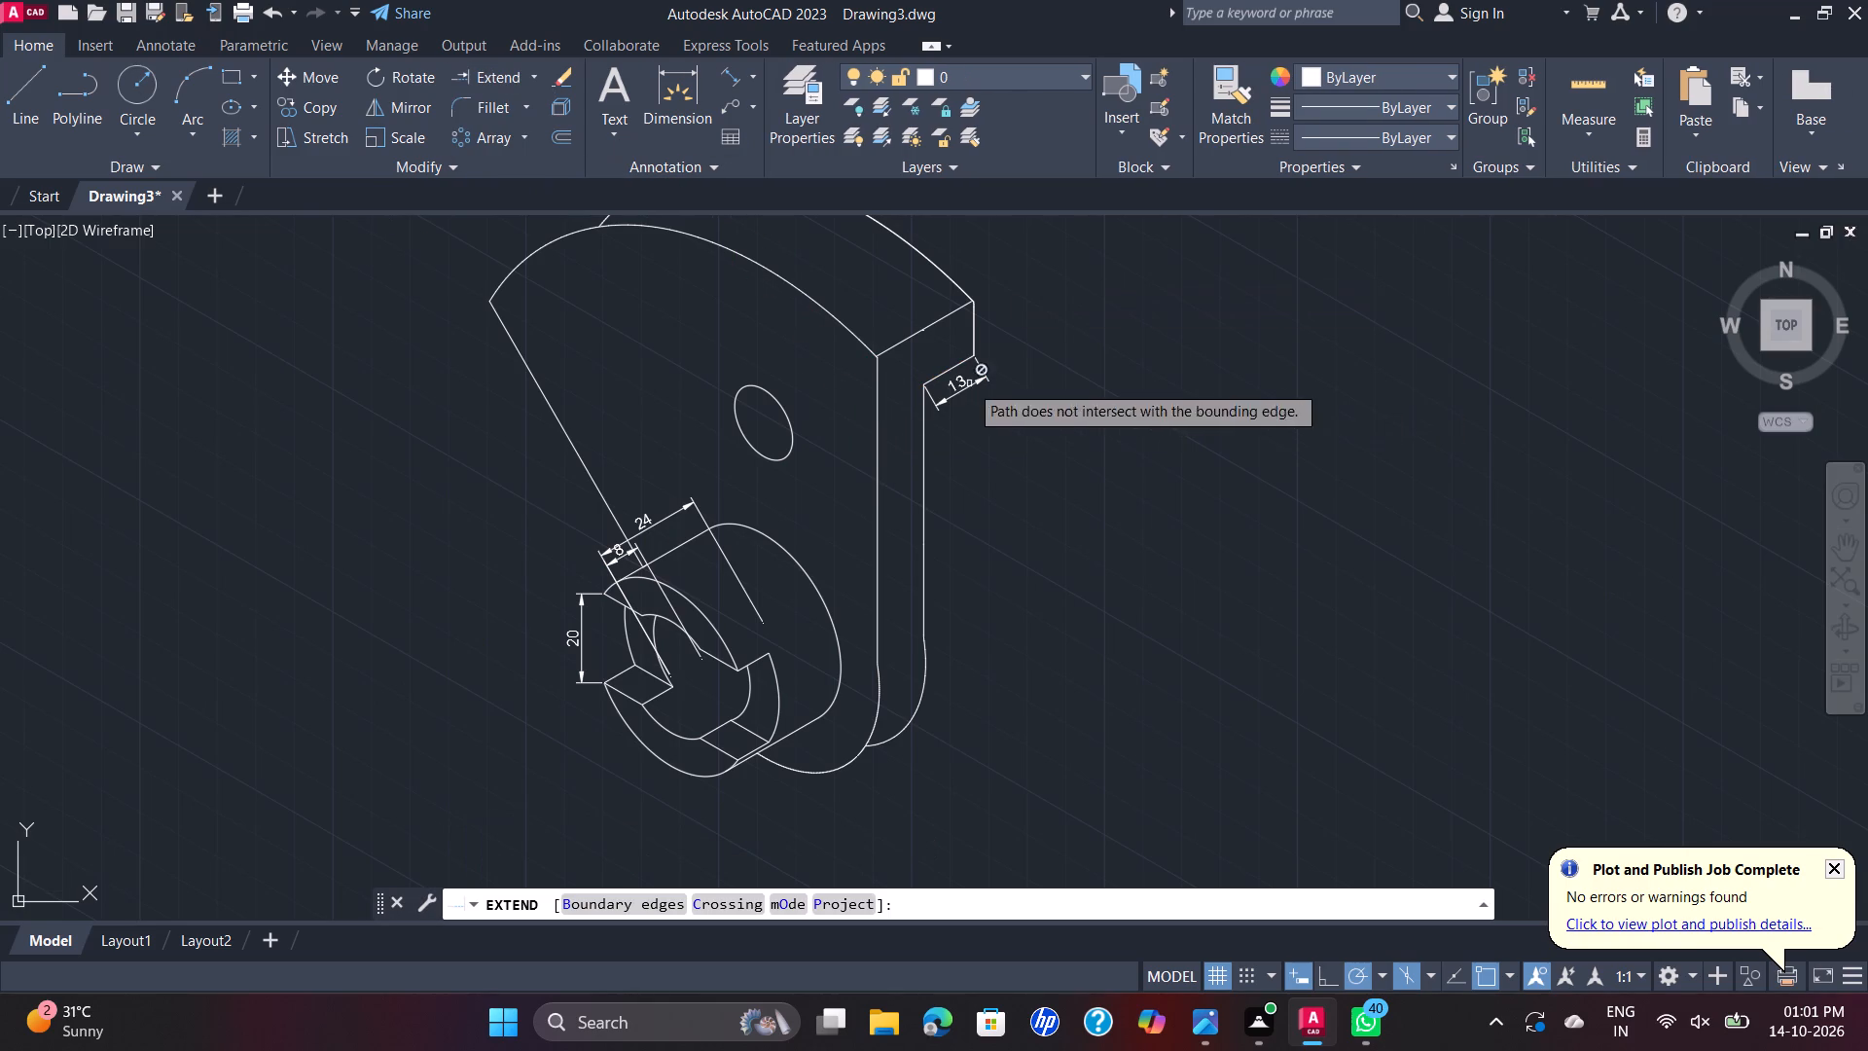
pyautogui.click(929, 381)
pyautogui.press('Escape')
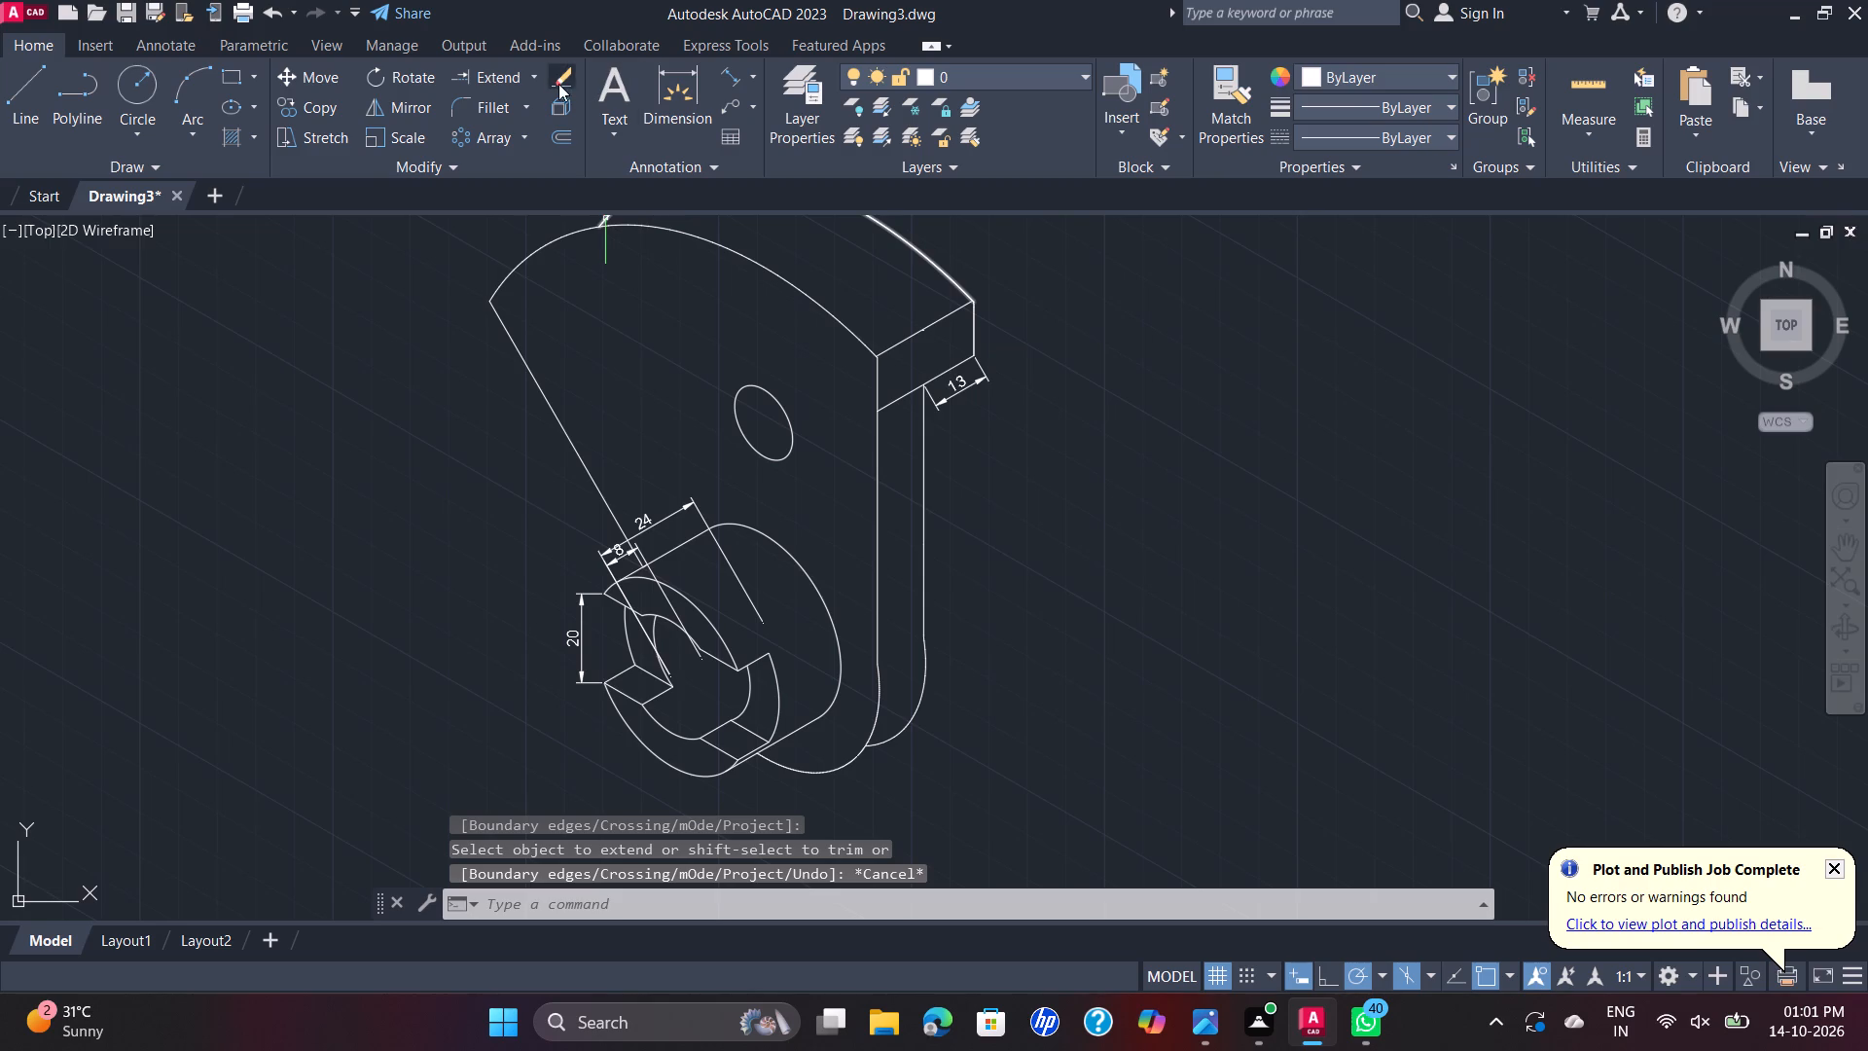
# Add an aligned dimension for the thicker upper part's full thickness along the extended edge, outside the short edge's dimension.
pyautogui.click(734, 80)
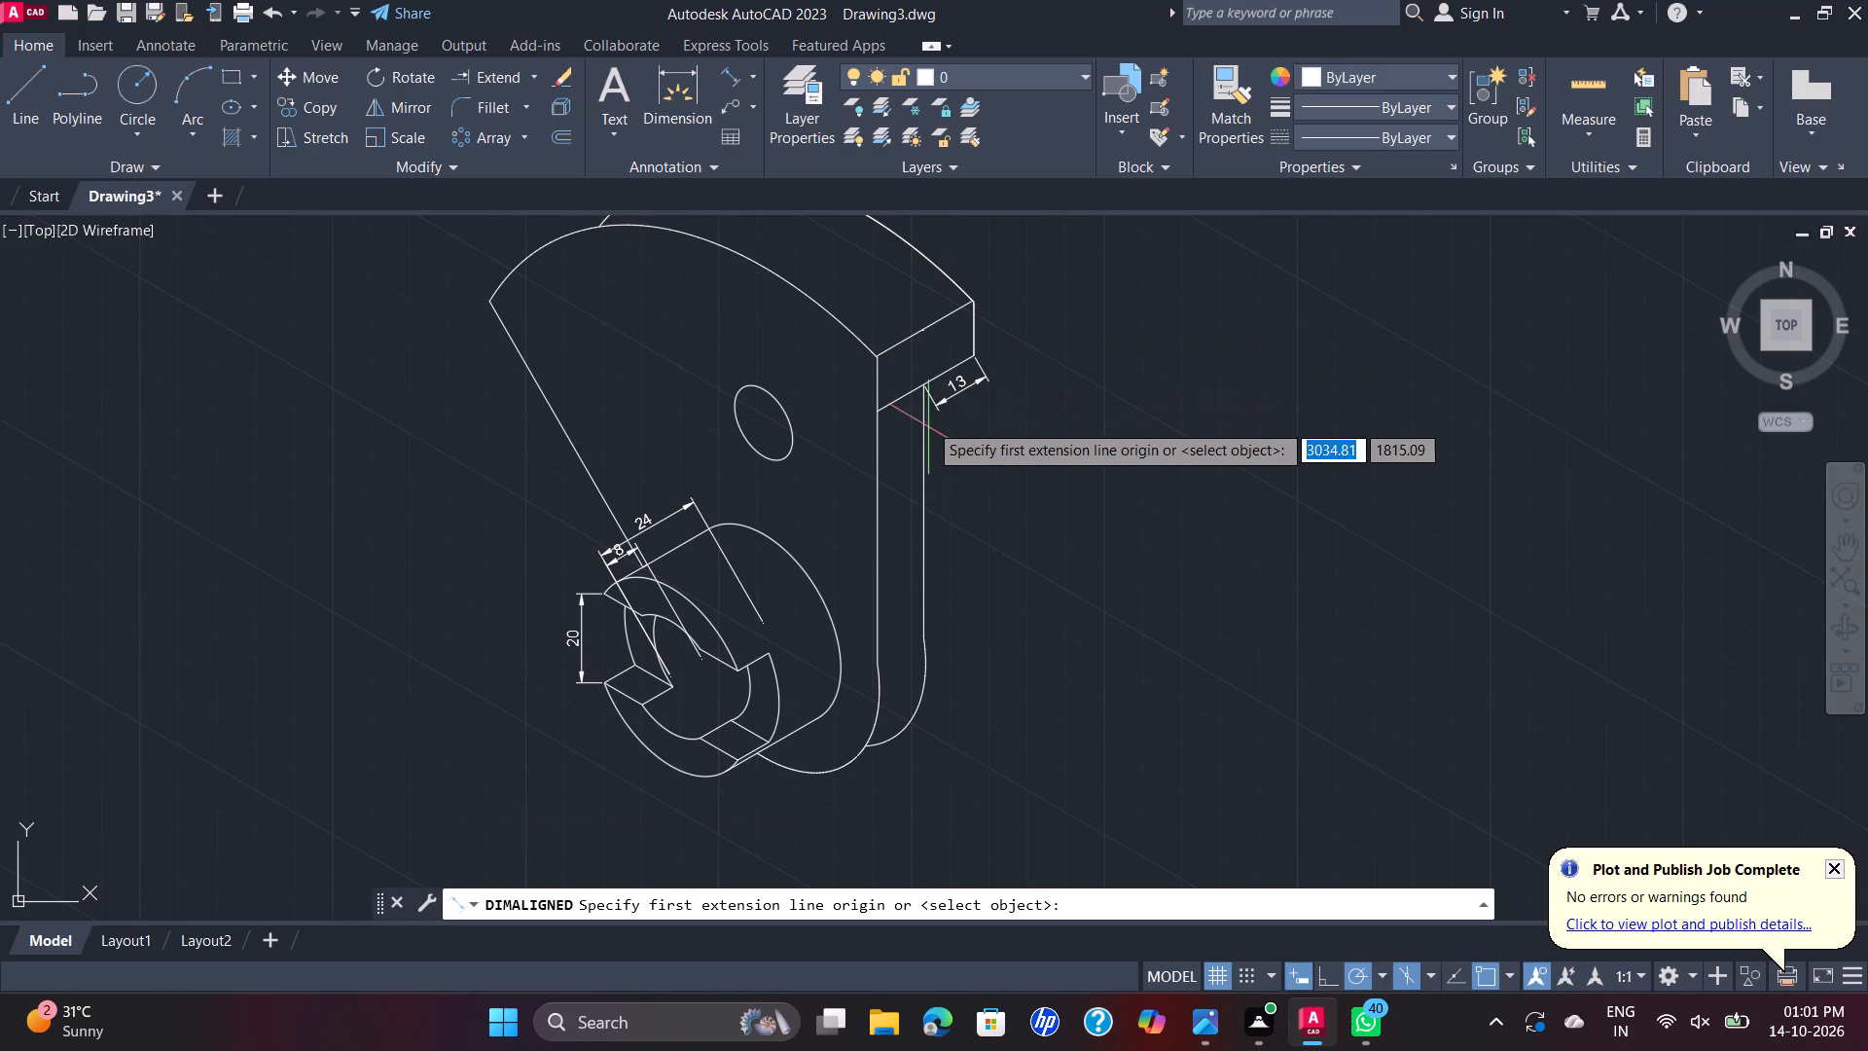
pyautogui.click(879, 404)
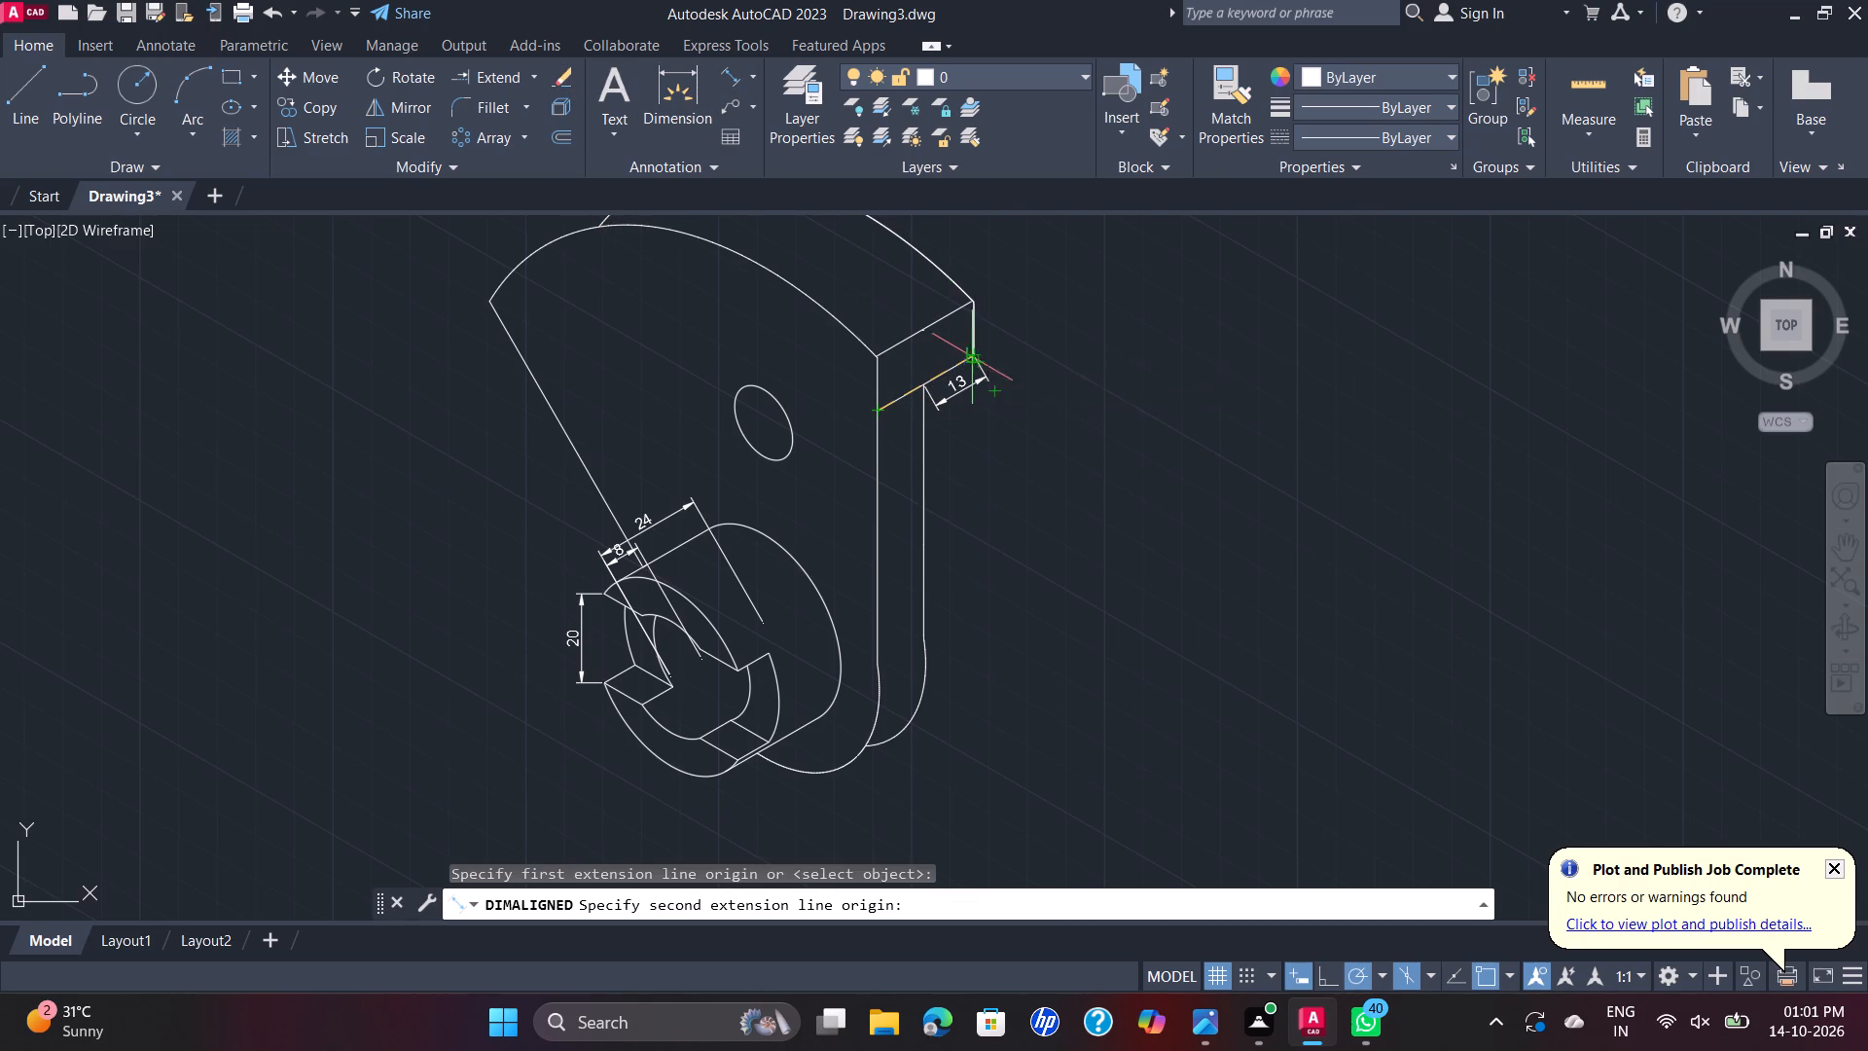
pyautogui.click(972, 355)
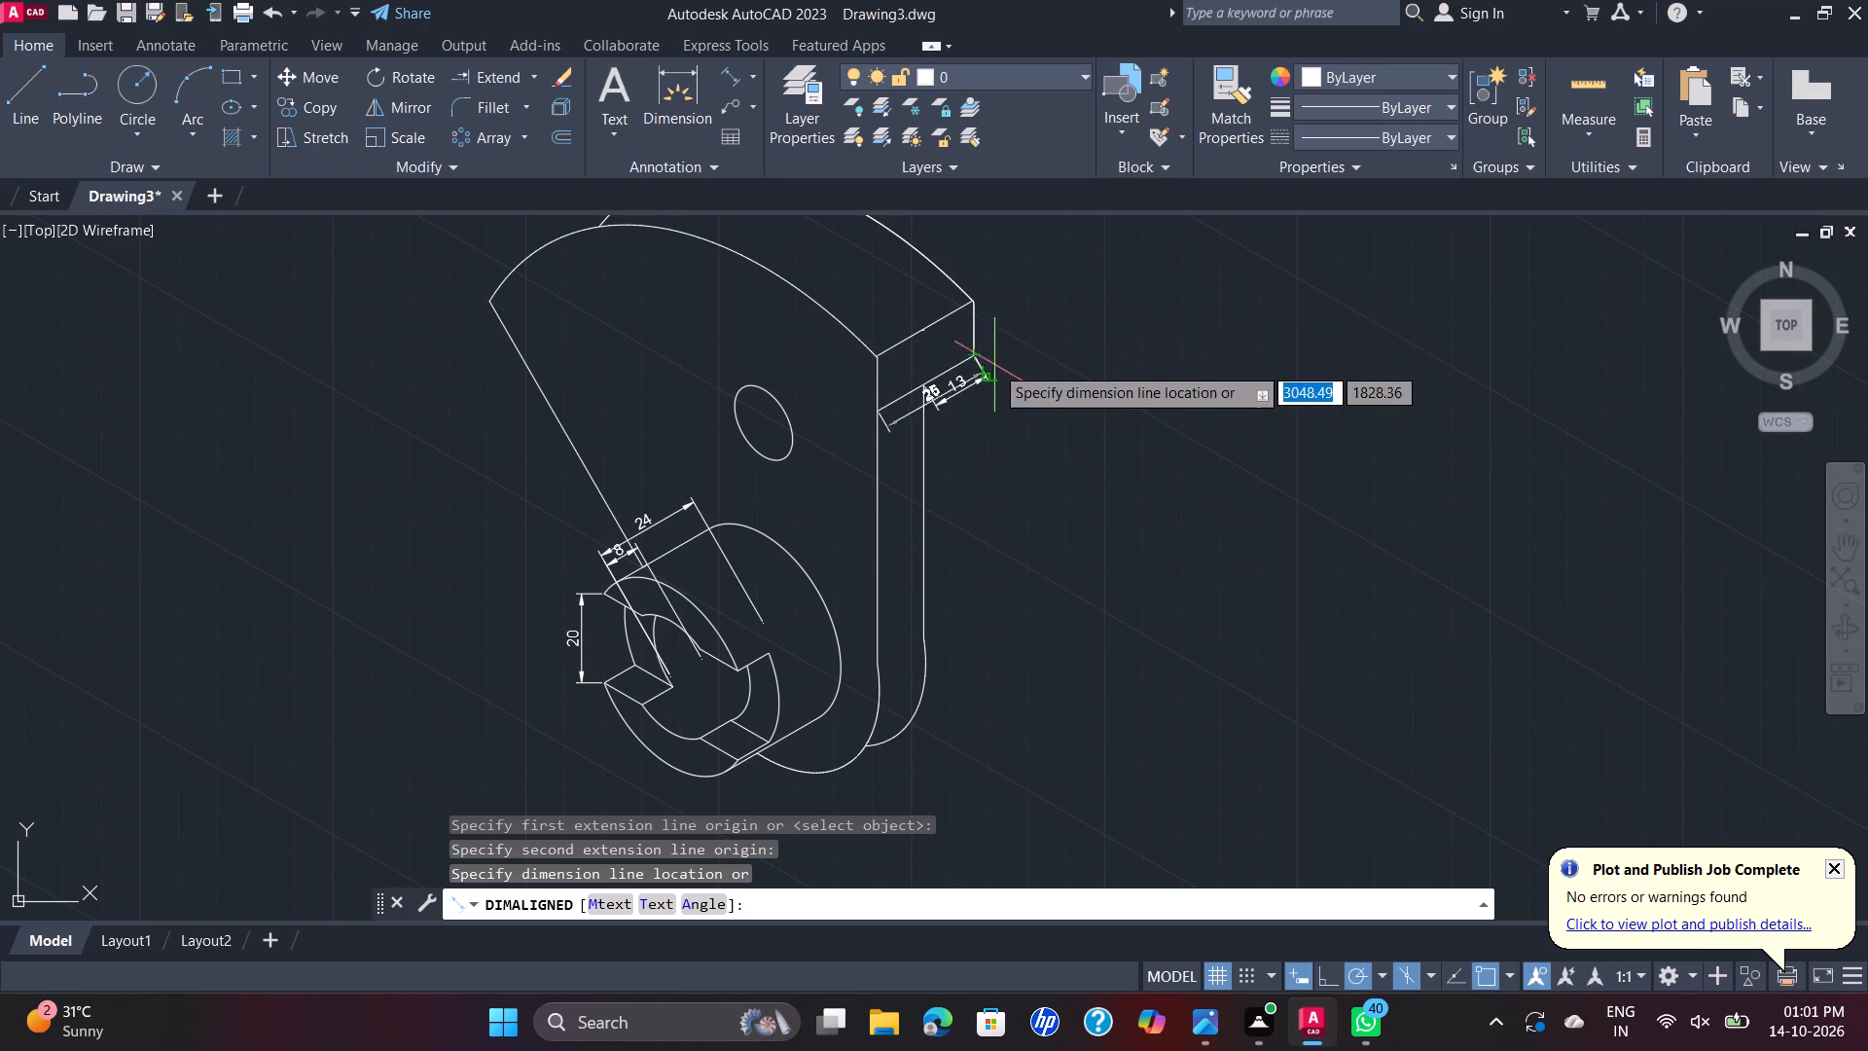
pyautogui.click(1002, 408)
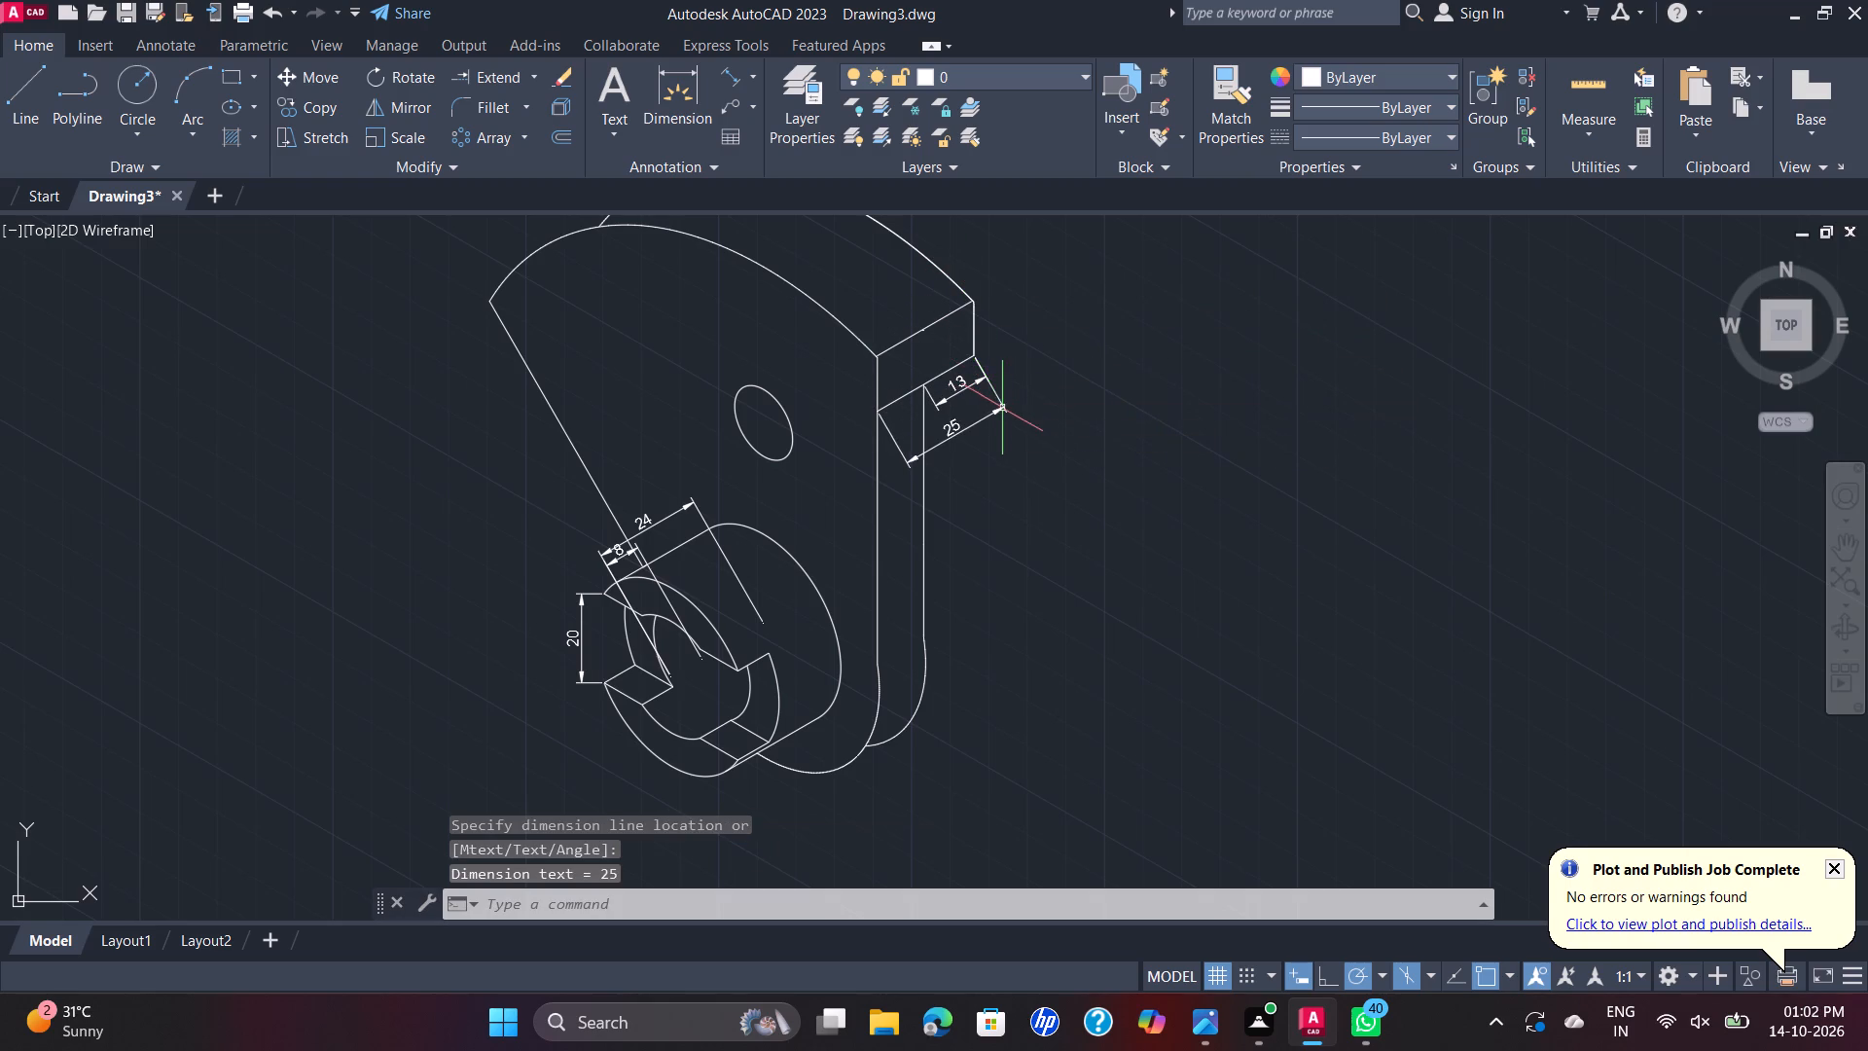
pyautogui.press('Escape')
# Delete the extended slanted line under the plate's thicker upper part.
pyautogui.click(904, 392)
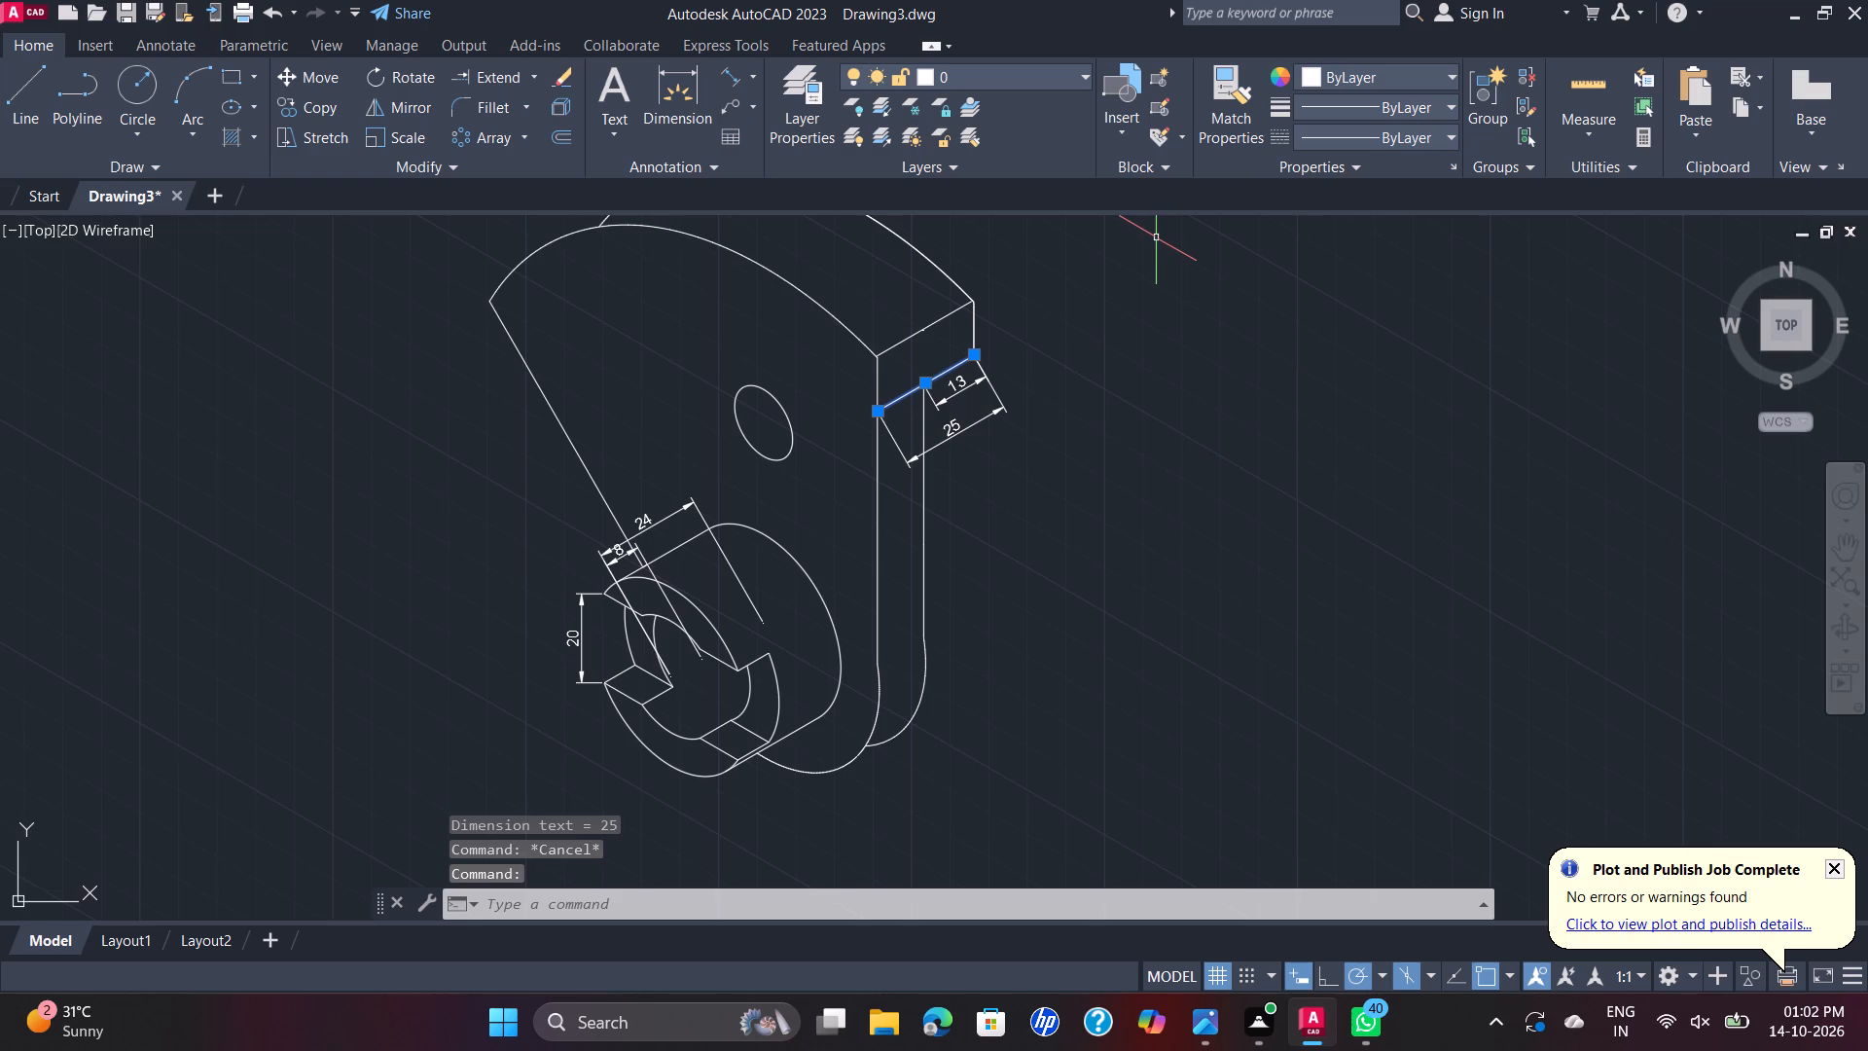
pyautogui.press('Delete')
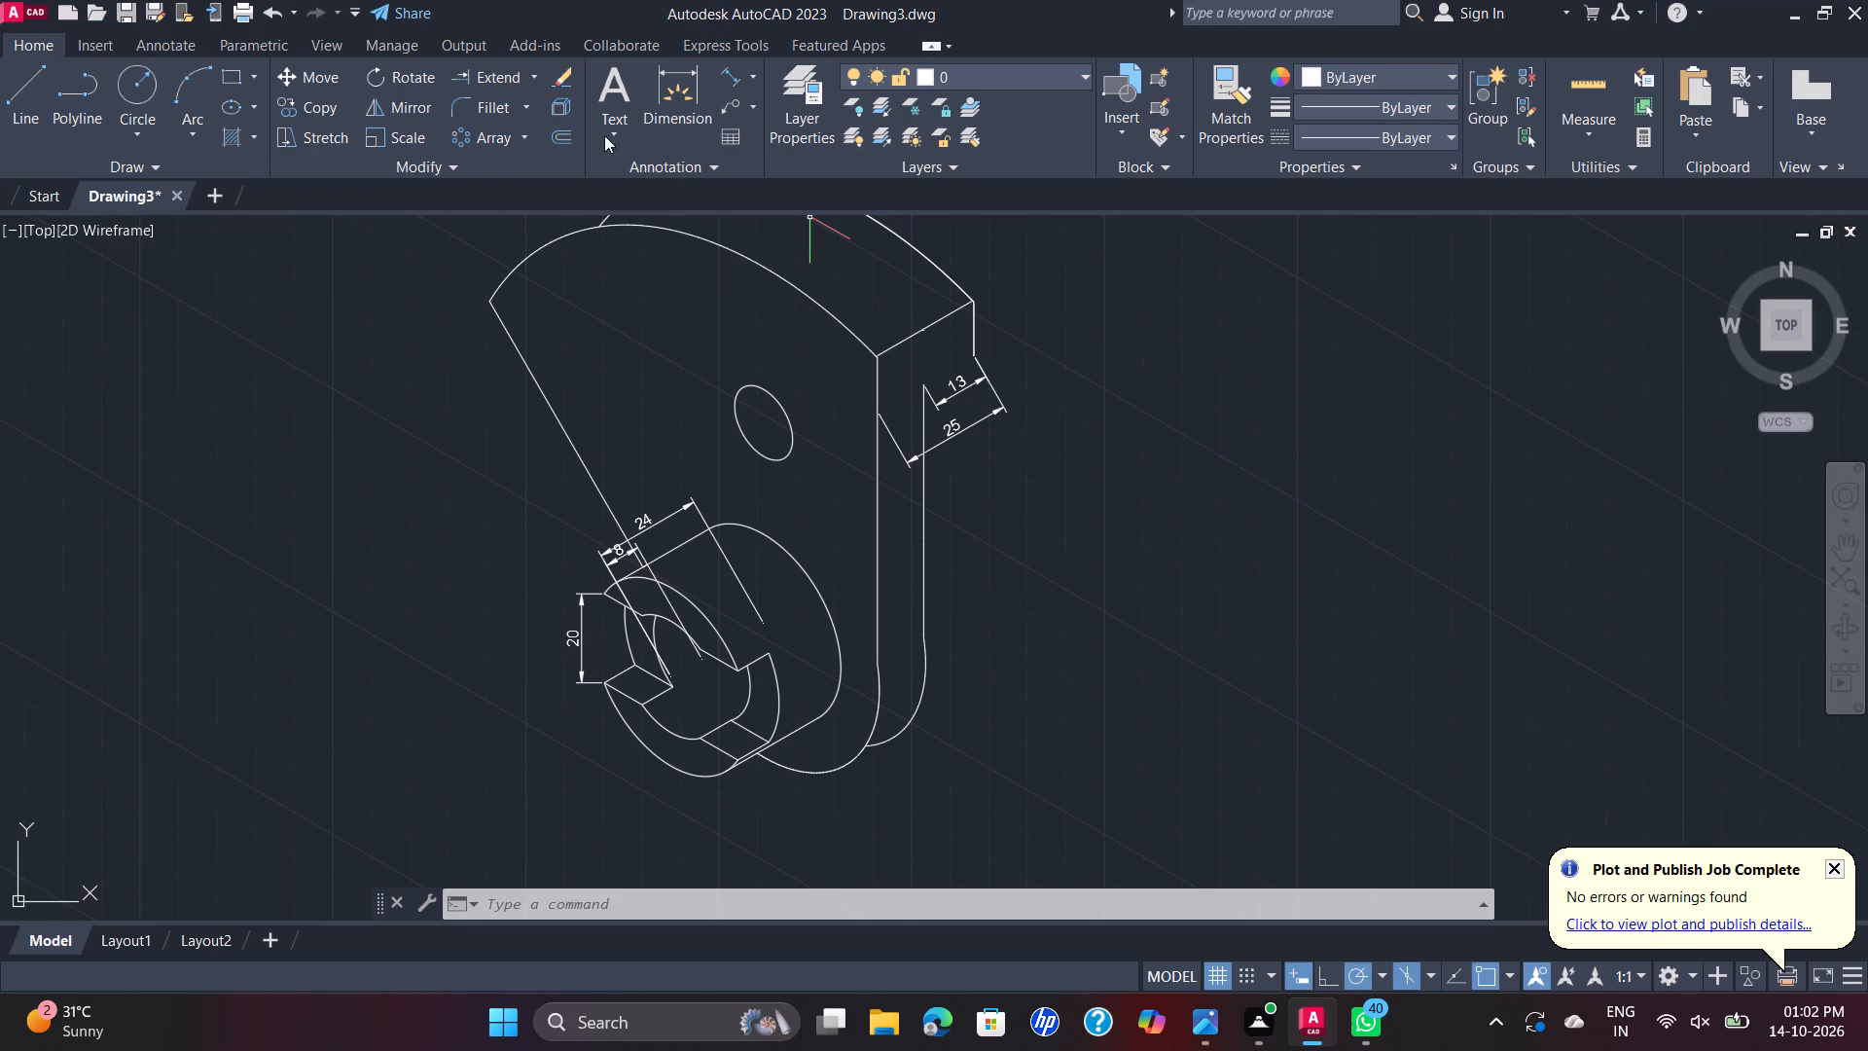
# Draw a 13-unit line from the thicker upper part's lower back corner to the top of the thinner part's back edge.
pyautogui.click(27, 102)
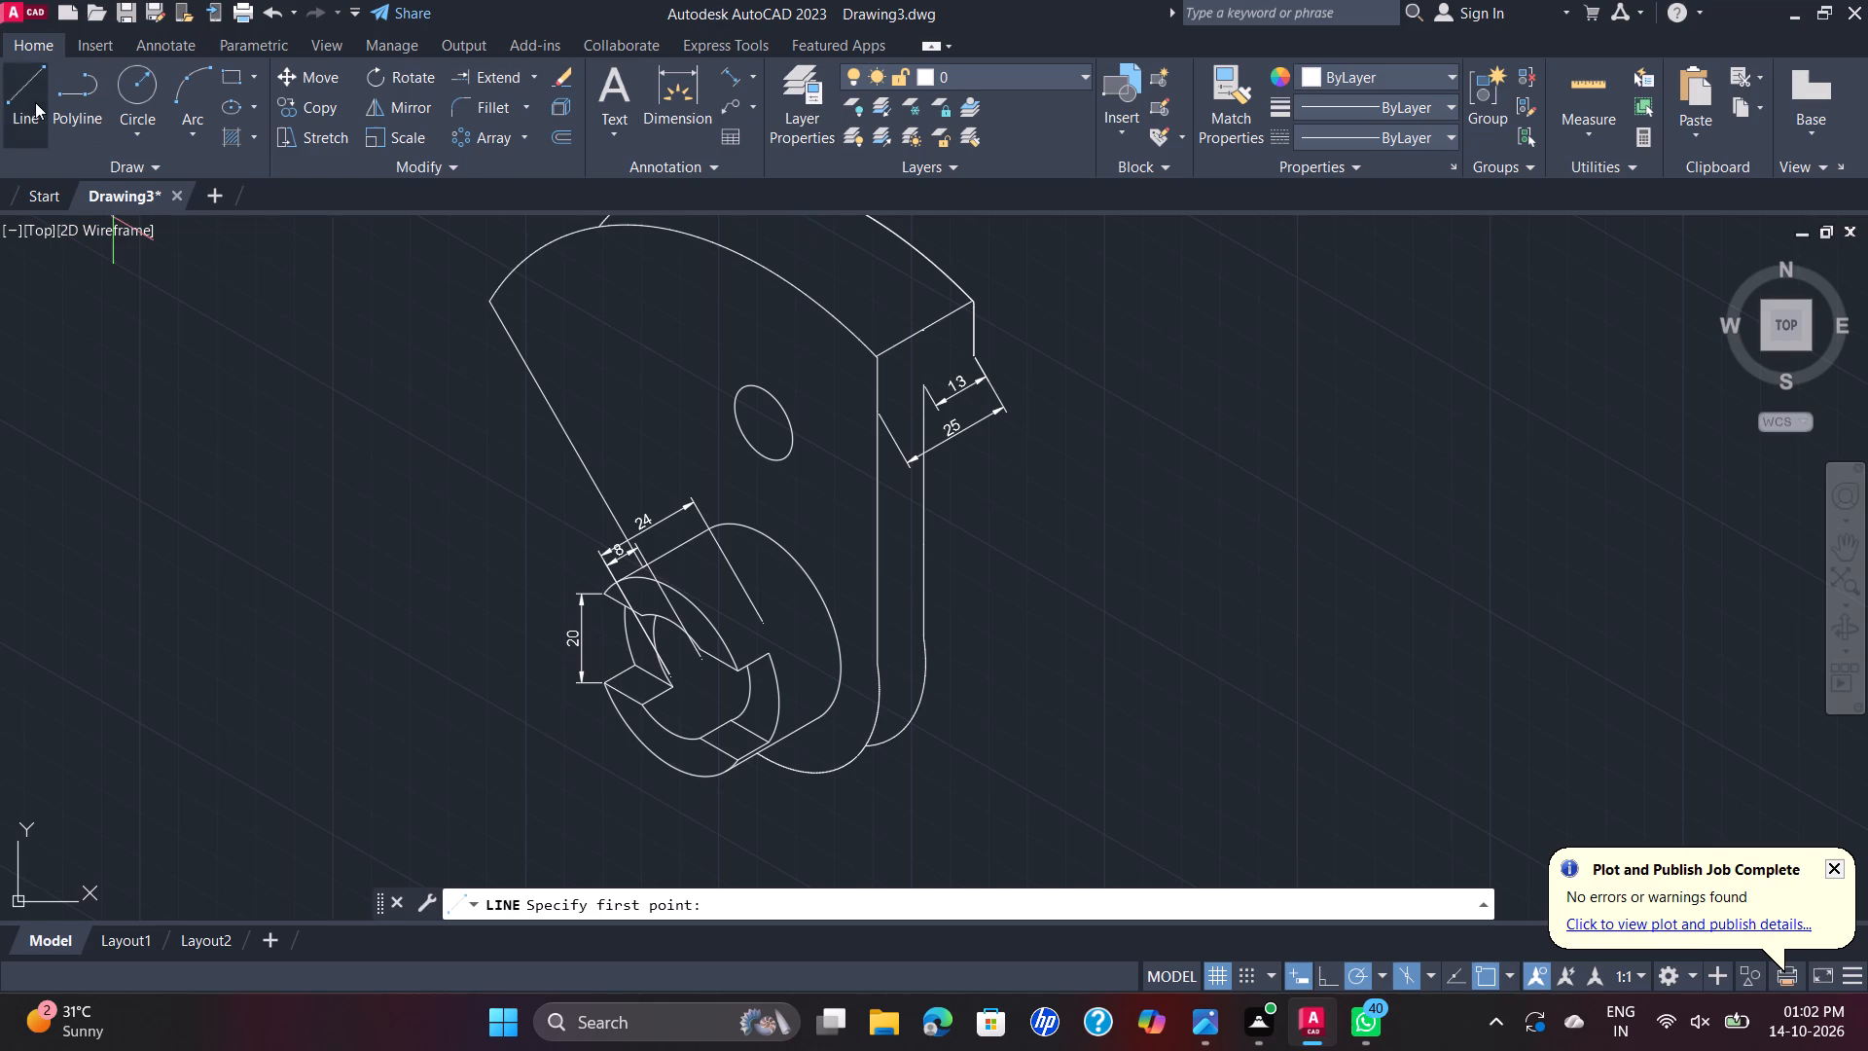
pyautogui.click(978, 349)
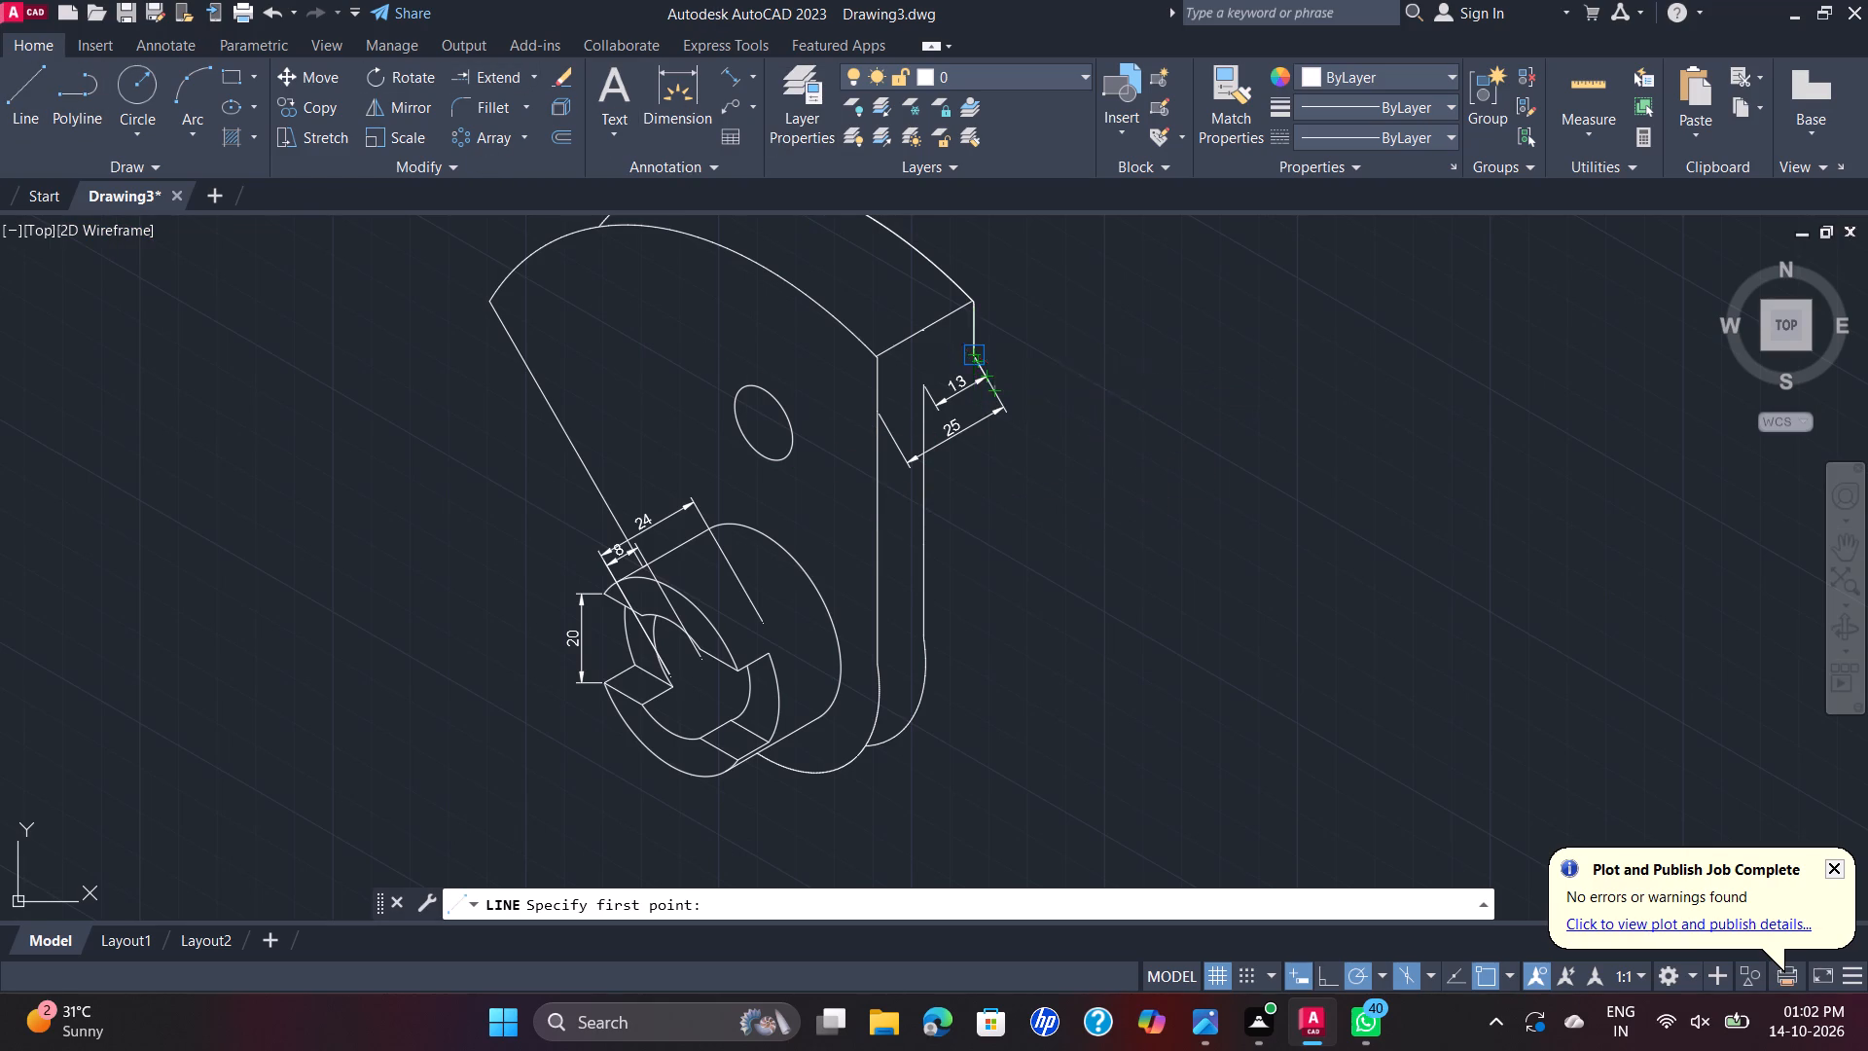
pyautogui.click(922, 388)
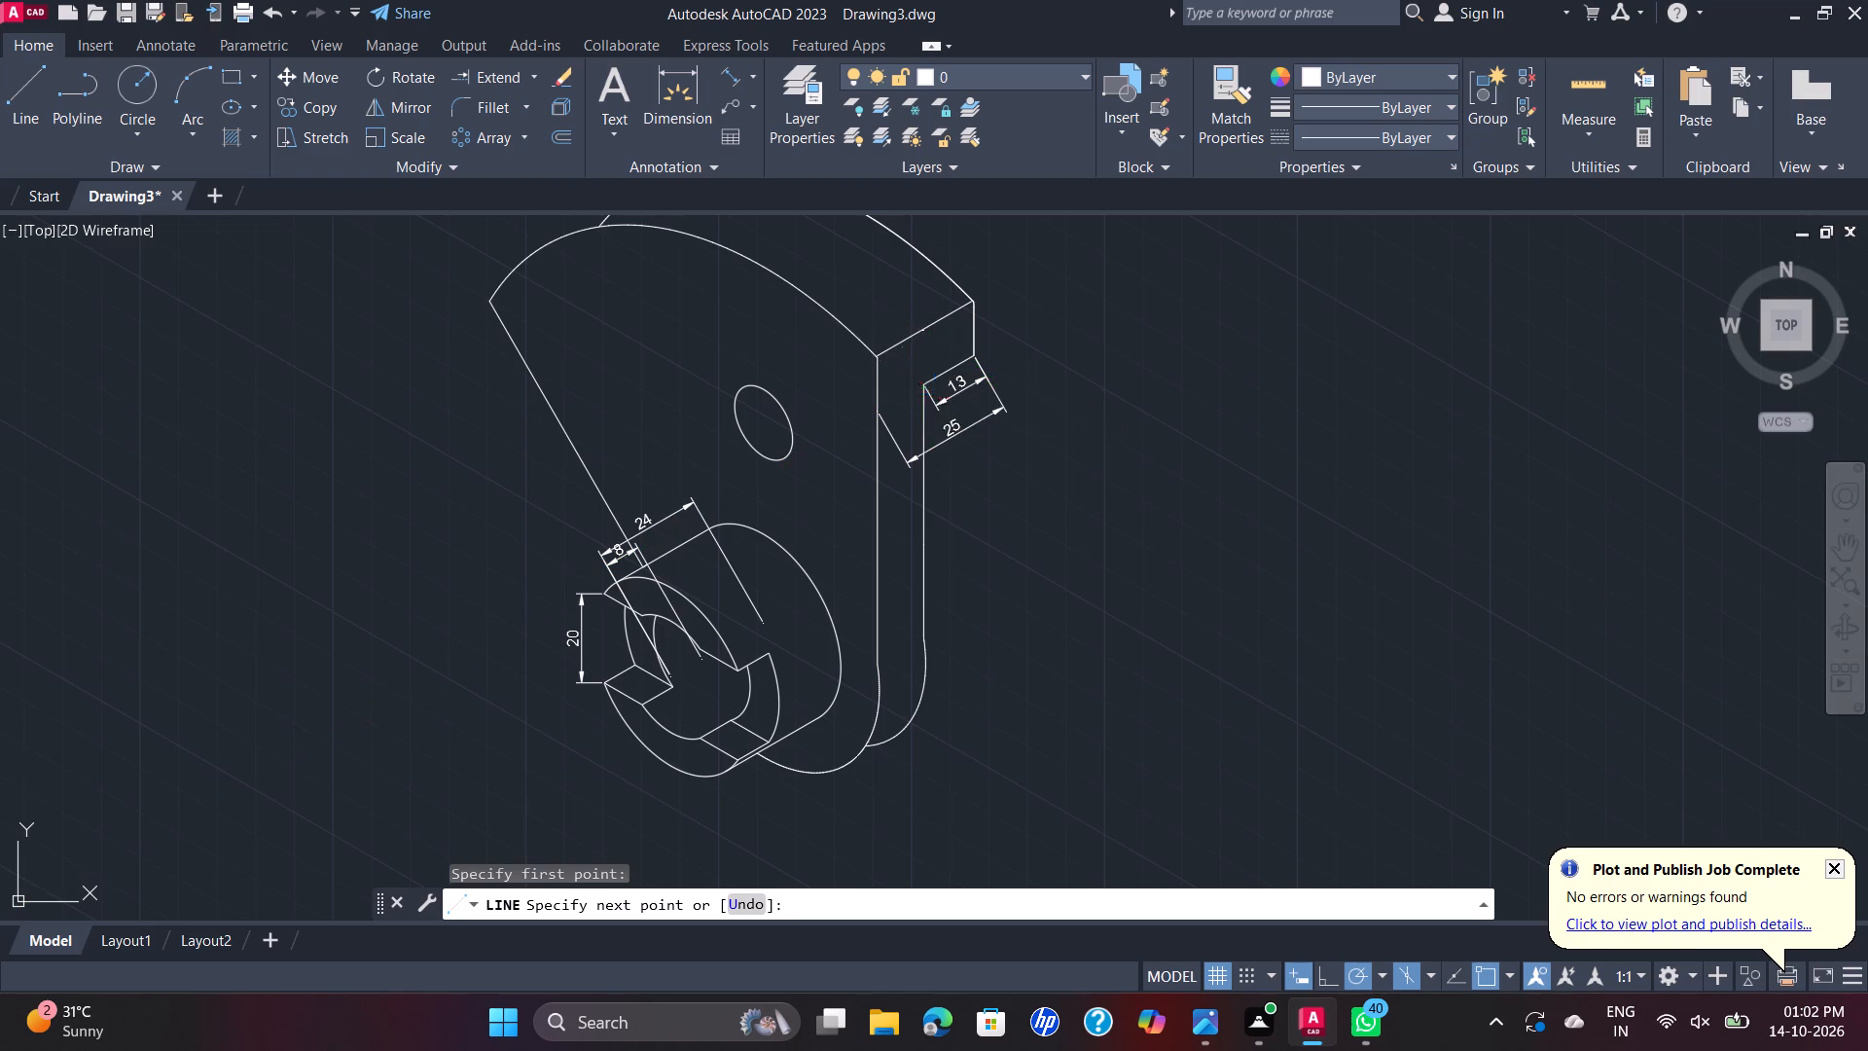
pyautogui.press('Escape')
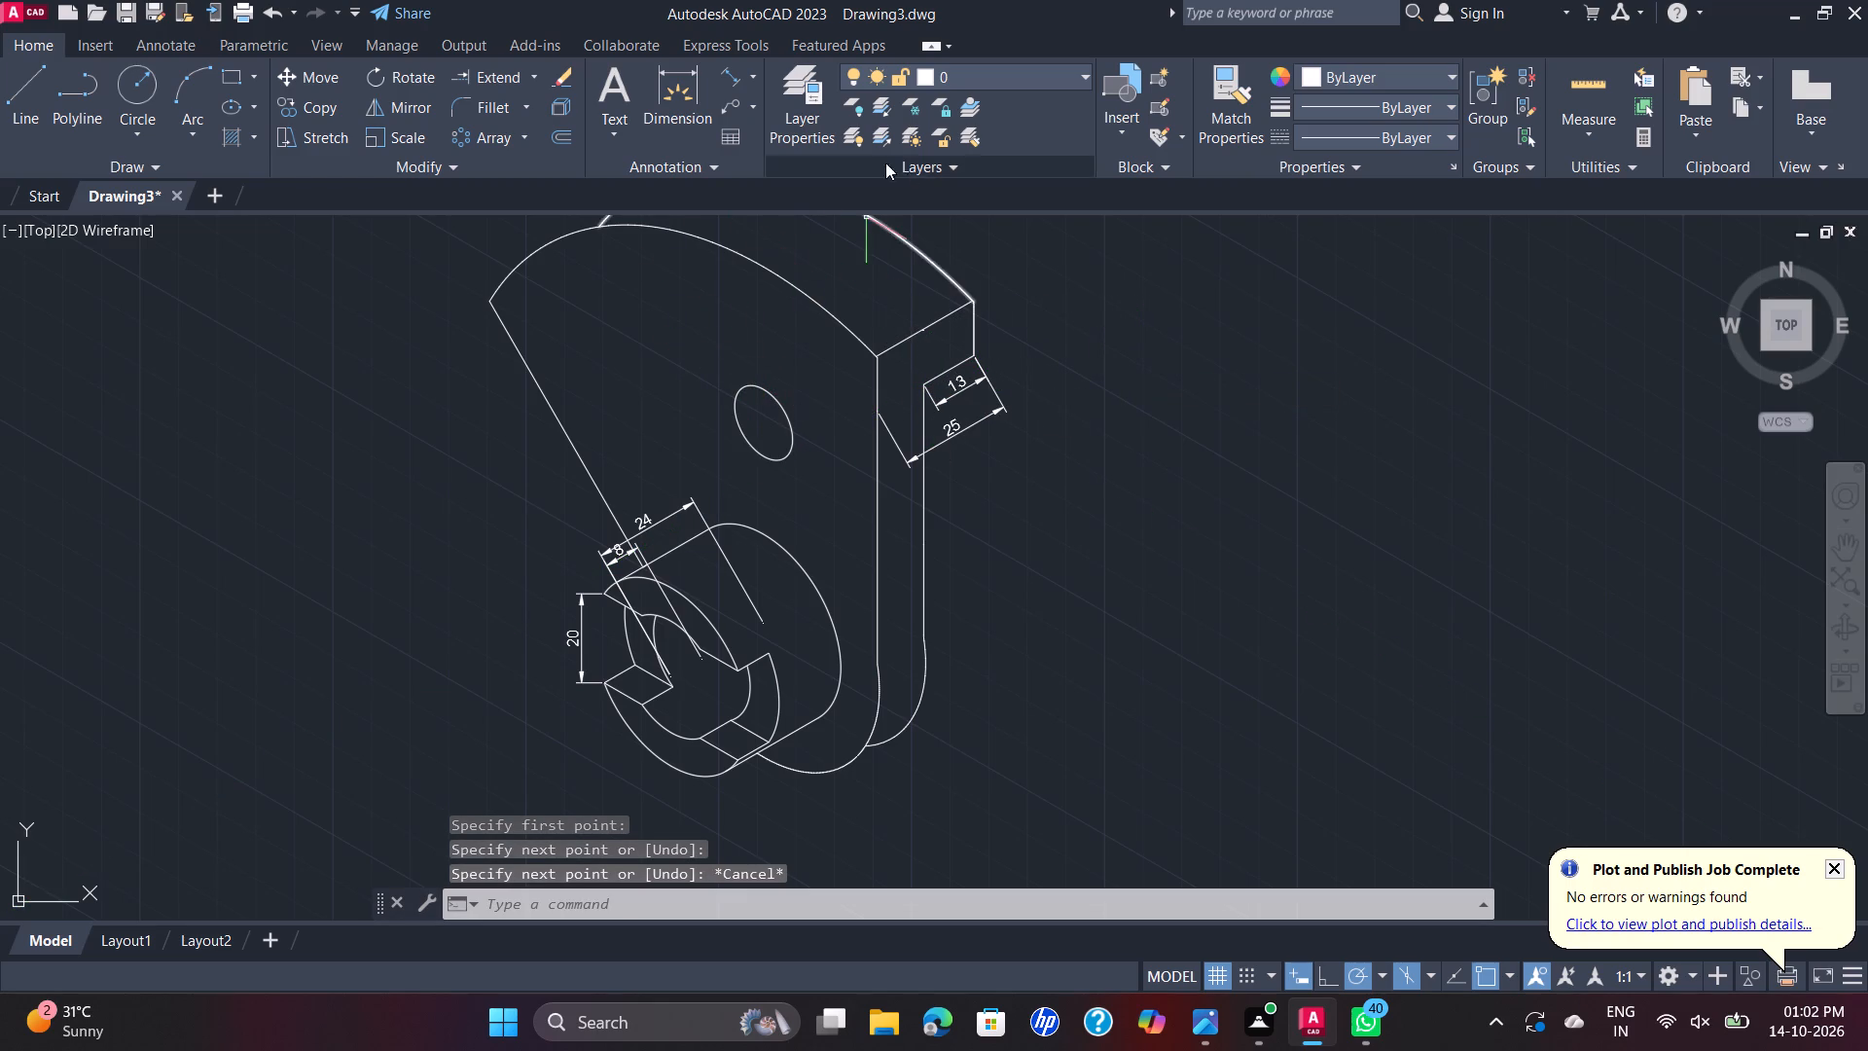
# Add a multileader pointing to the centre of the plate's hole, with the text Ø15 beyond the hole.
pyautogui.click(741, 105)
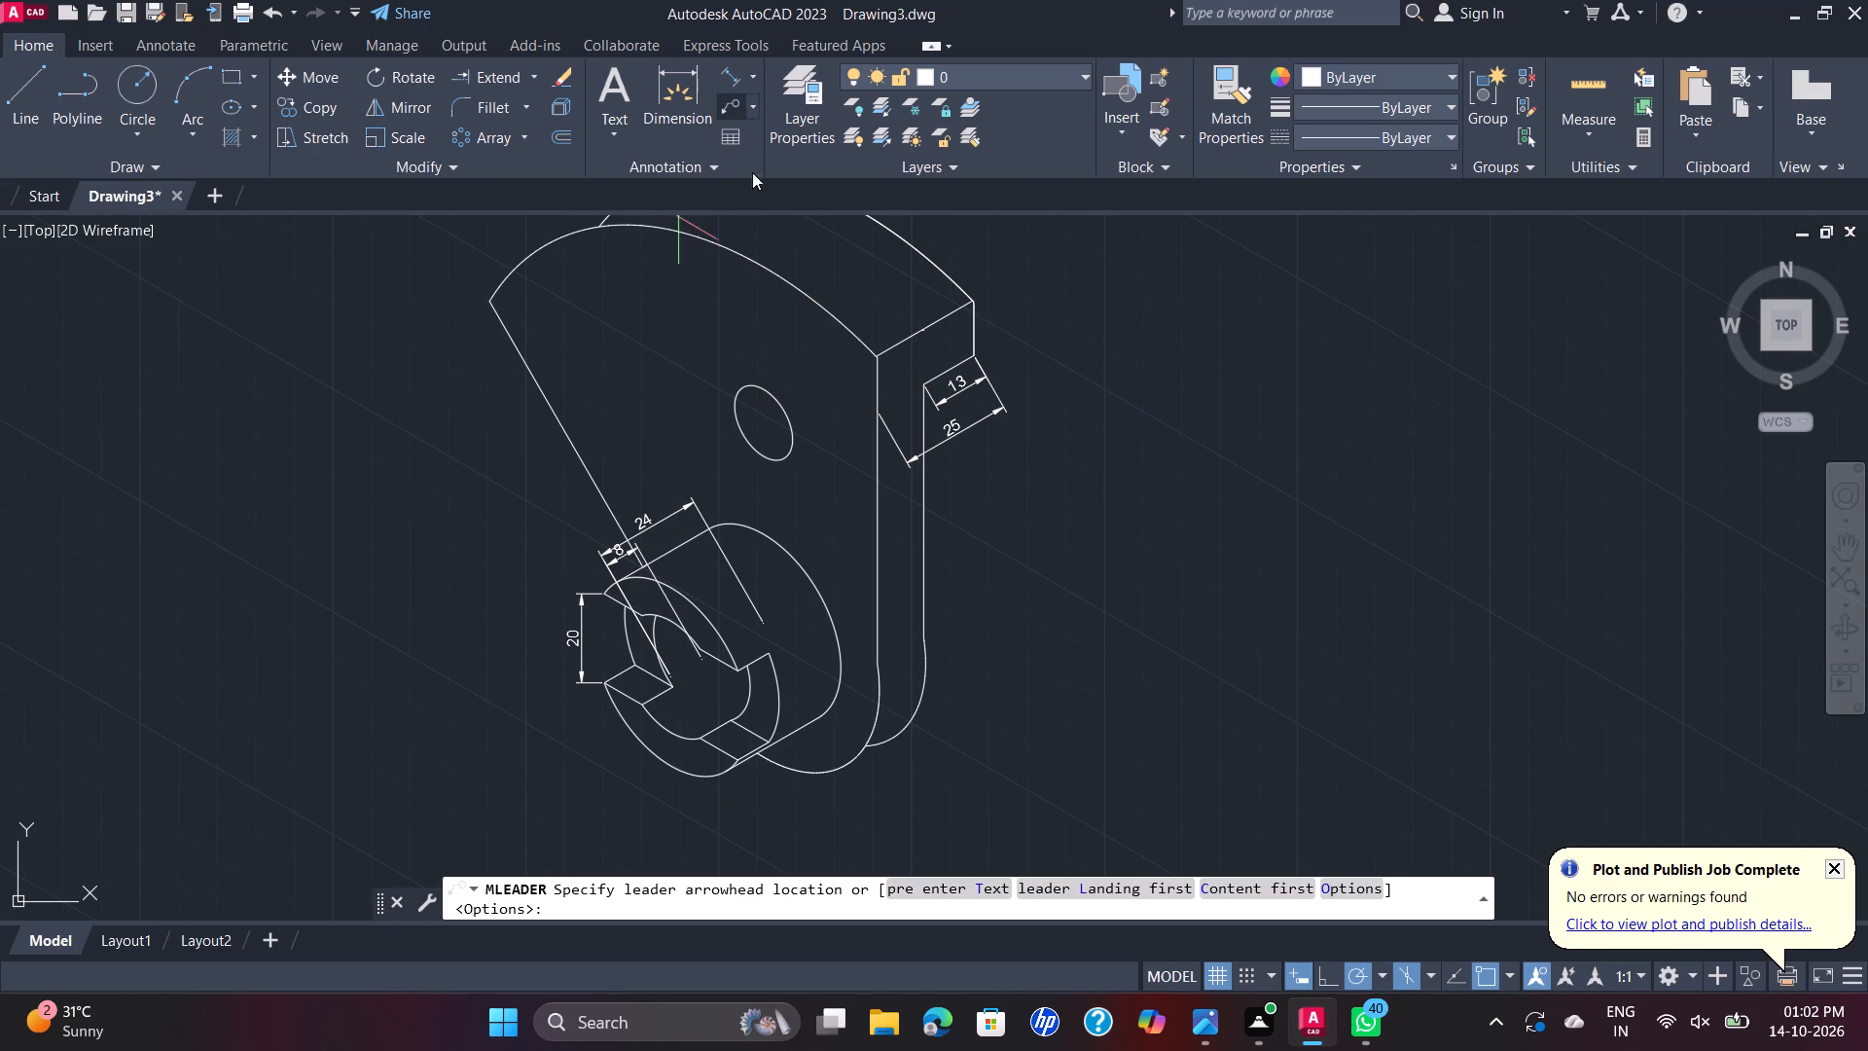
pyautogui.click(761, 418)
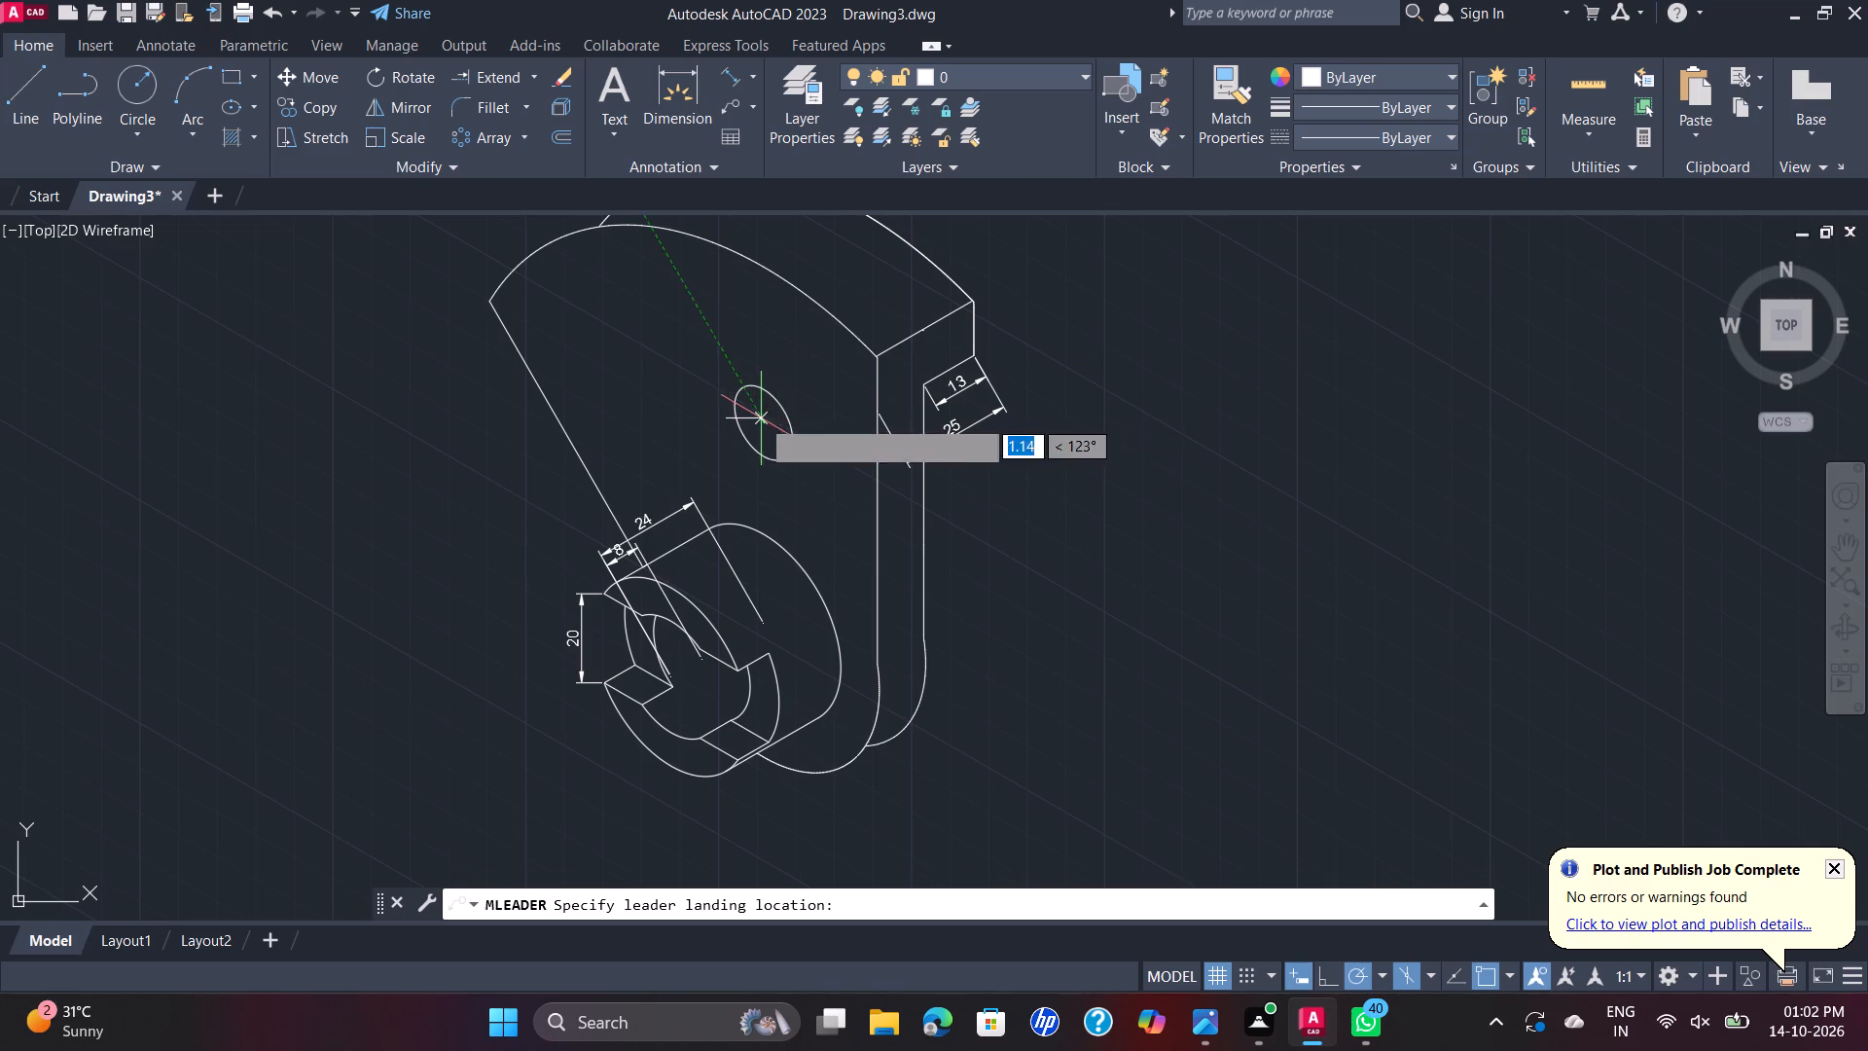
pyautogui.click(793, 375)
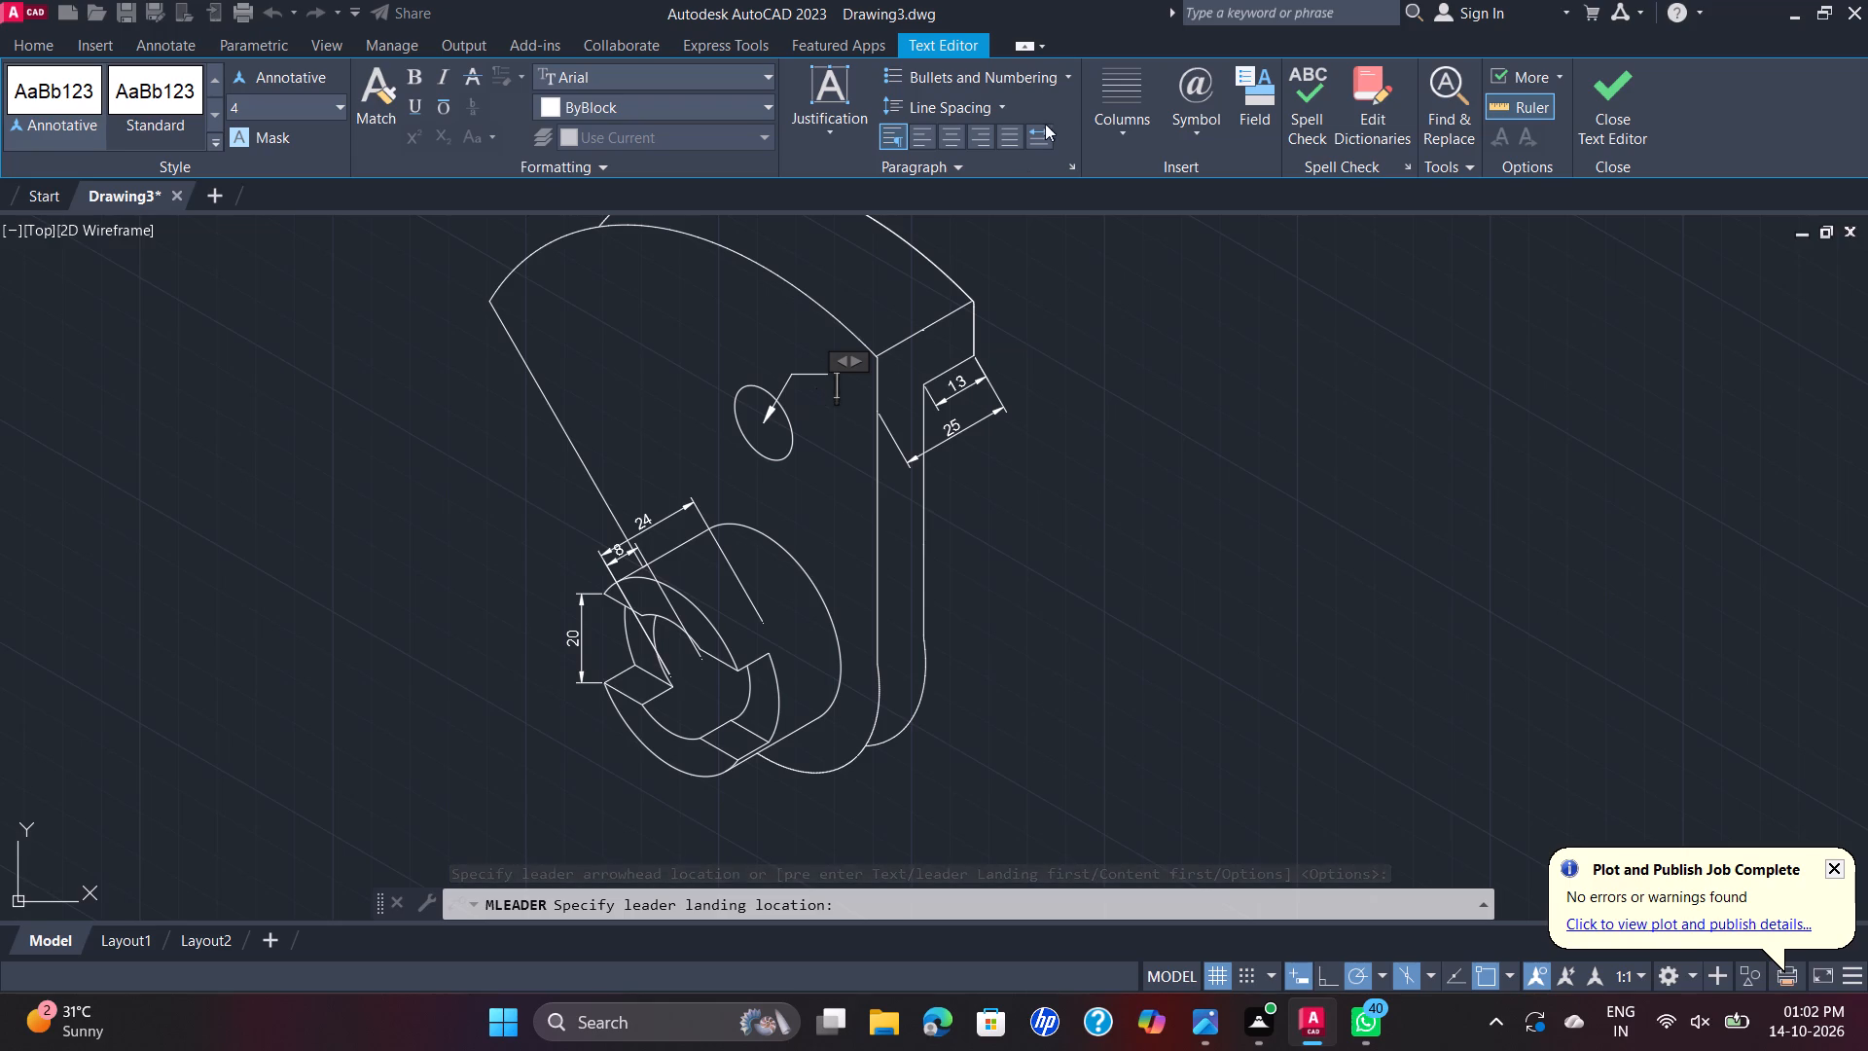
pyautogui.click(1216, 134)
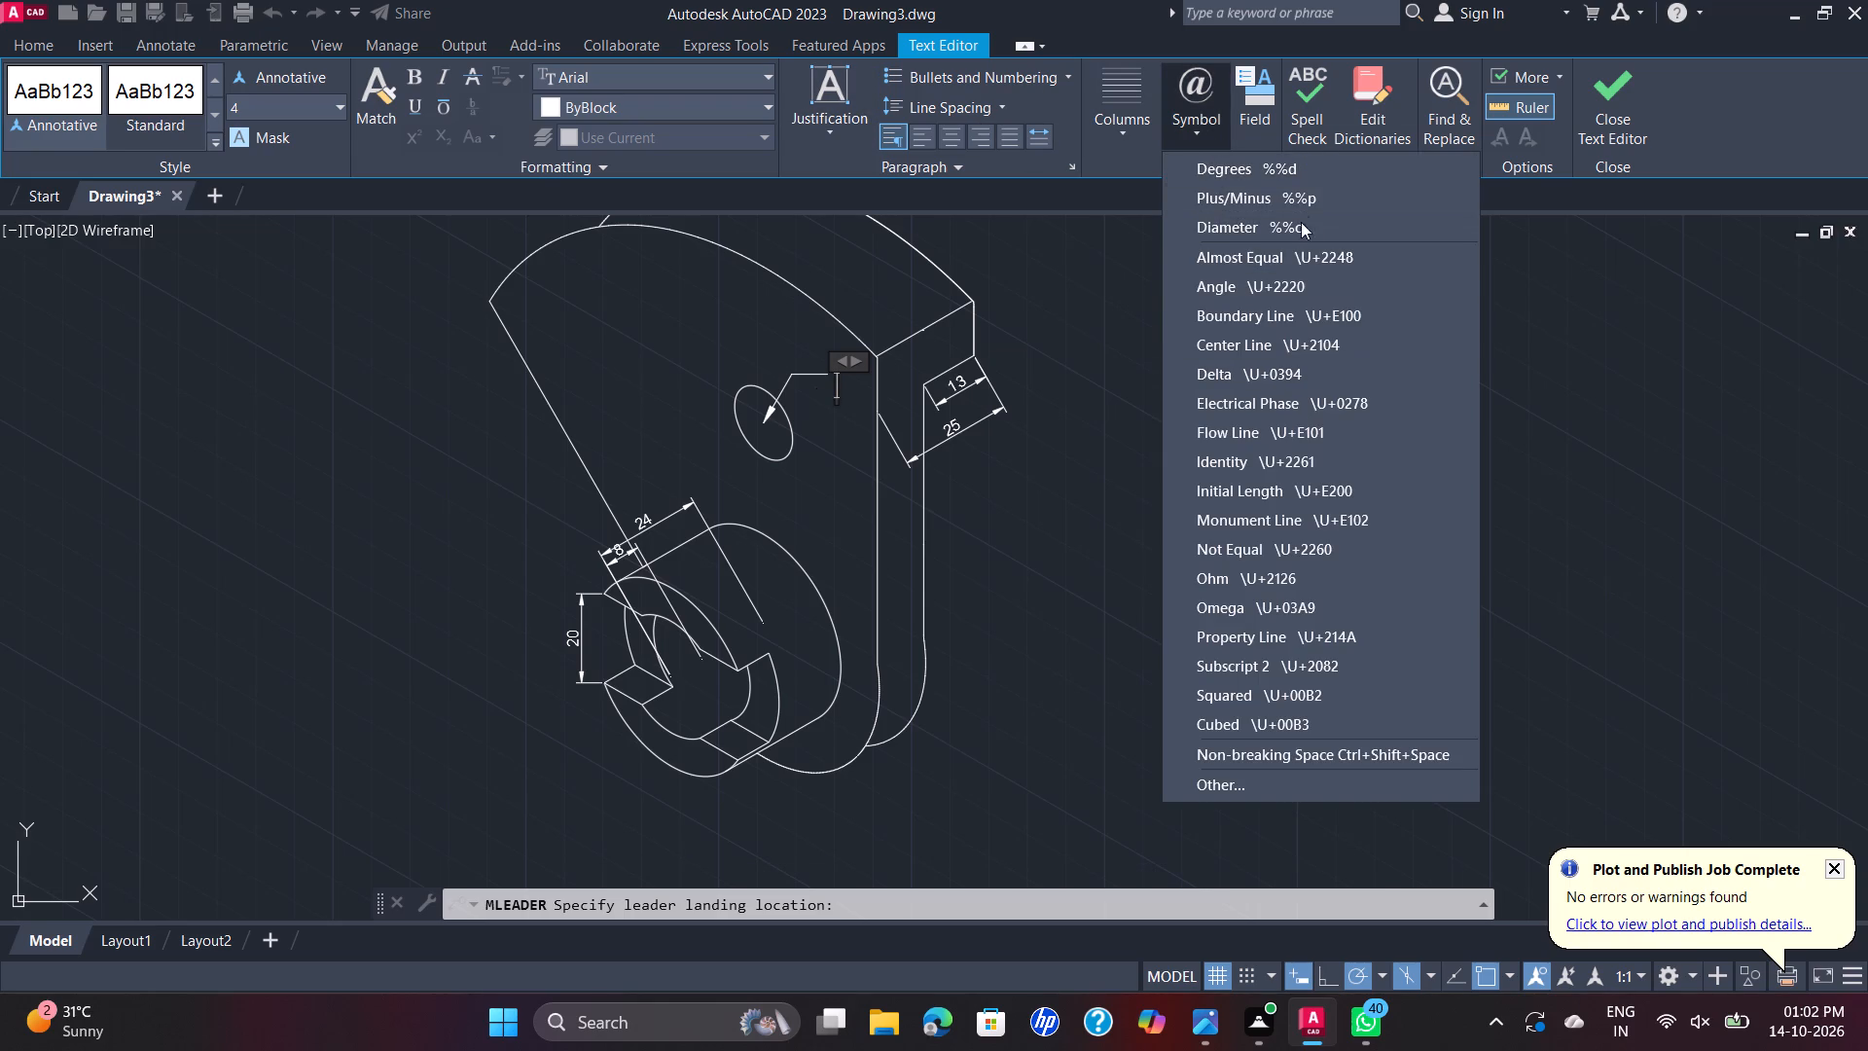
pyautogui.click(1305, 238)
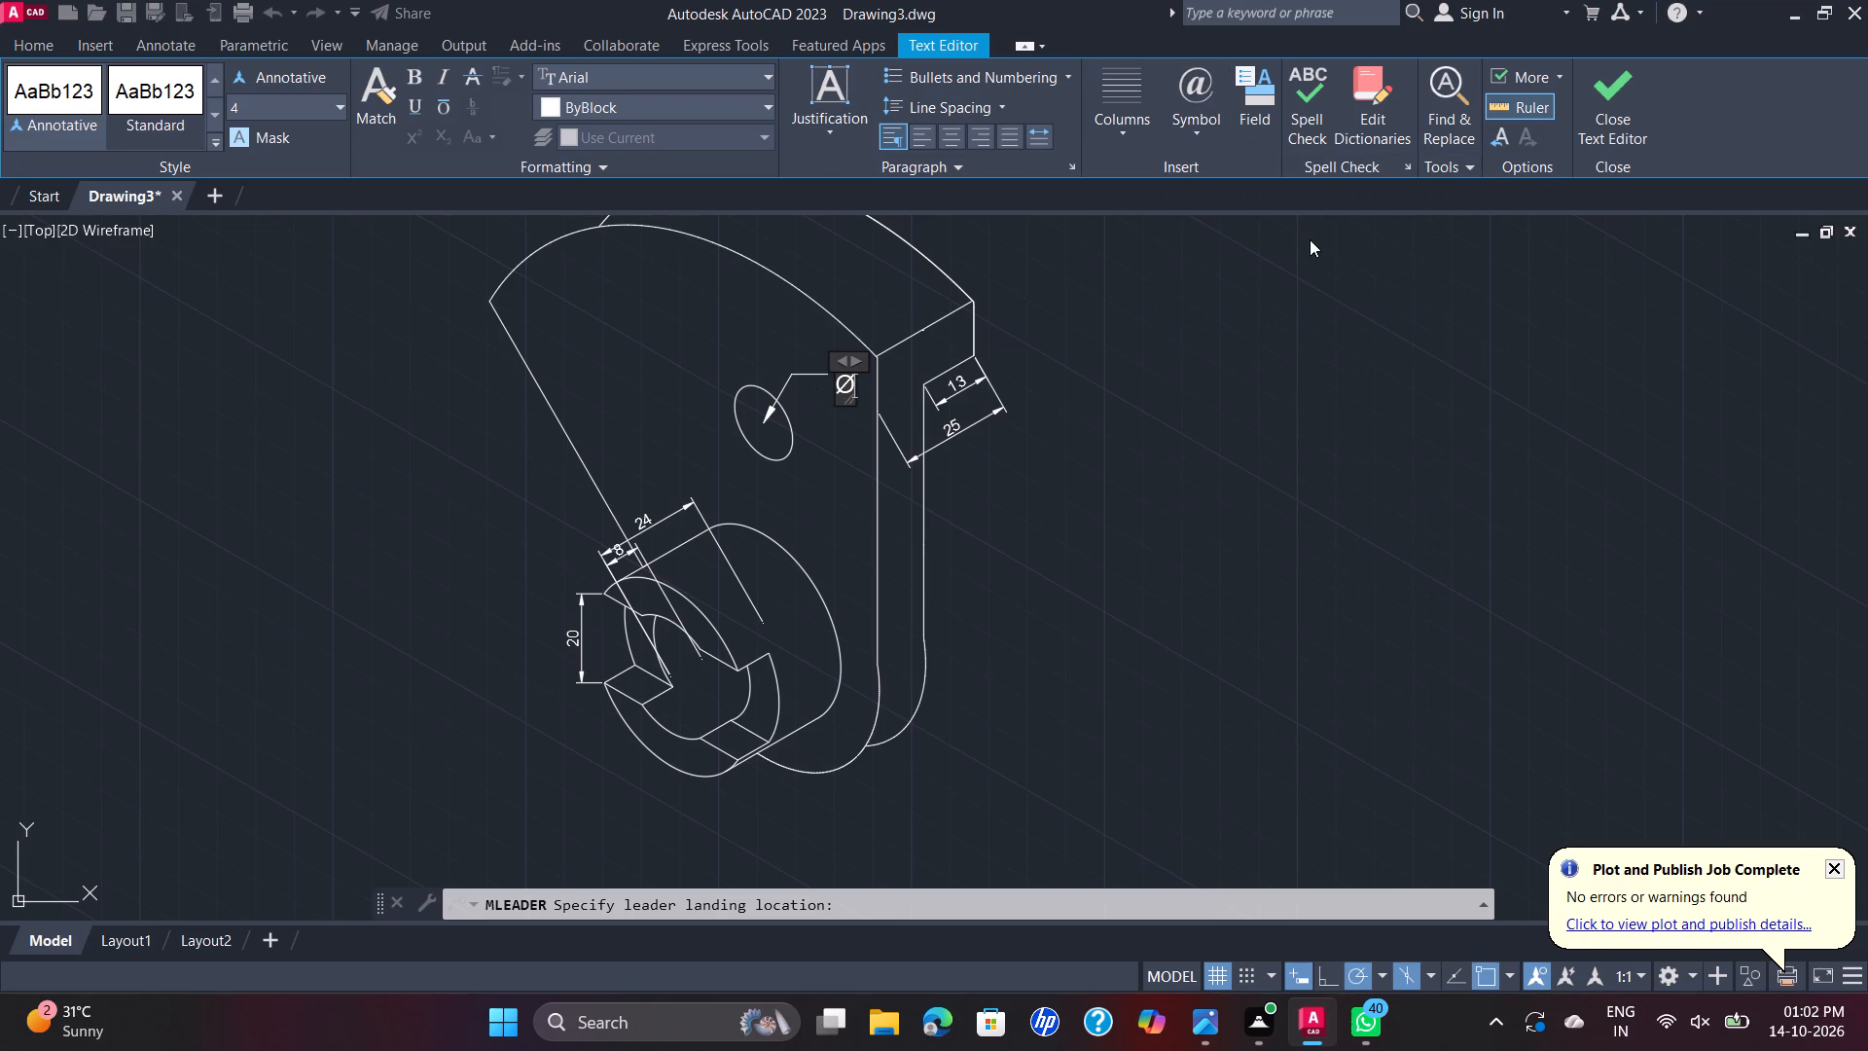
pyautogui.write('15')
pyautogui.press('Return')
pyautogui.press('BackSpace')
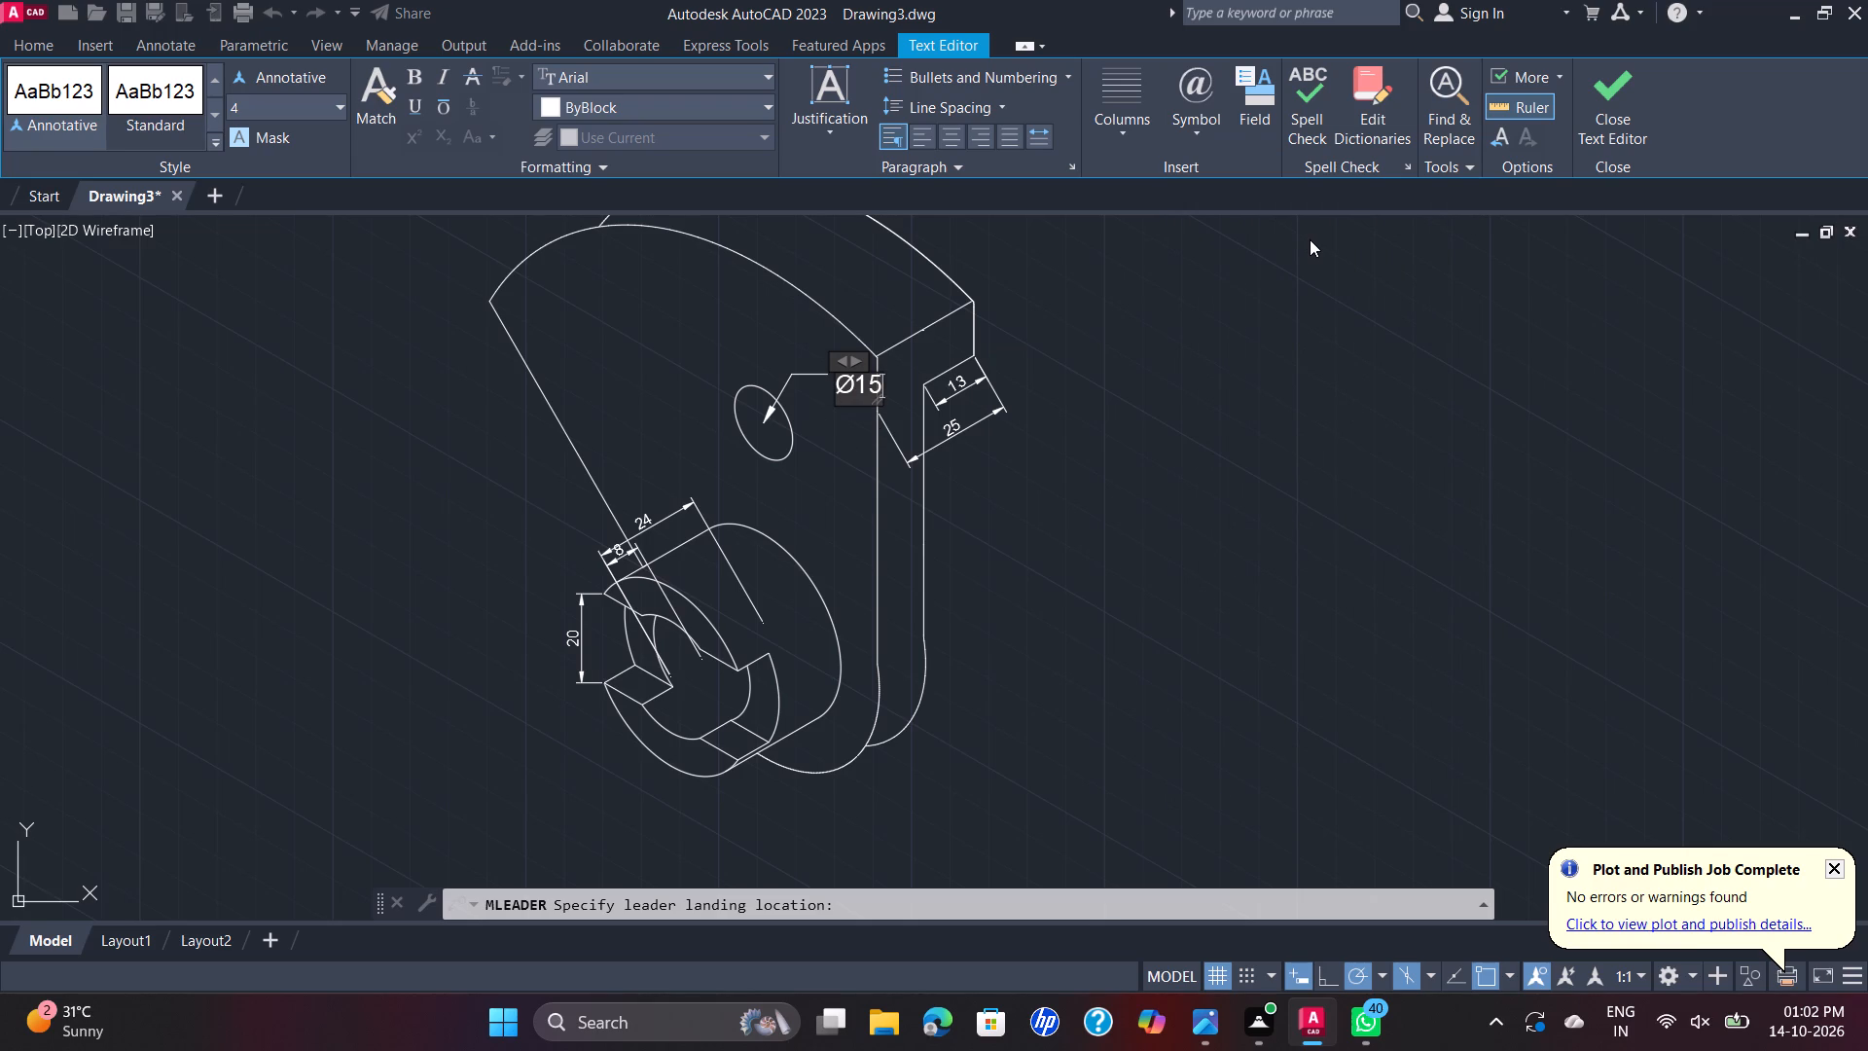
pyautogui.click(1310, 239)
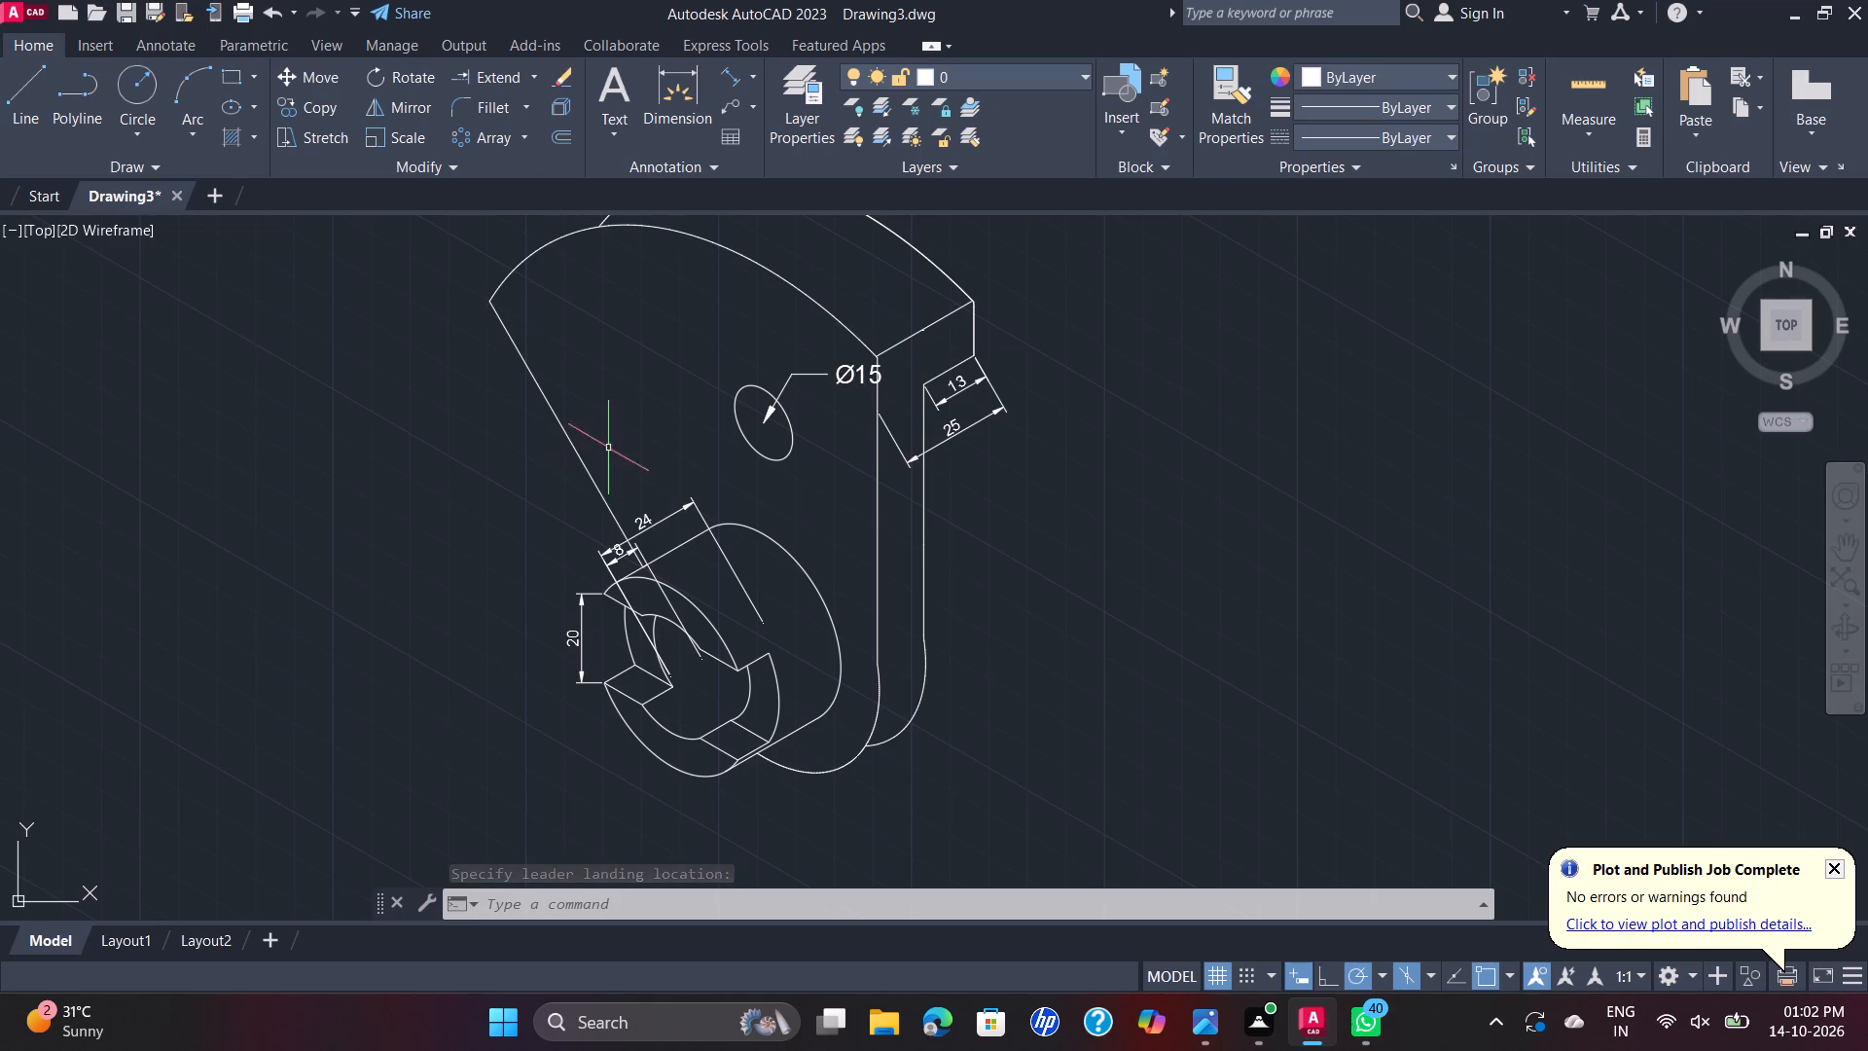
# Add a multileader pointing to the far edge of the boss's bore, with the text Ø25 to the left of the boss.
pyautogui.press('space')
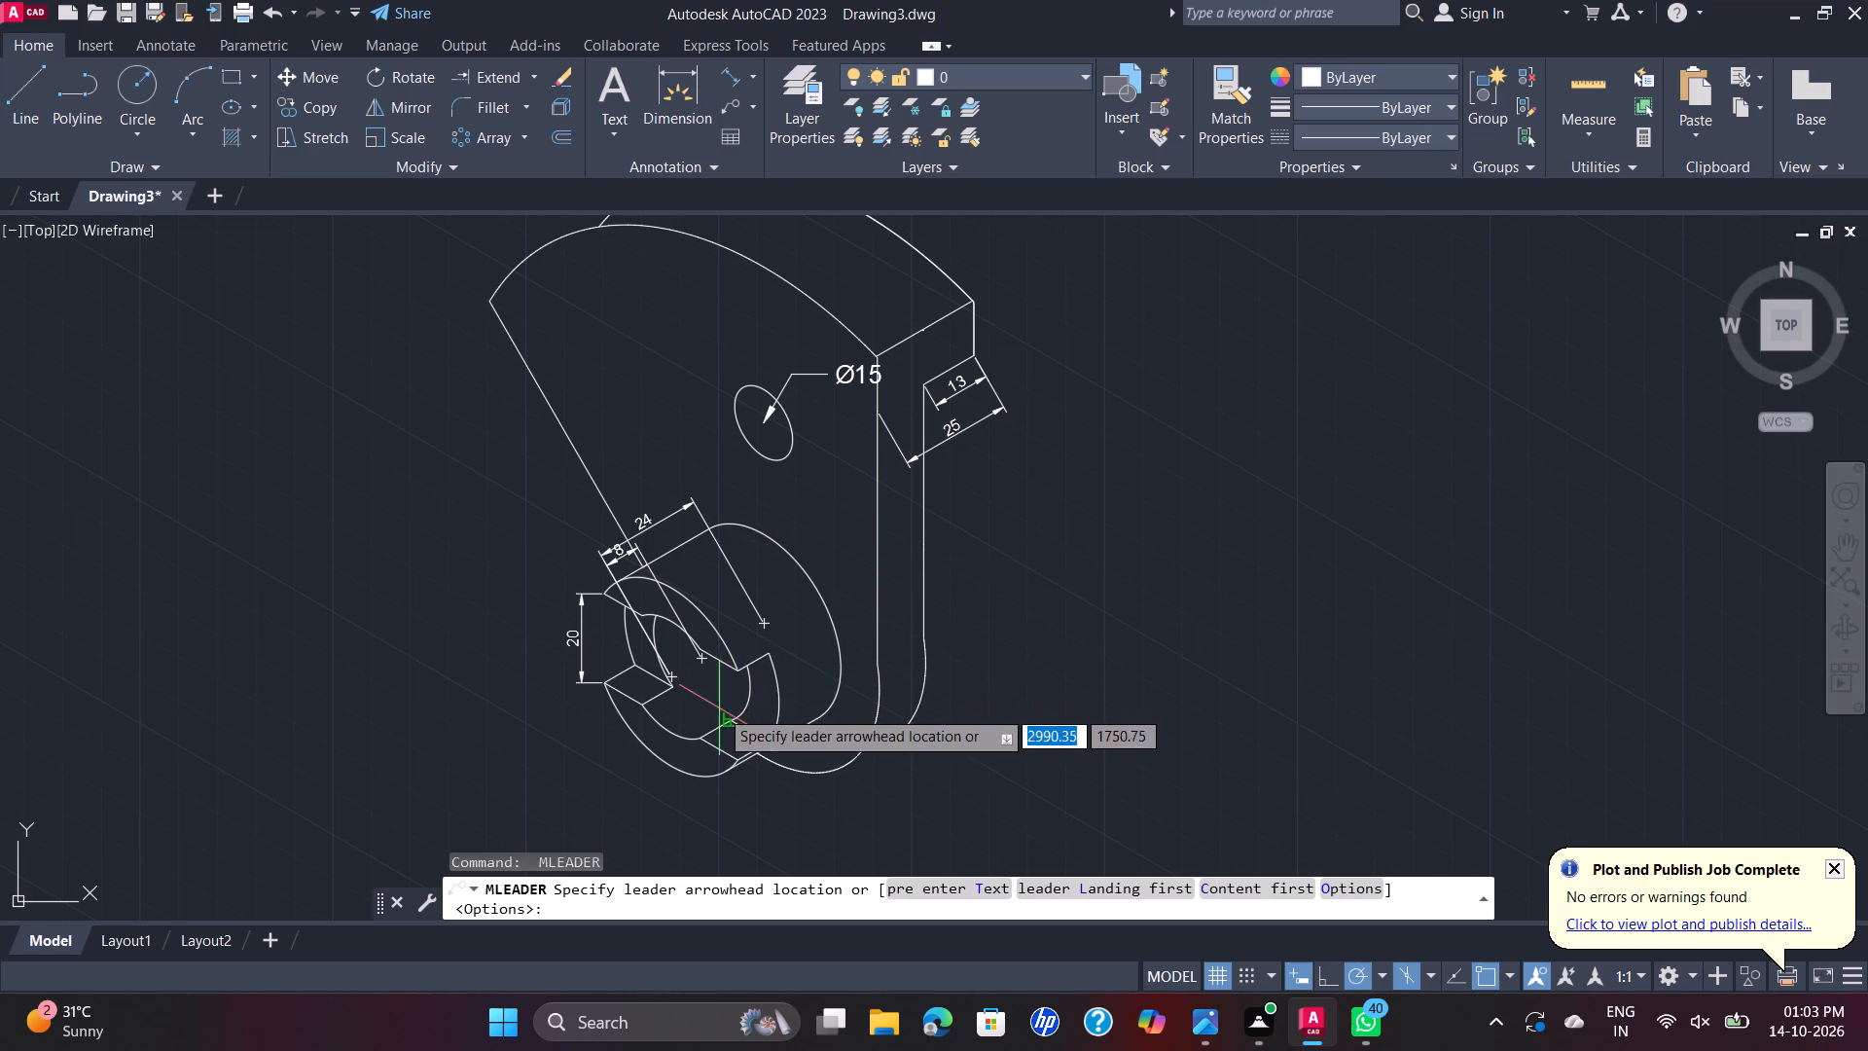
pyautogui.click(745, 695)
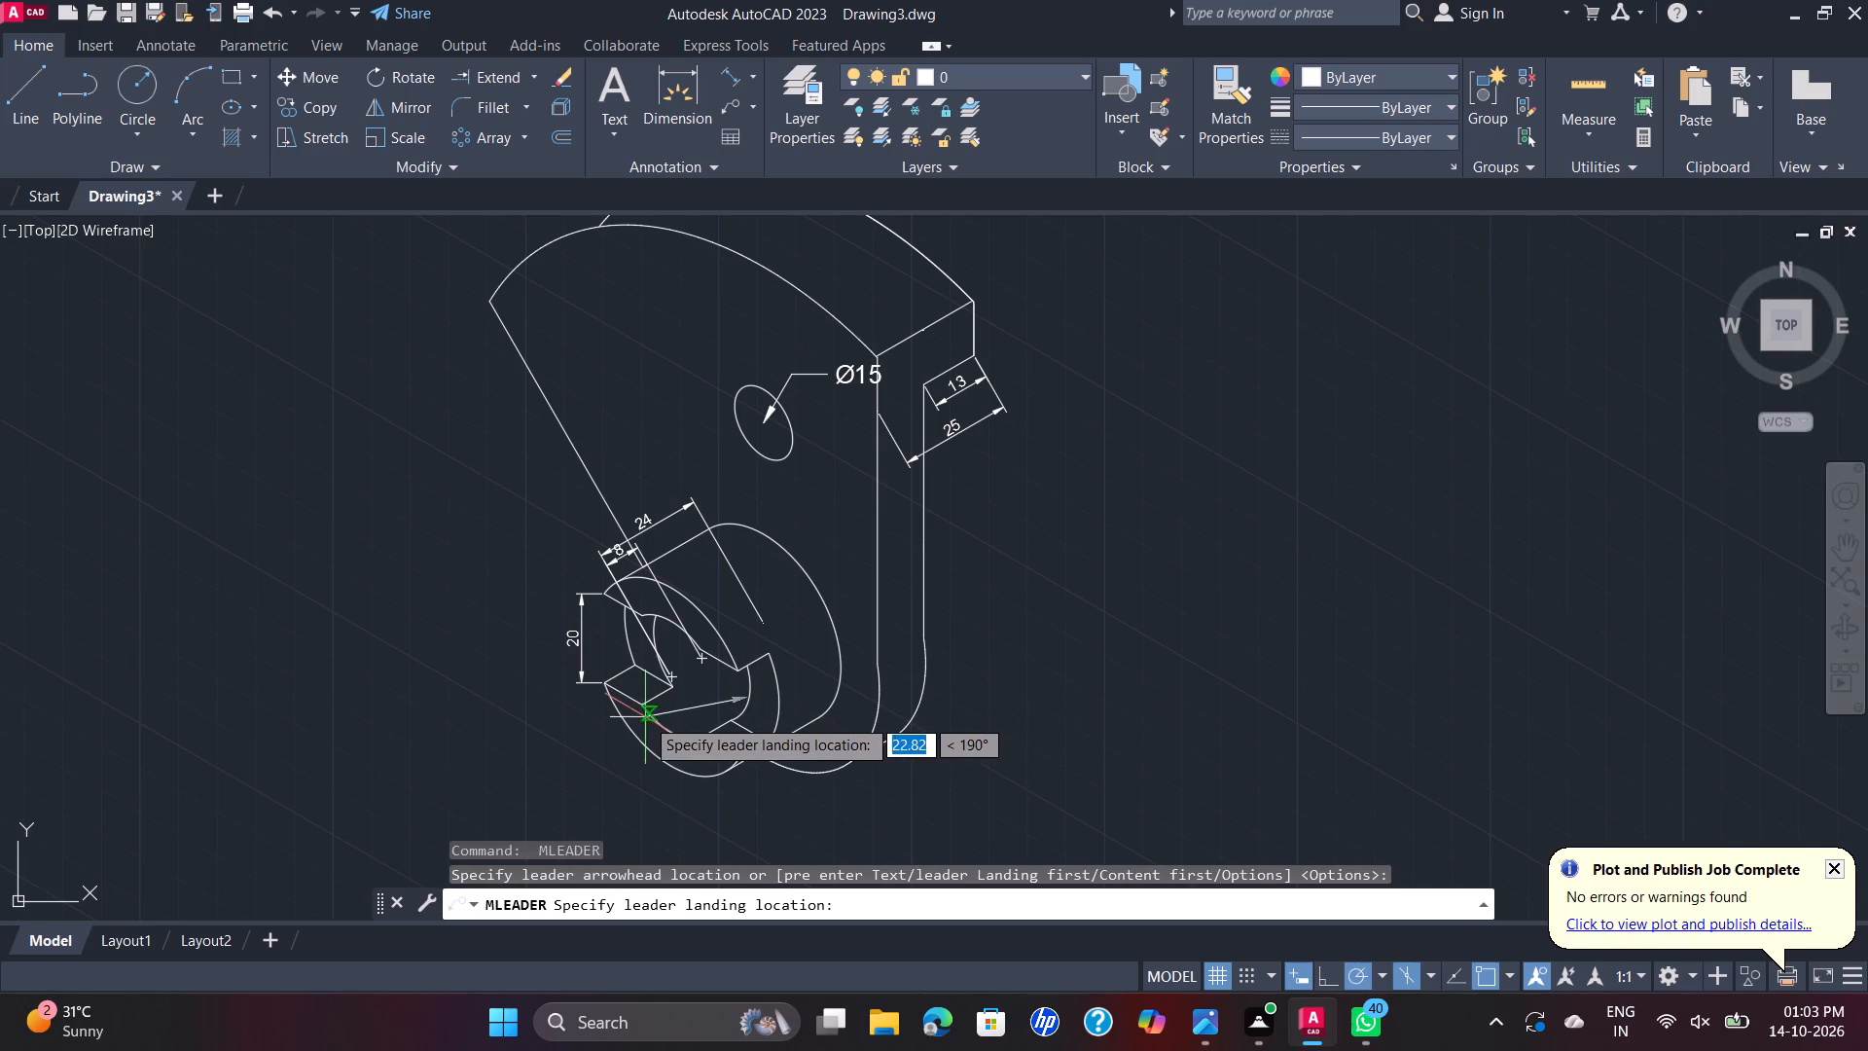
pyautogui.click(526, 733)
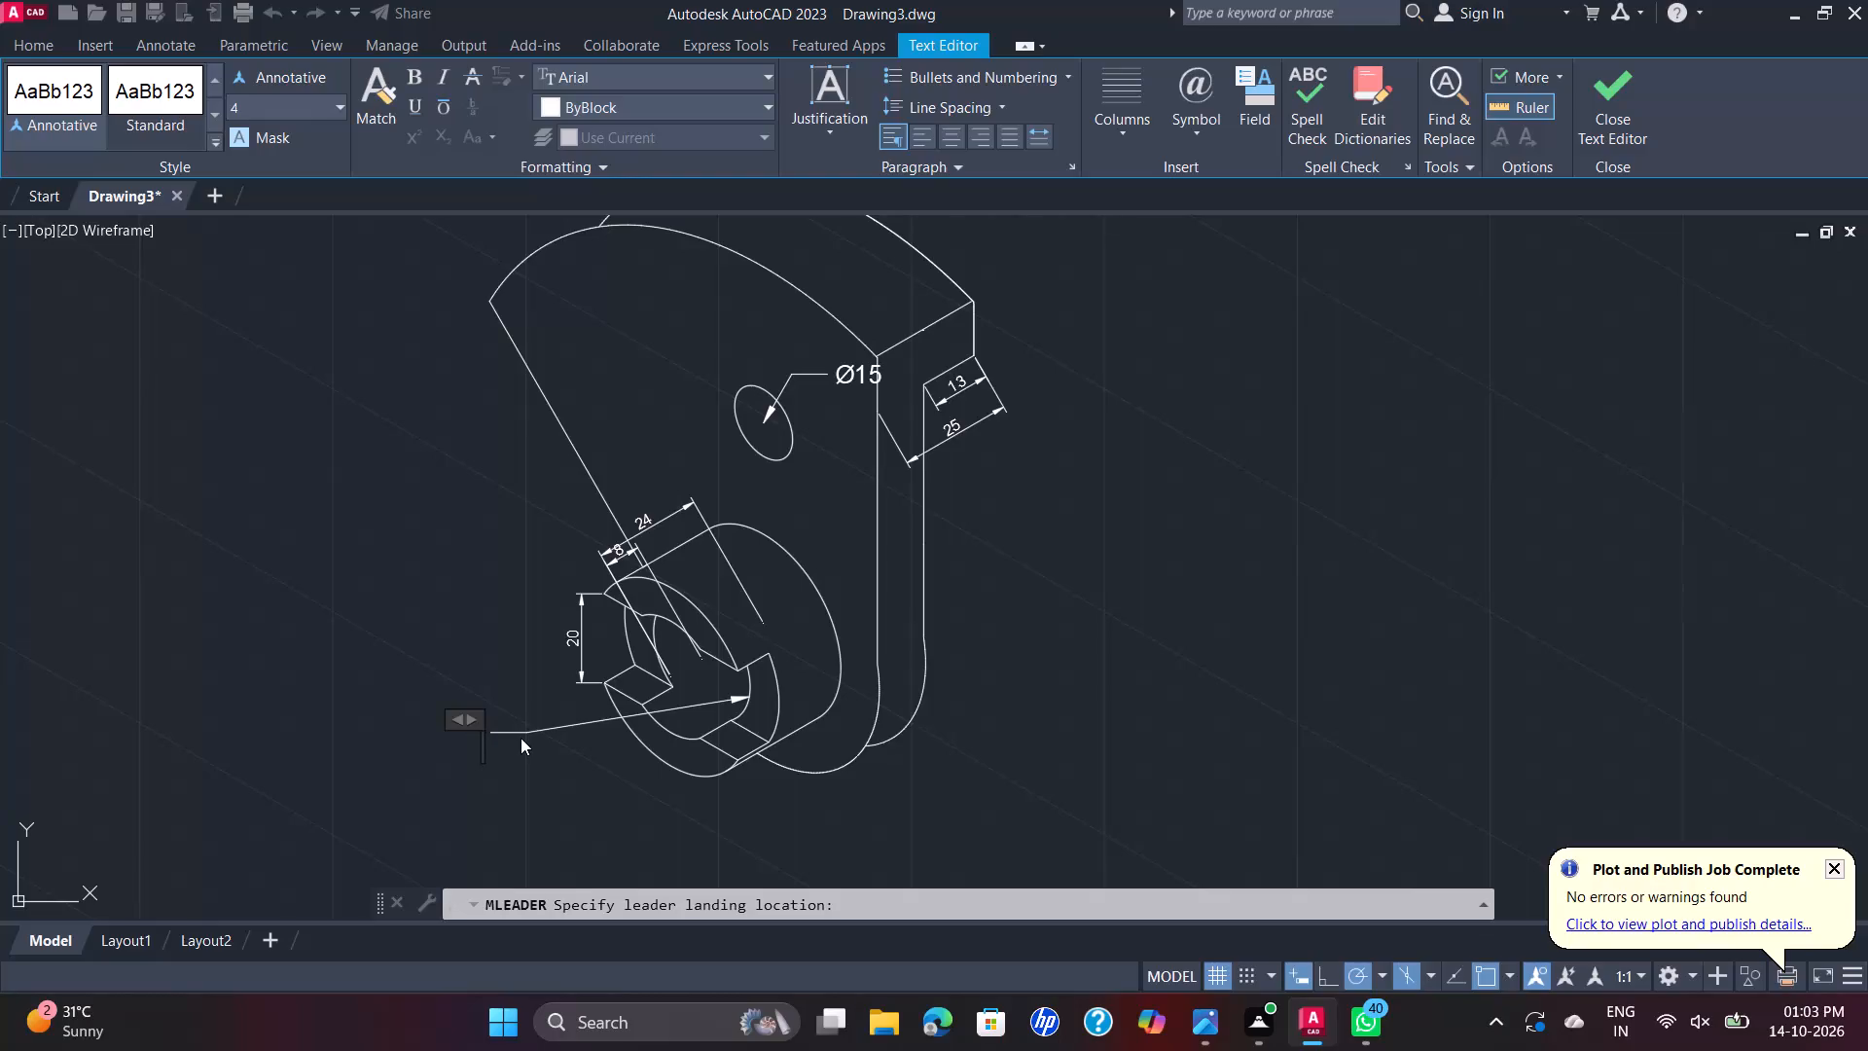
pyautogui.press('2')
pyautogui.press('BackSpace')
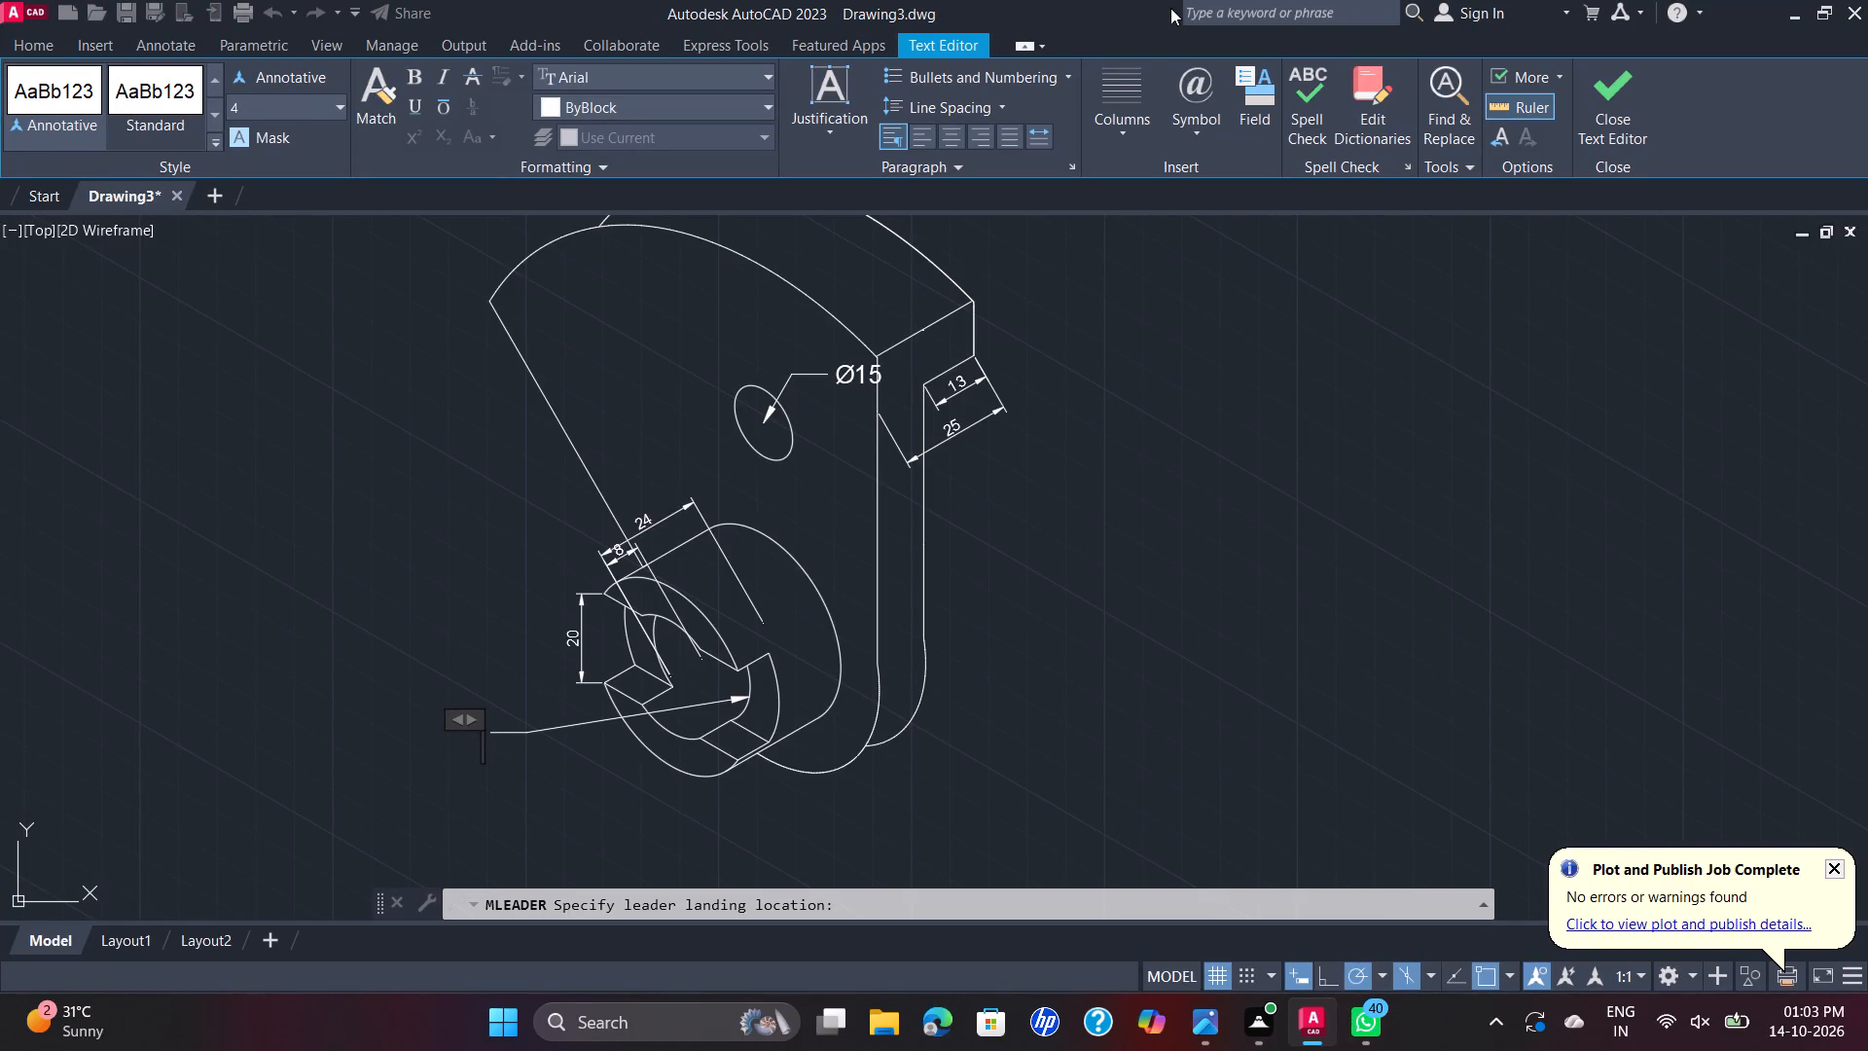
pyautogui.click(1209, 135)
pyautogui.click(1239, 236)
pyautogui.write('25')
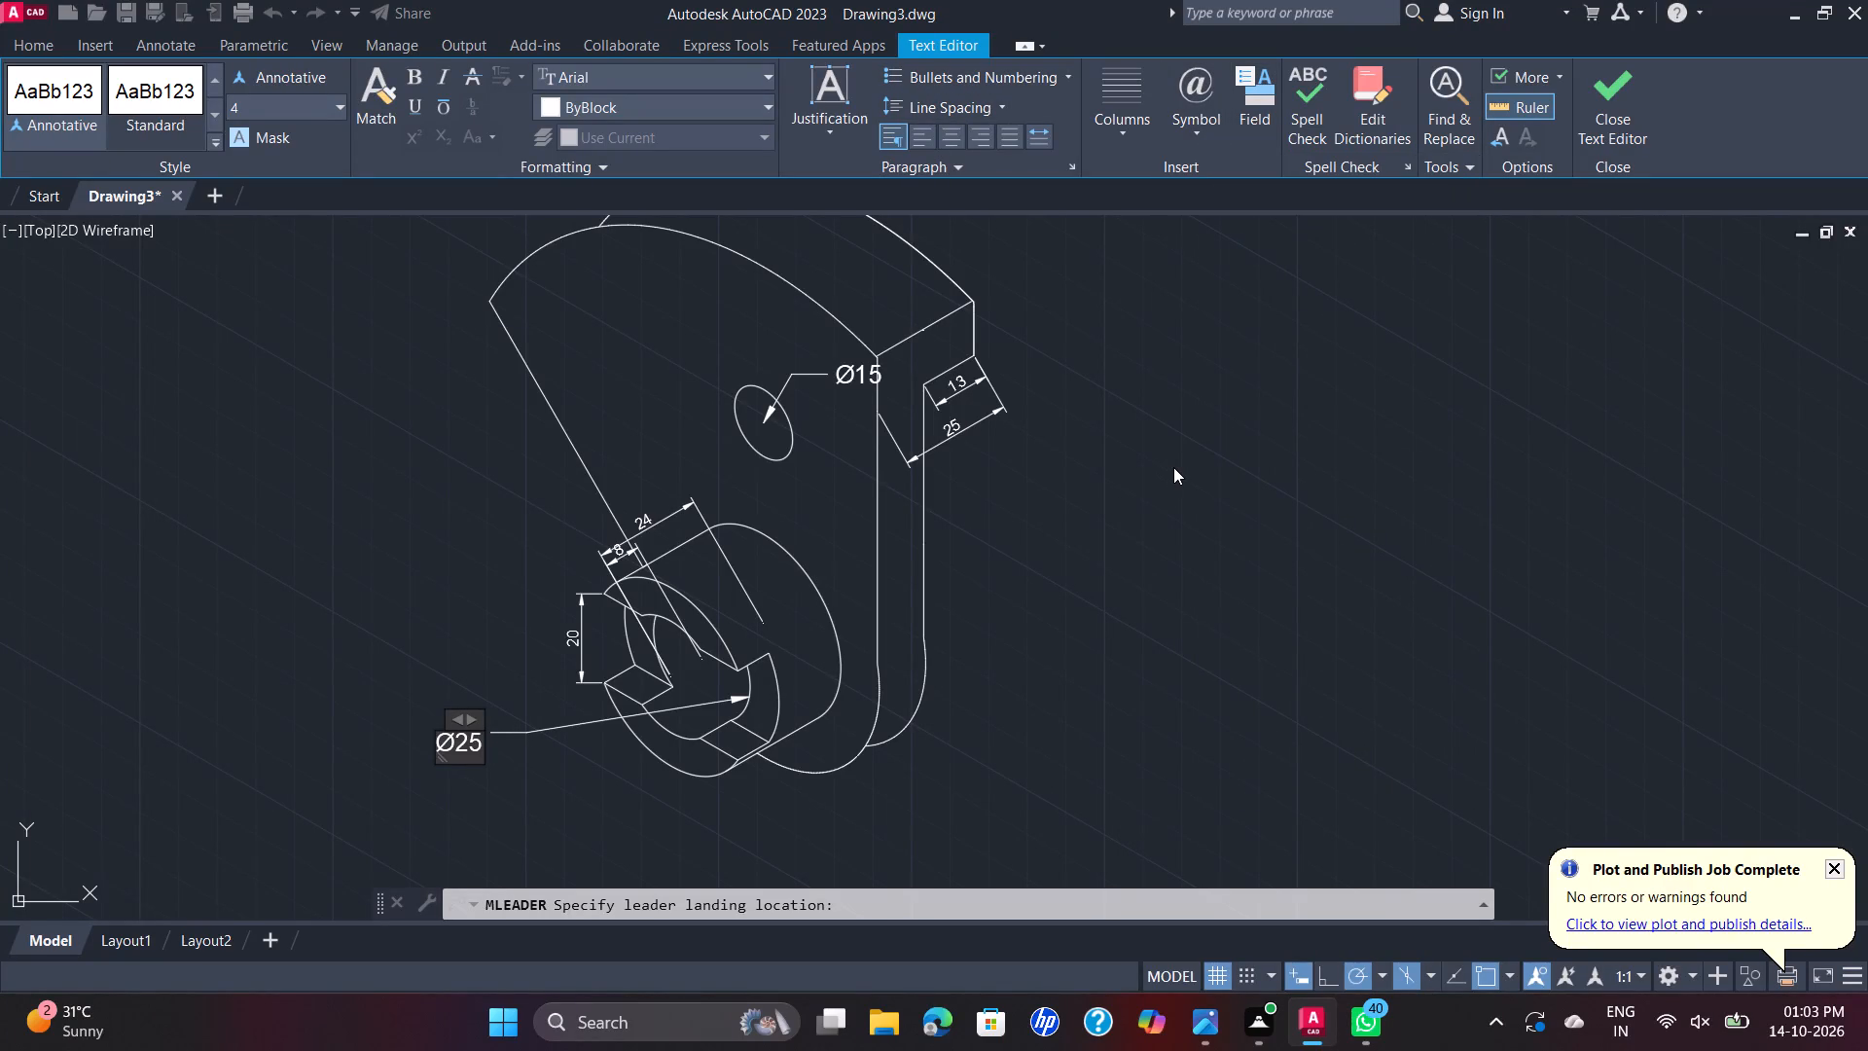
pyautogui.press('Return')
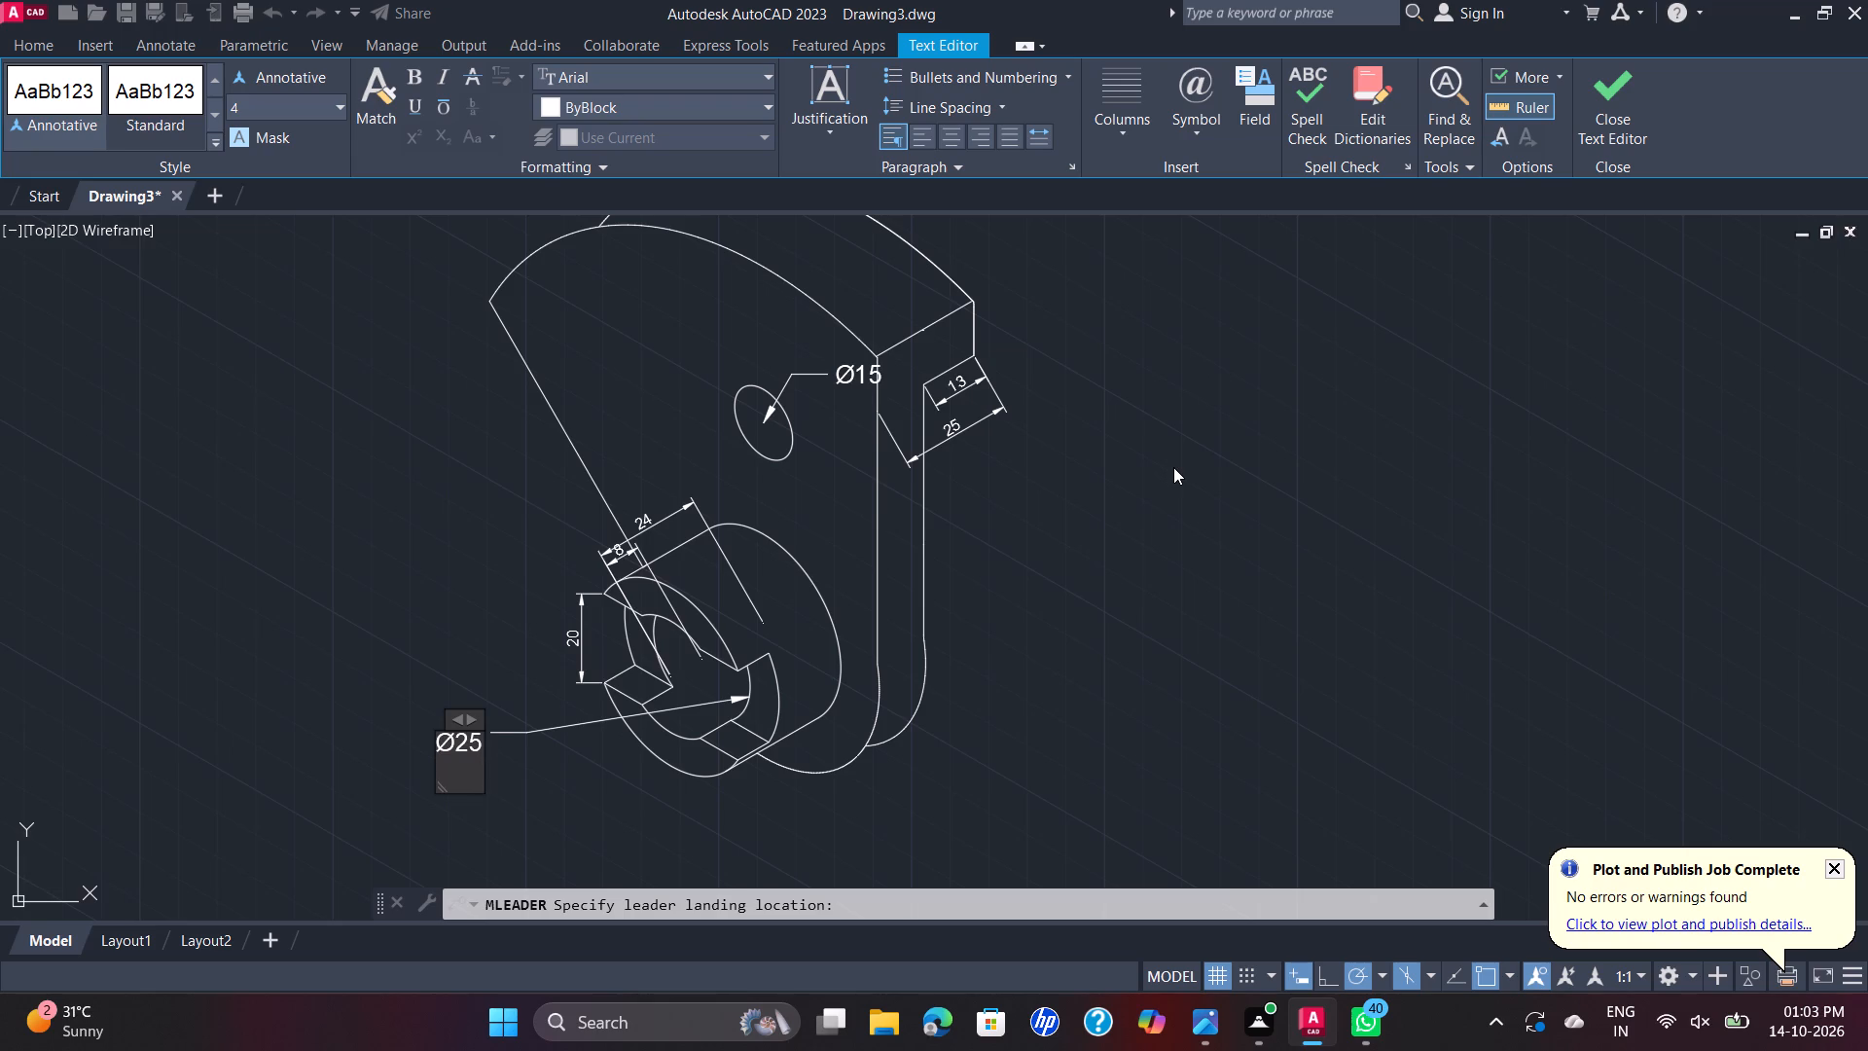
pyautogui.press('BackSpace')
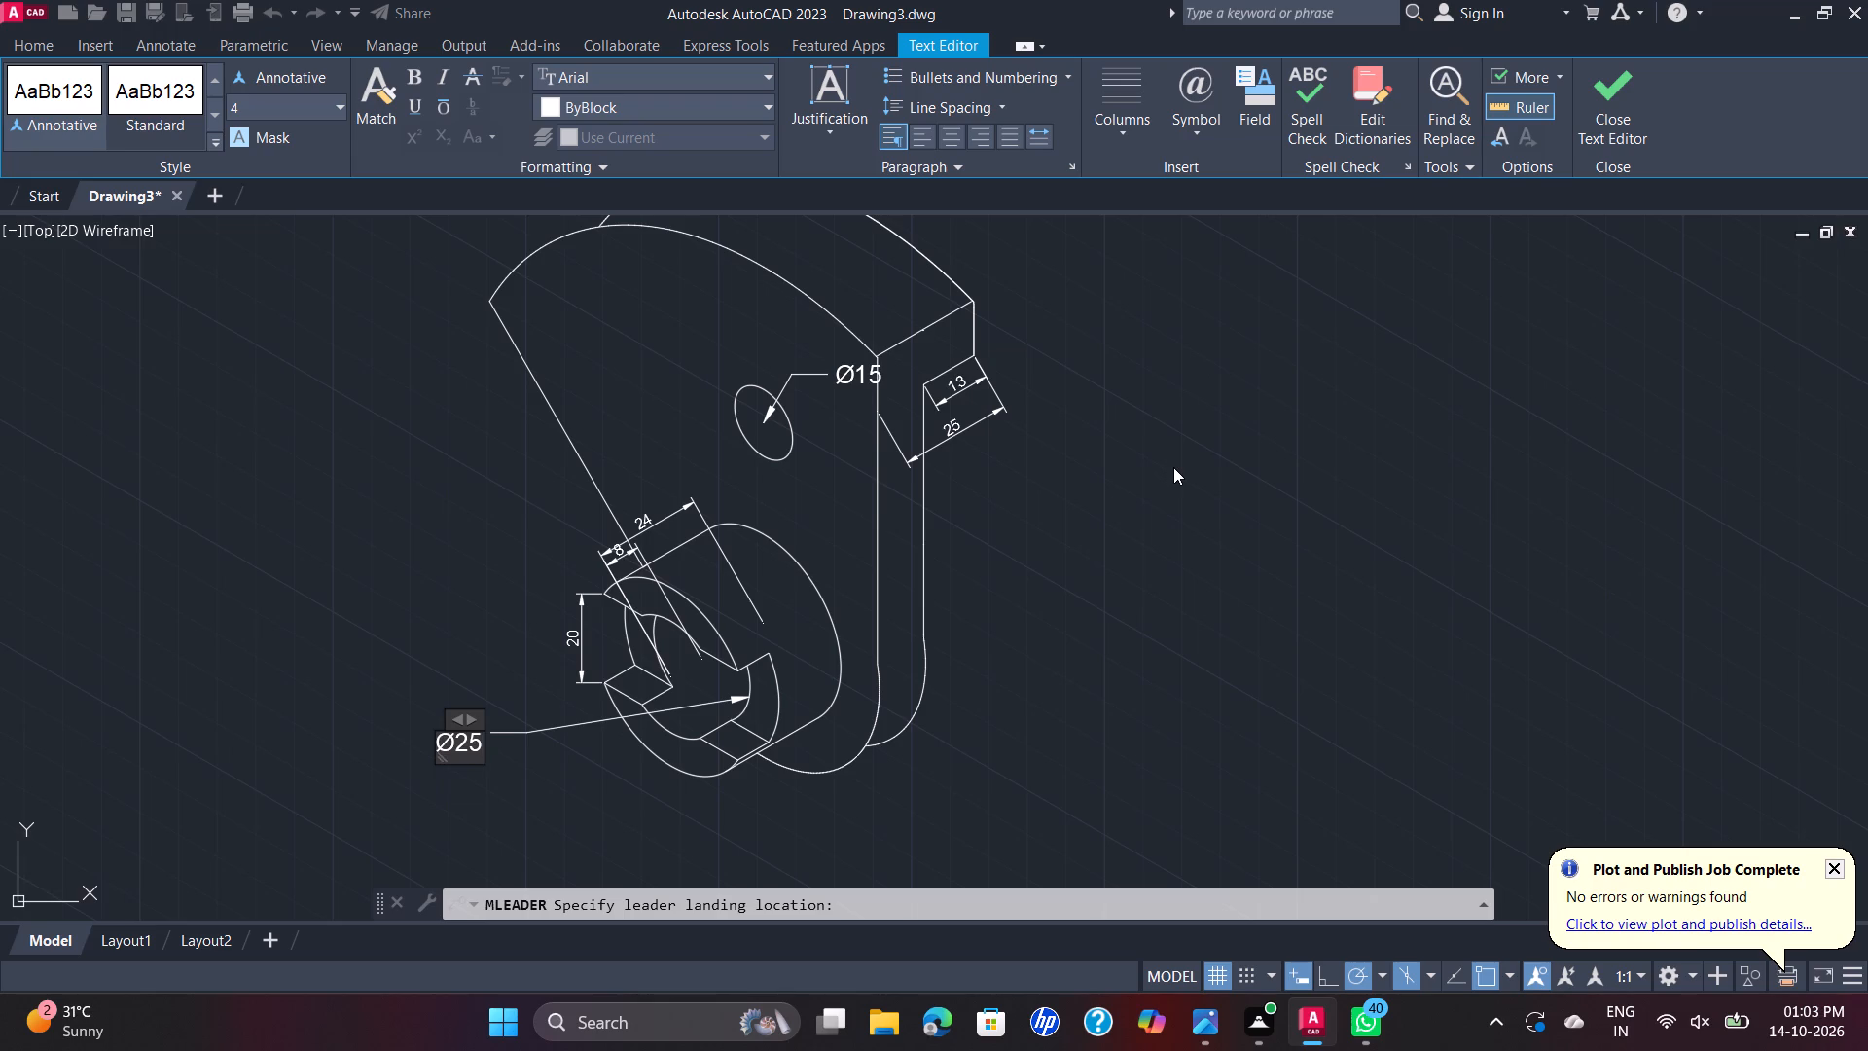
pyautogui.click(1173, 467)
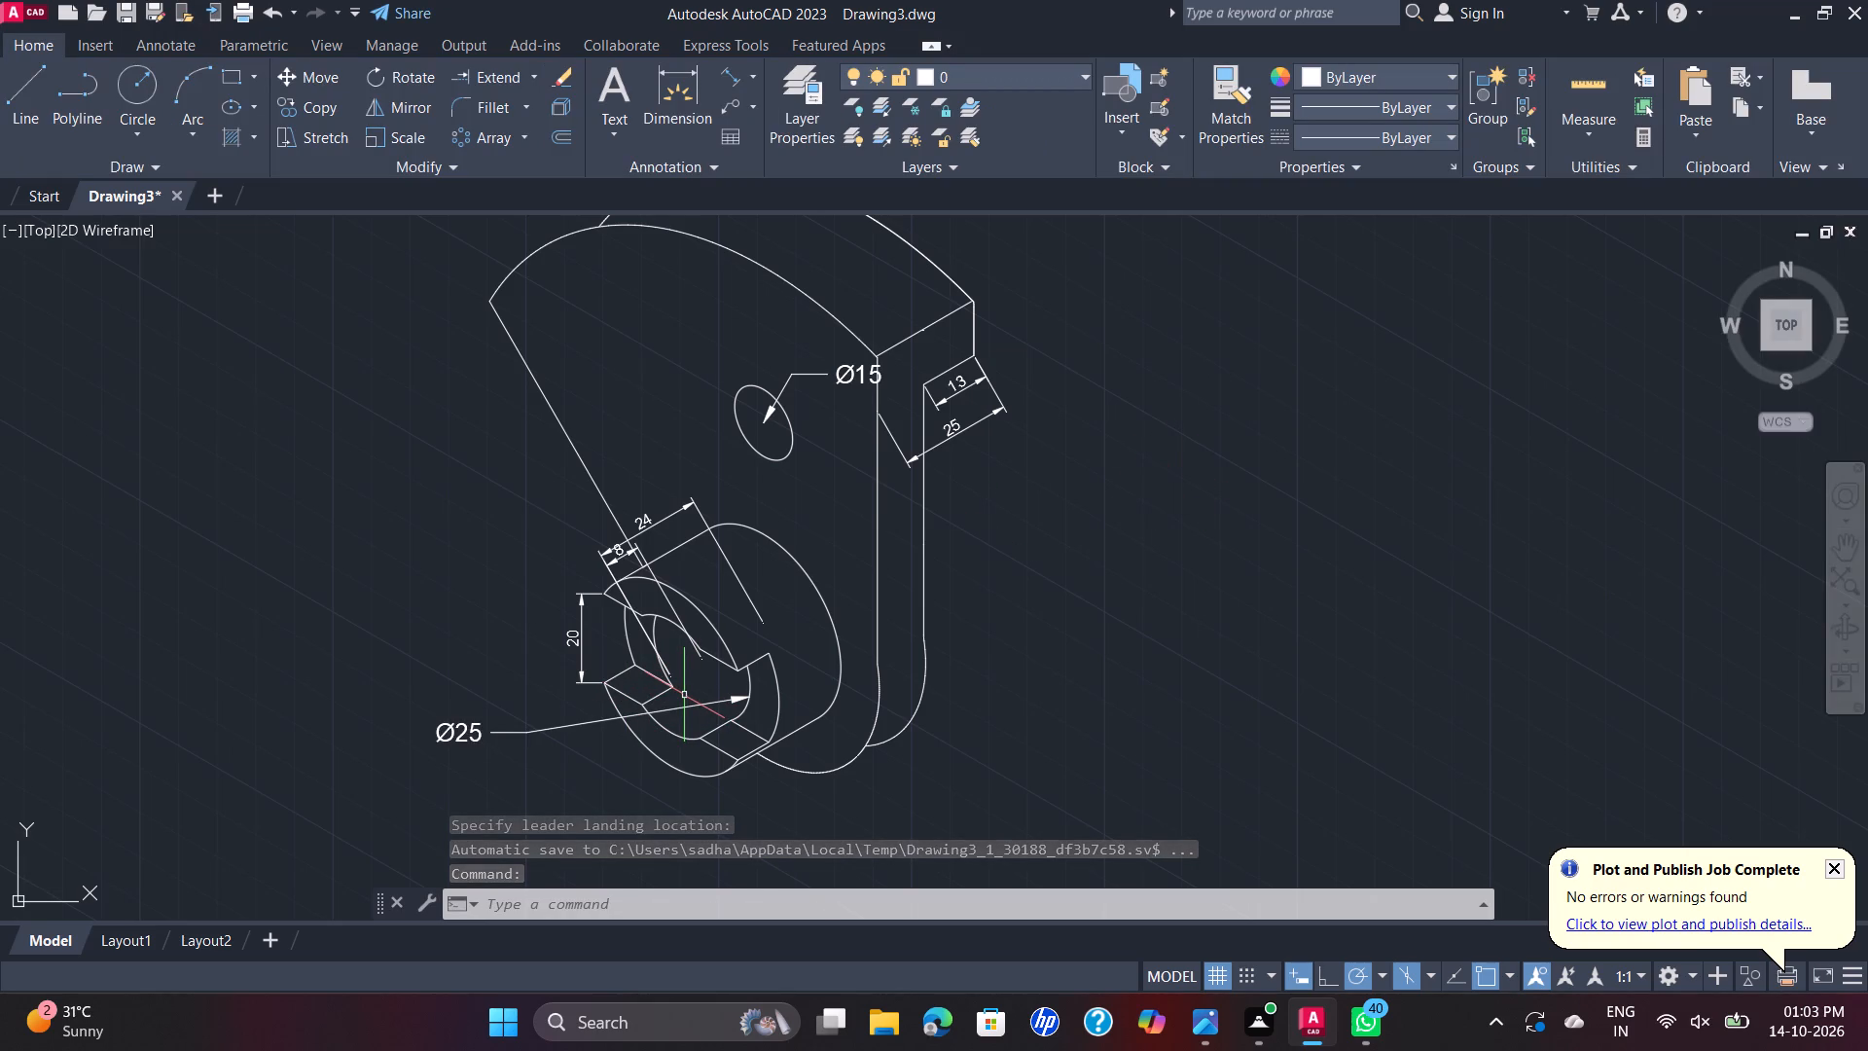
# Add a horizontal multileader pointing to the bottom of the boss's outer front circle, with the text Ø40 below the Ø25 label.
pyautogui.press('space')
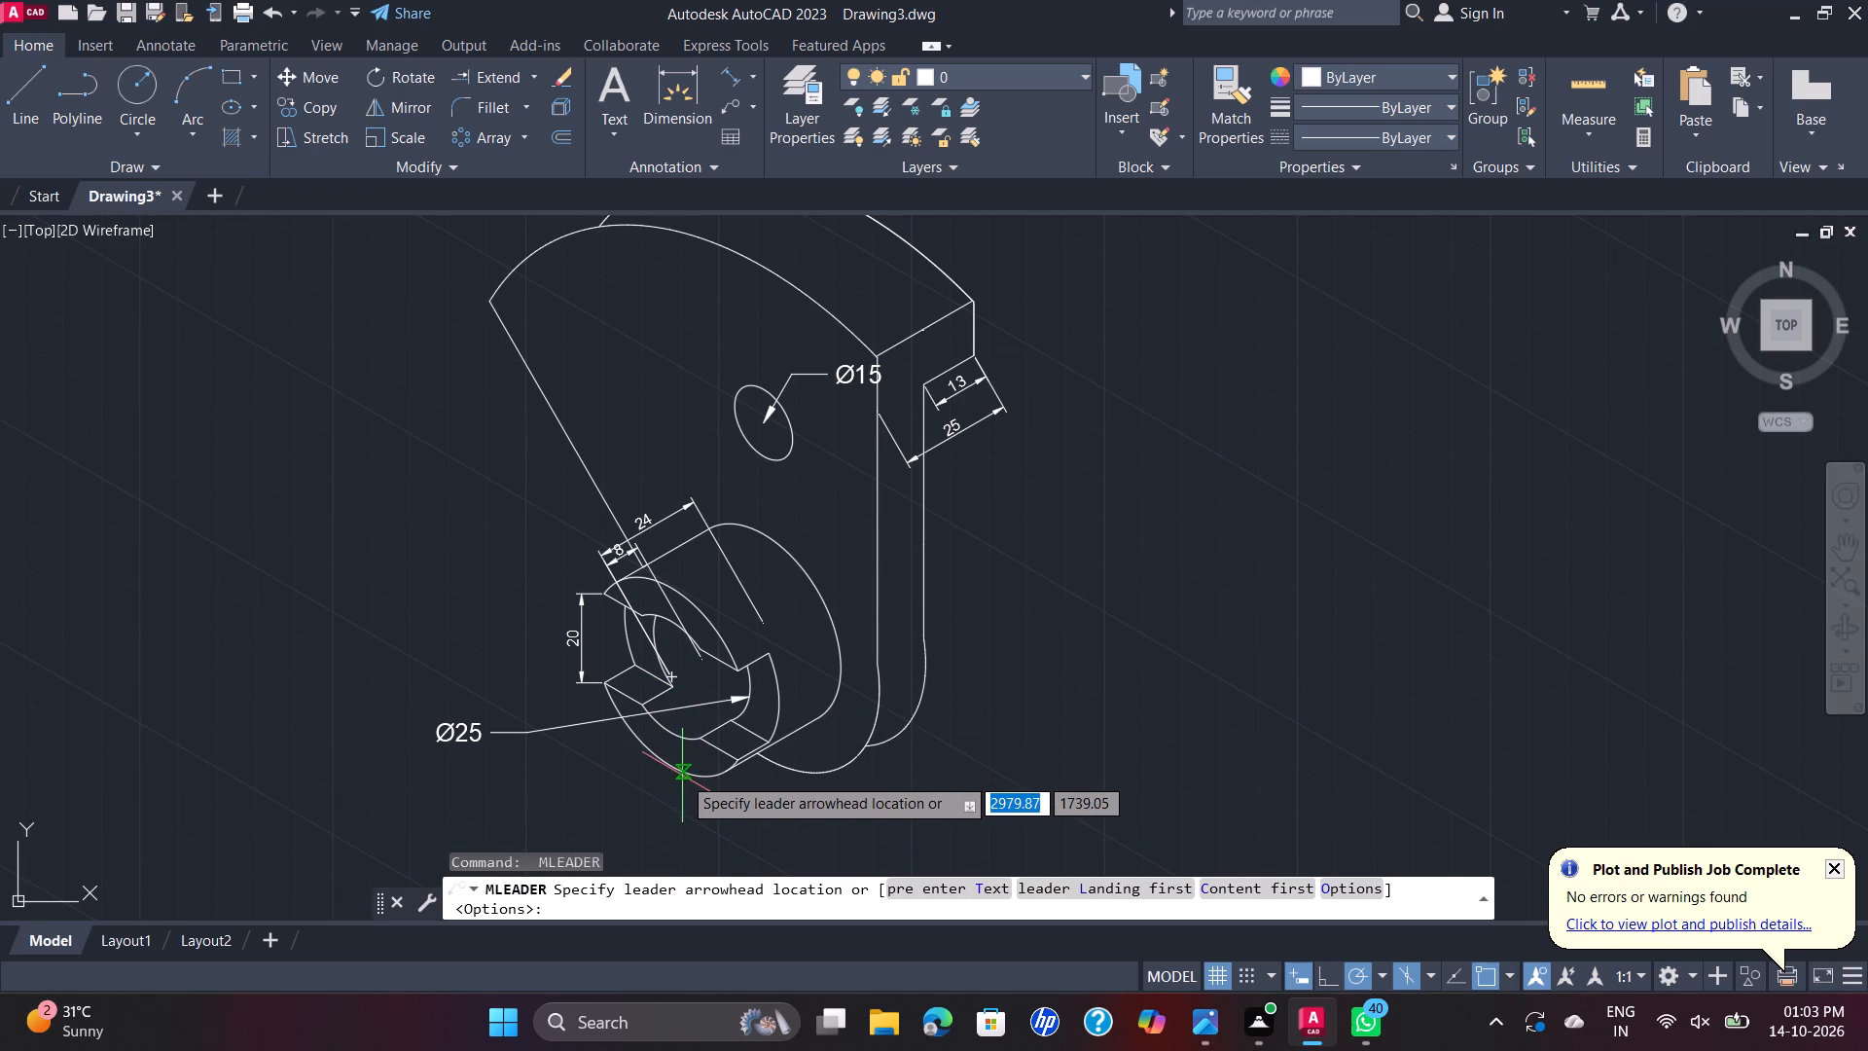
pyautogui.click(685, 774)
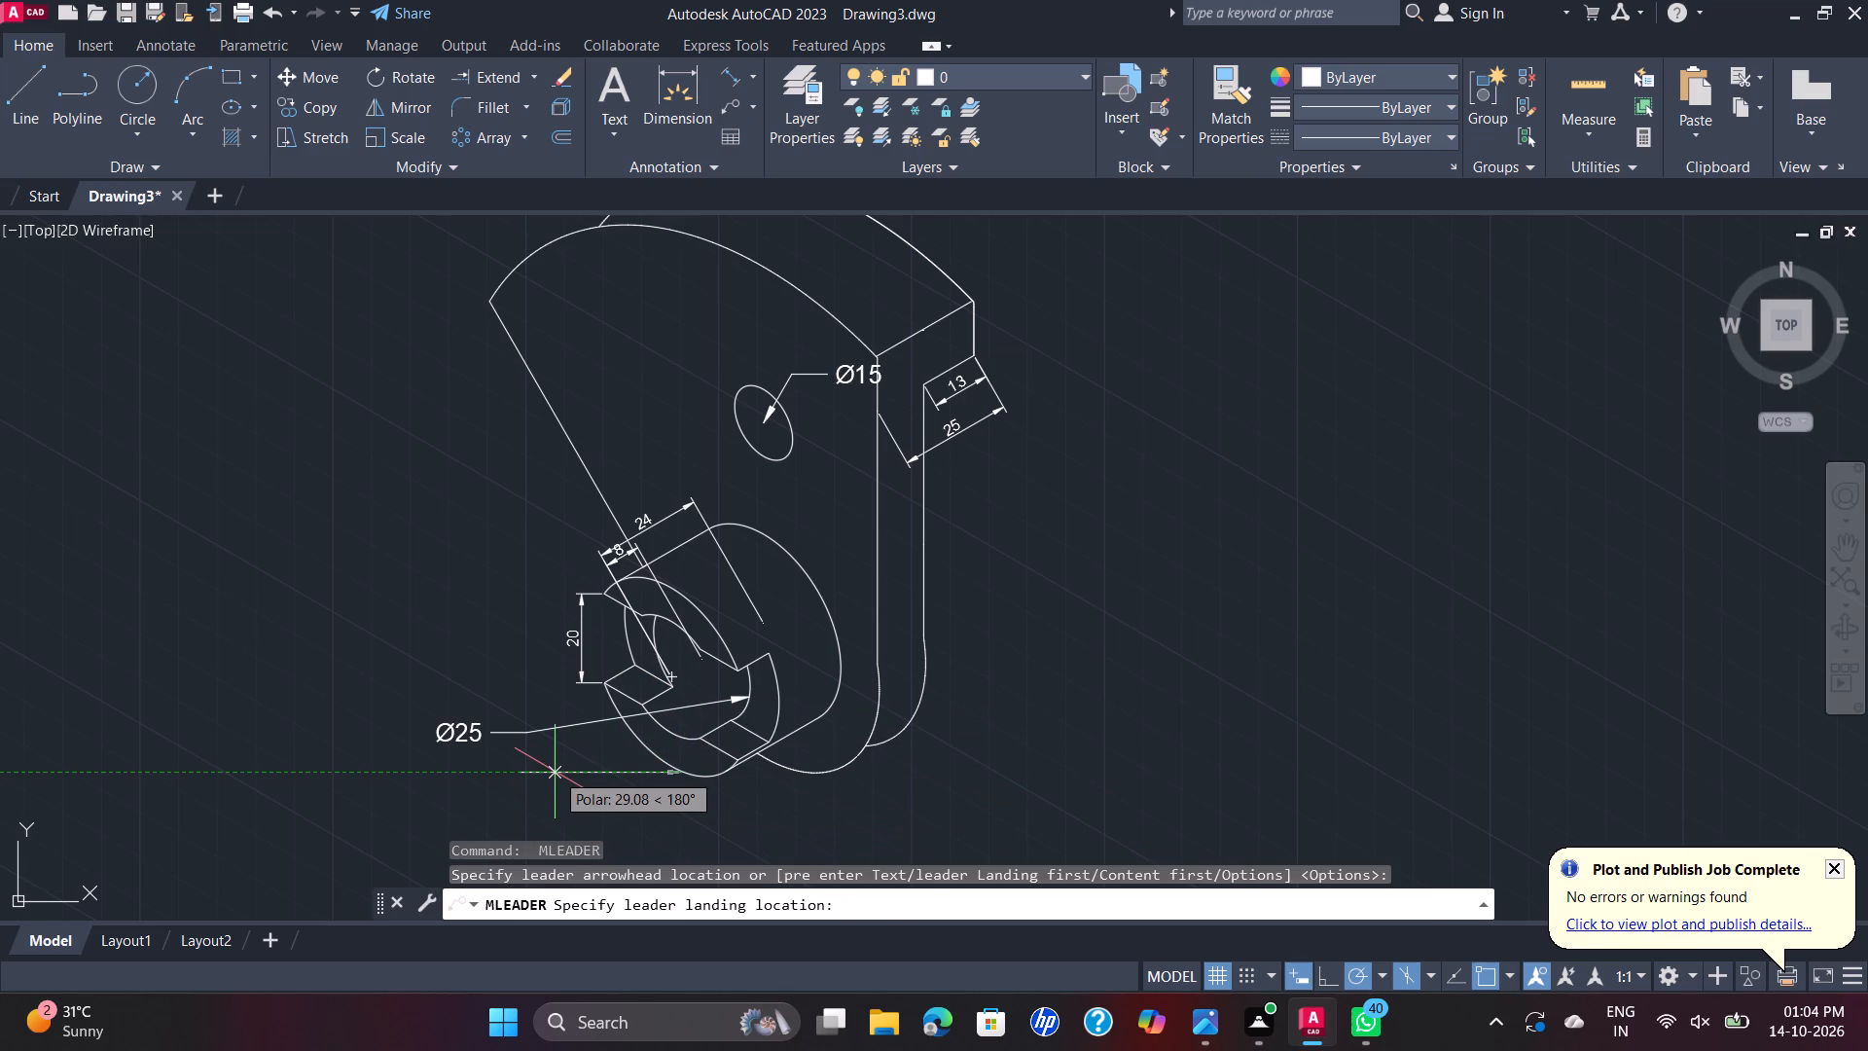
pyautogui.click(555, 772)
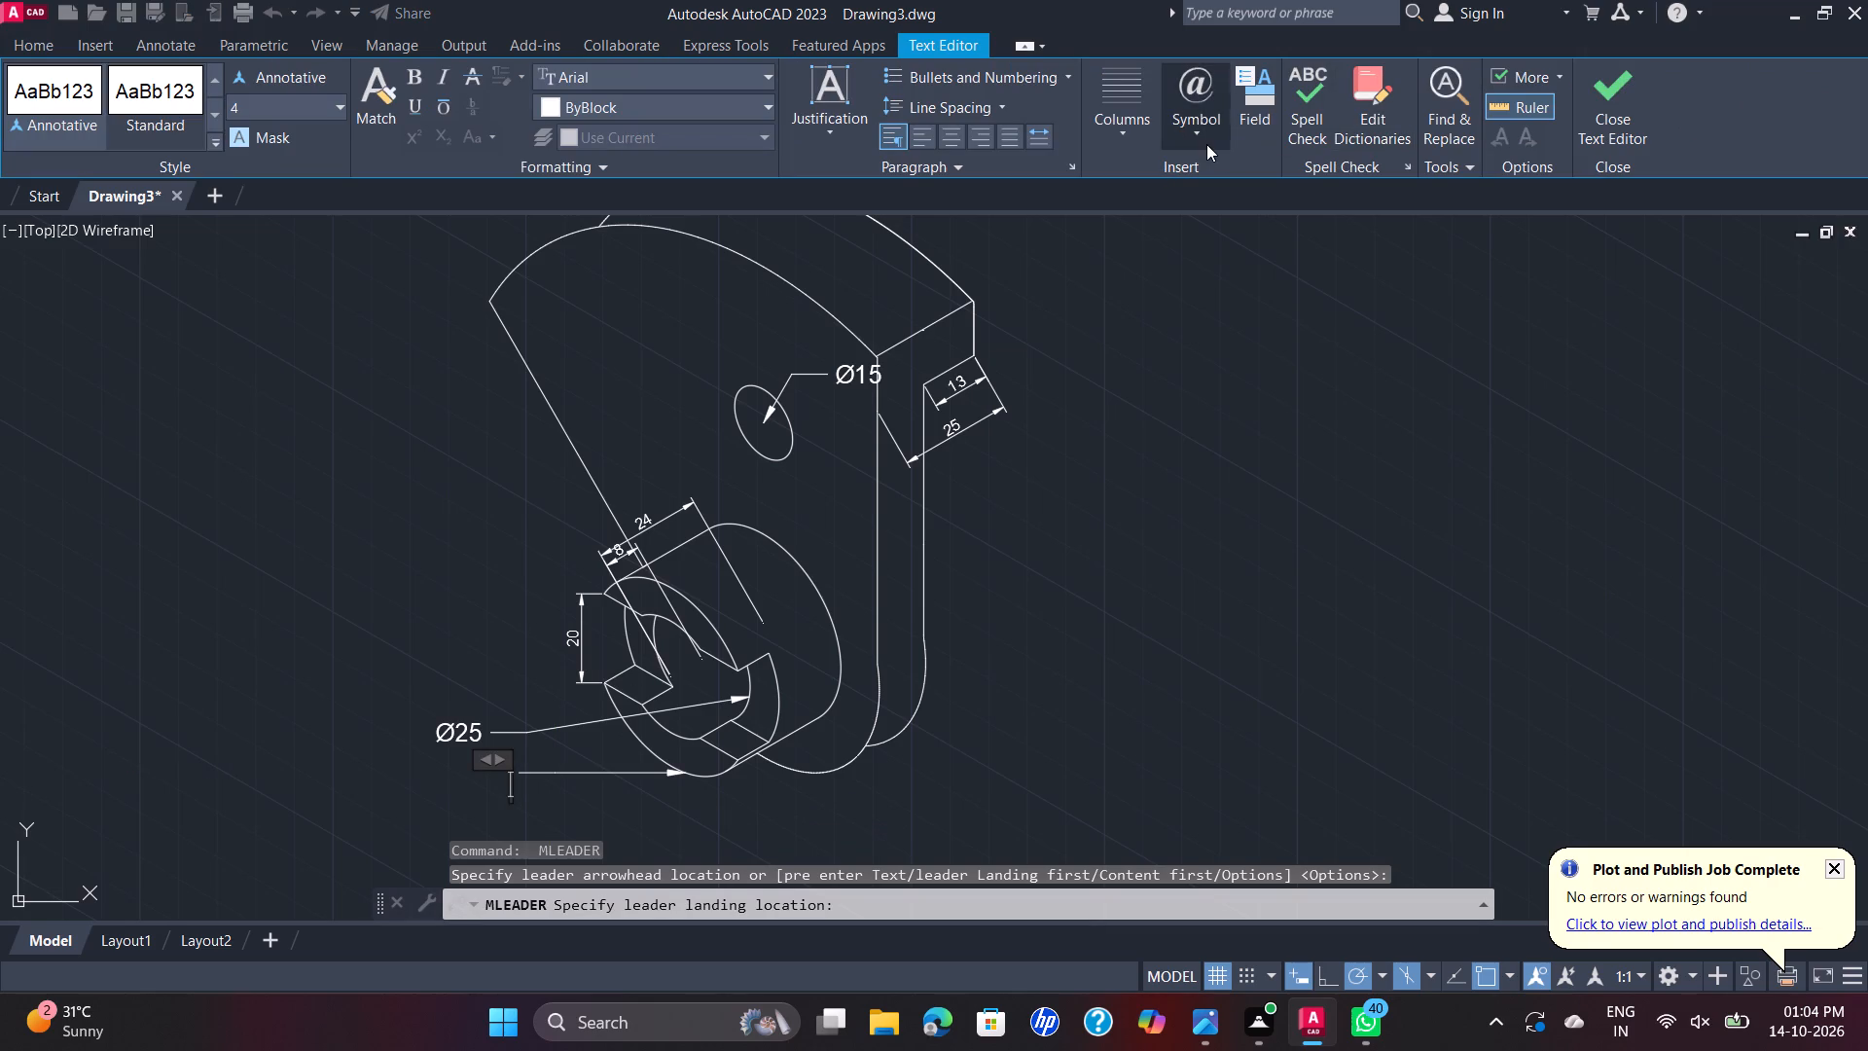
pyautogui.click(1198, 145)
pyautogui.click(1230, 236)
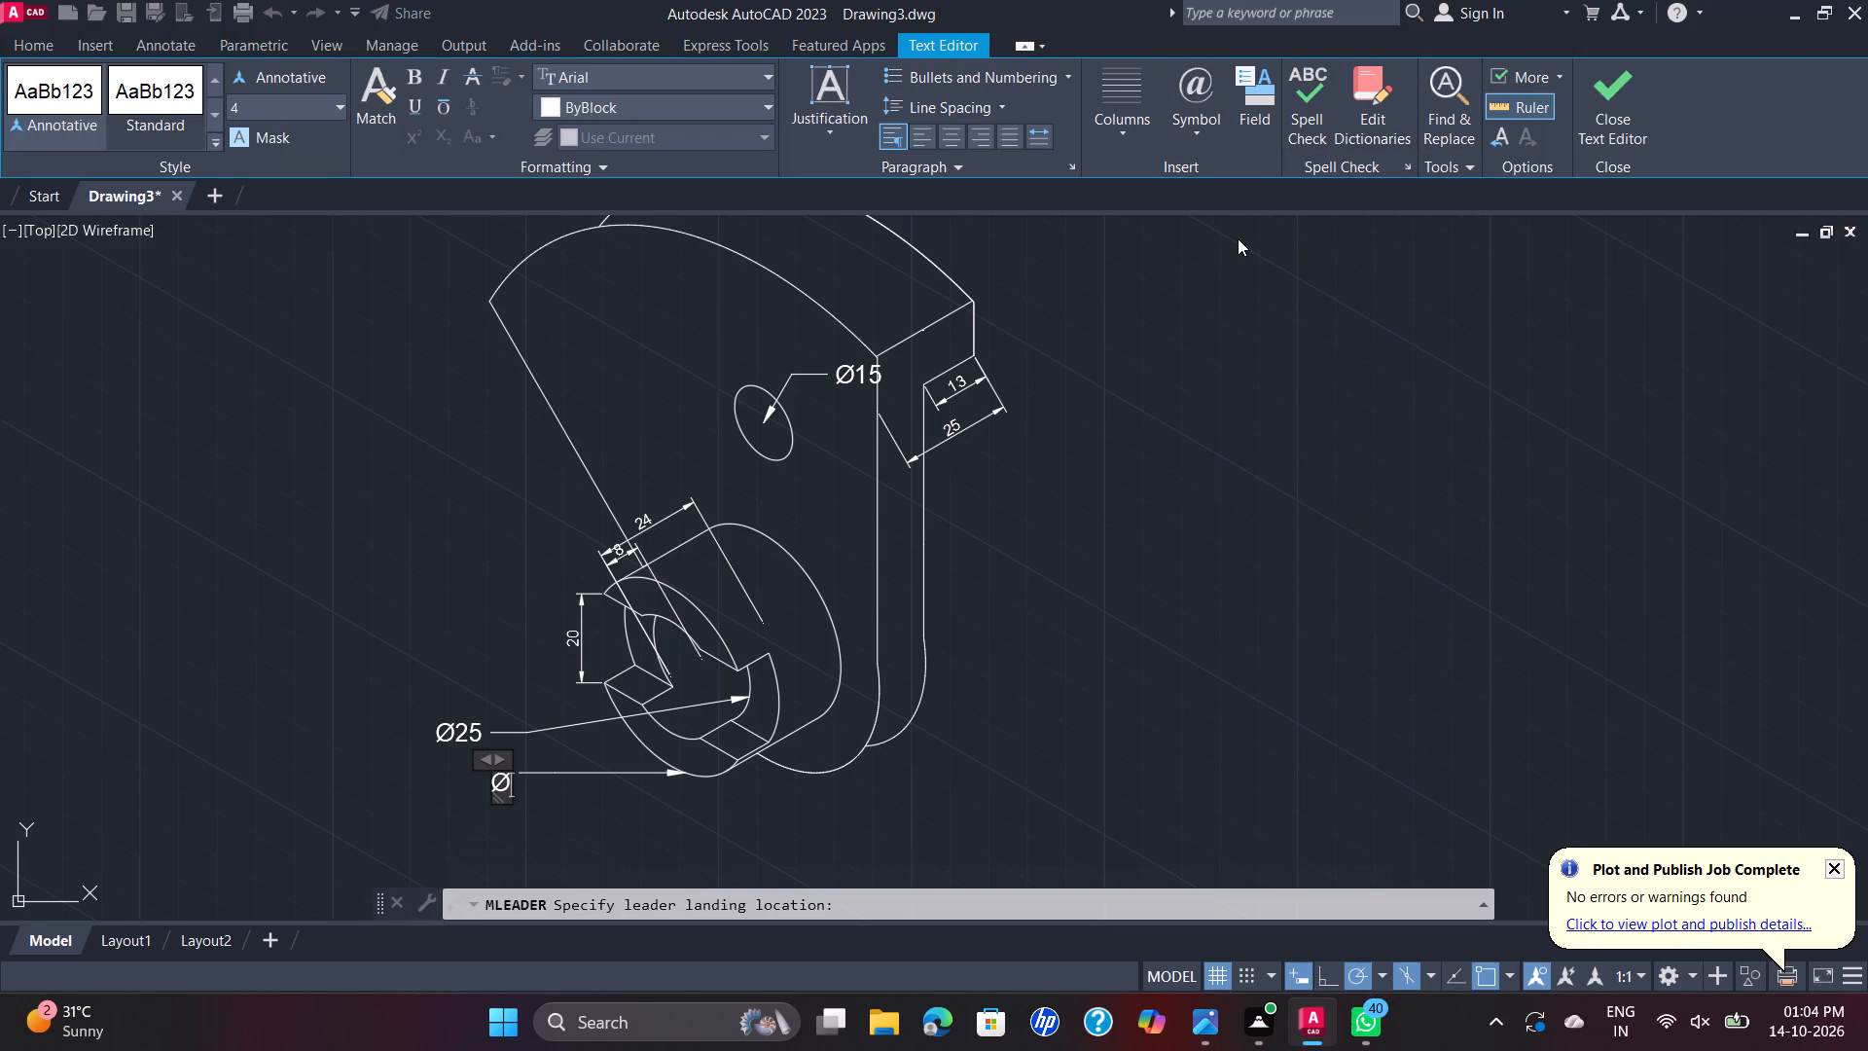
pyautogui.write('40')
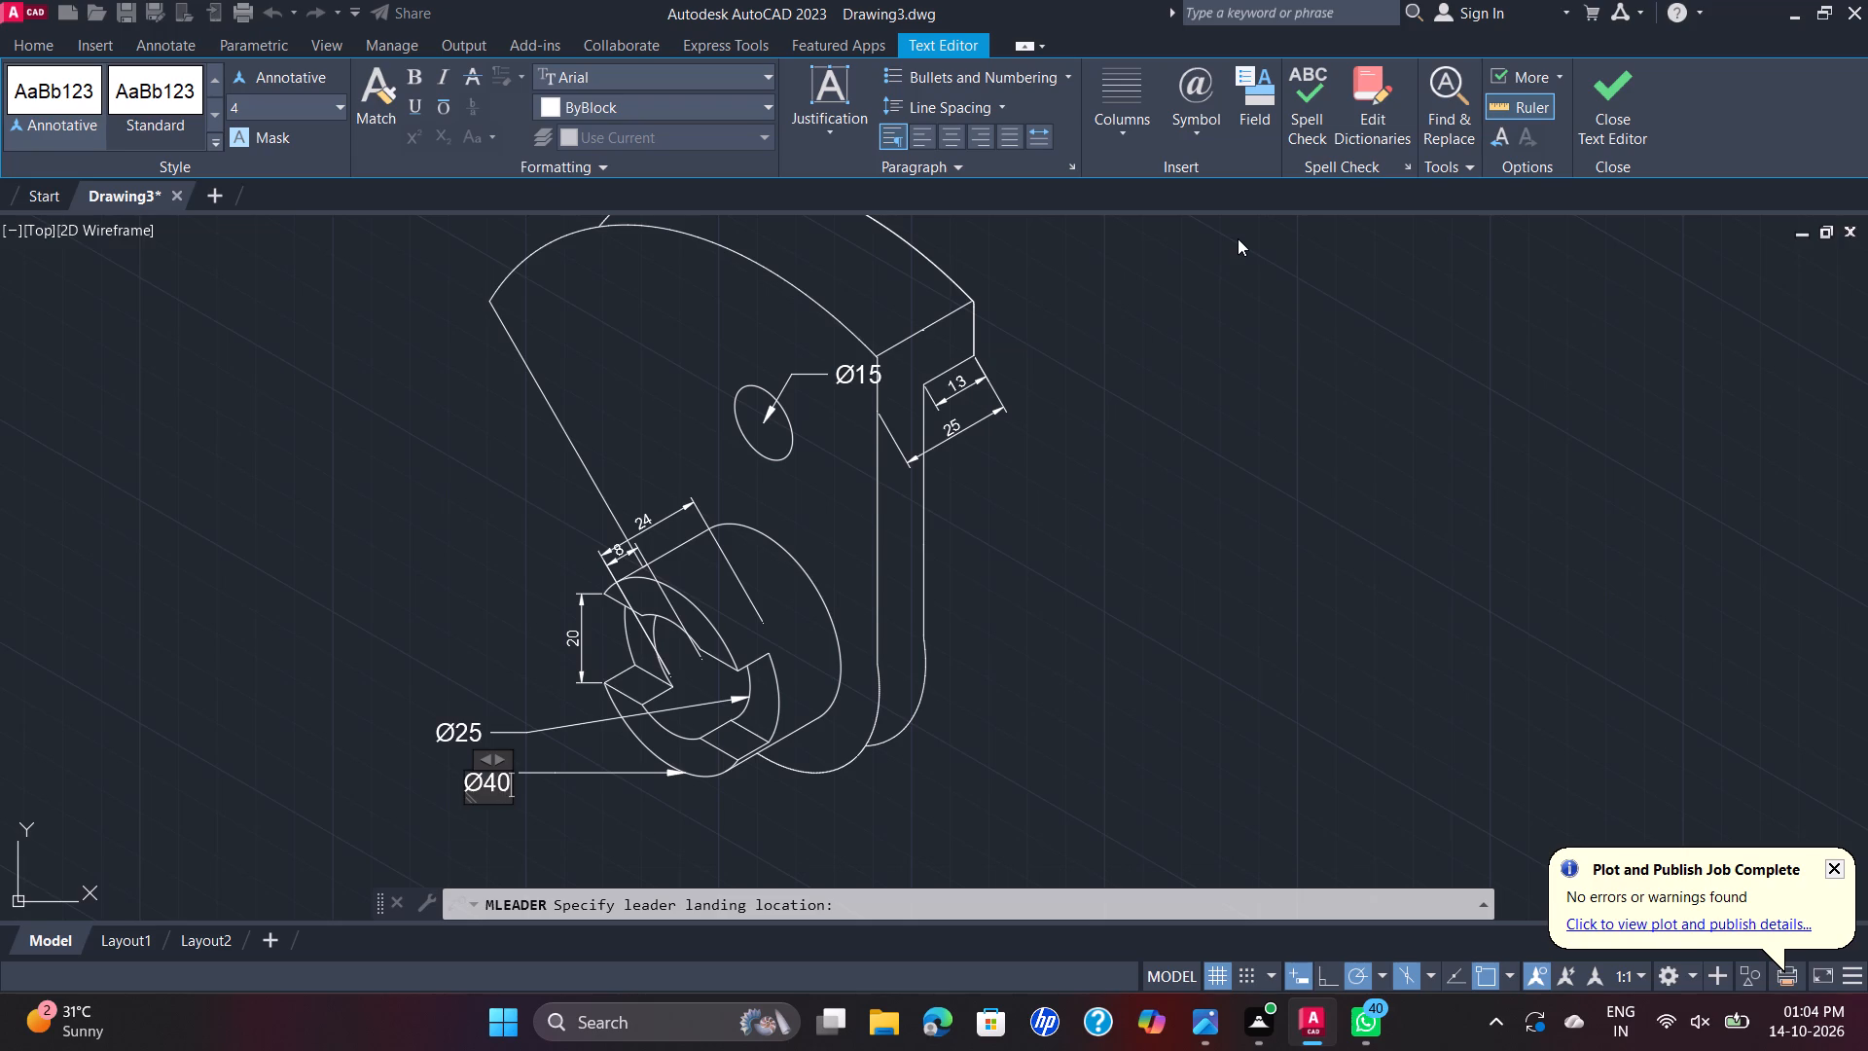
pyautogui.press('Return')
pyautogui.press('BackSpace')
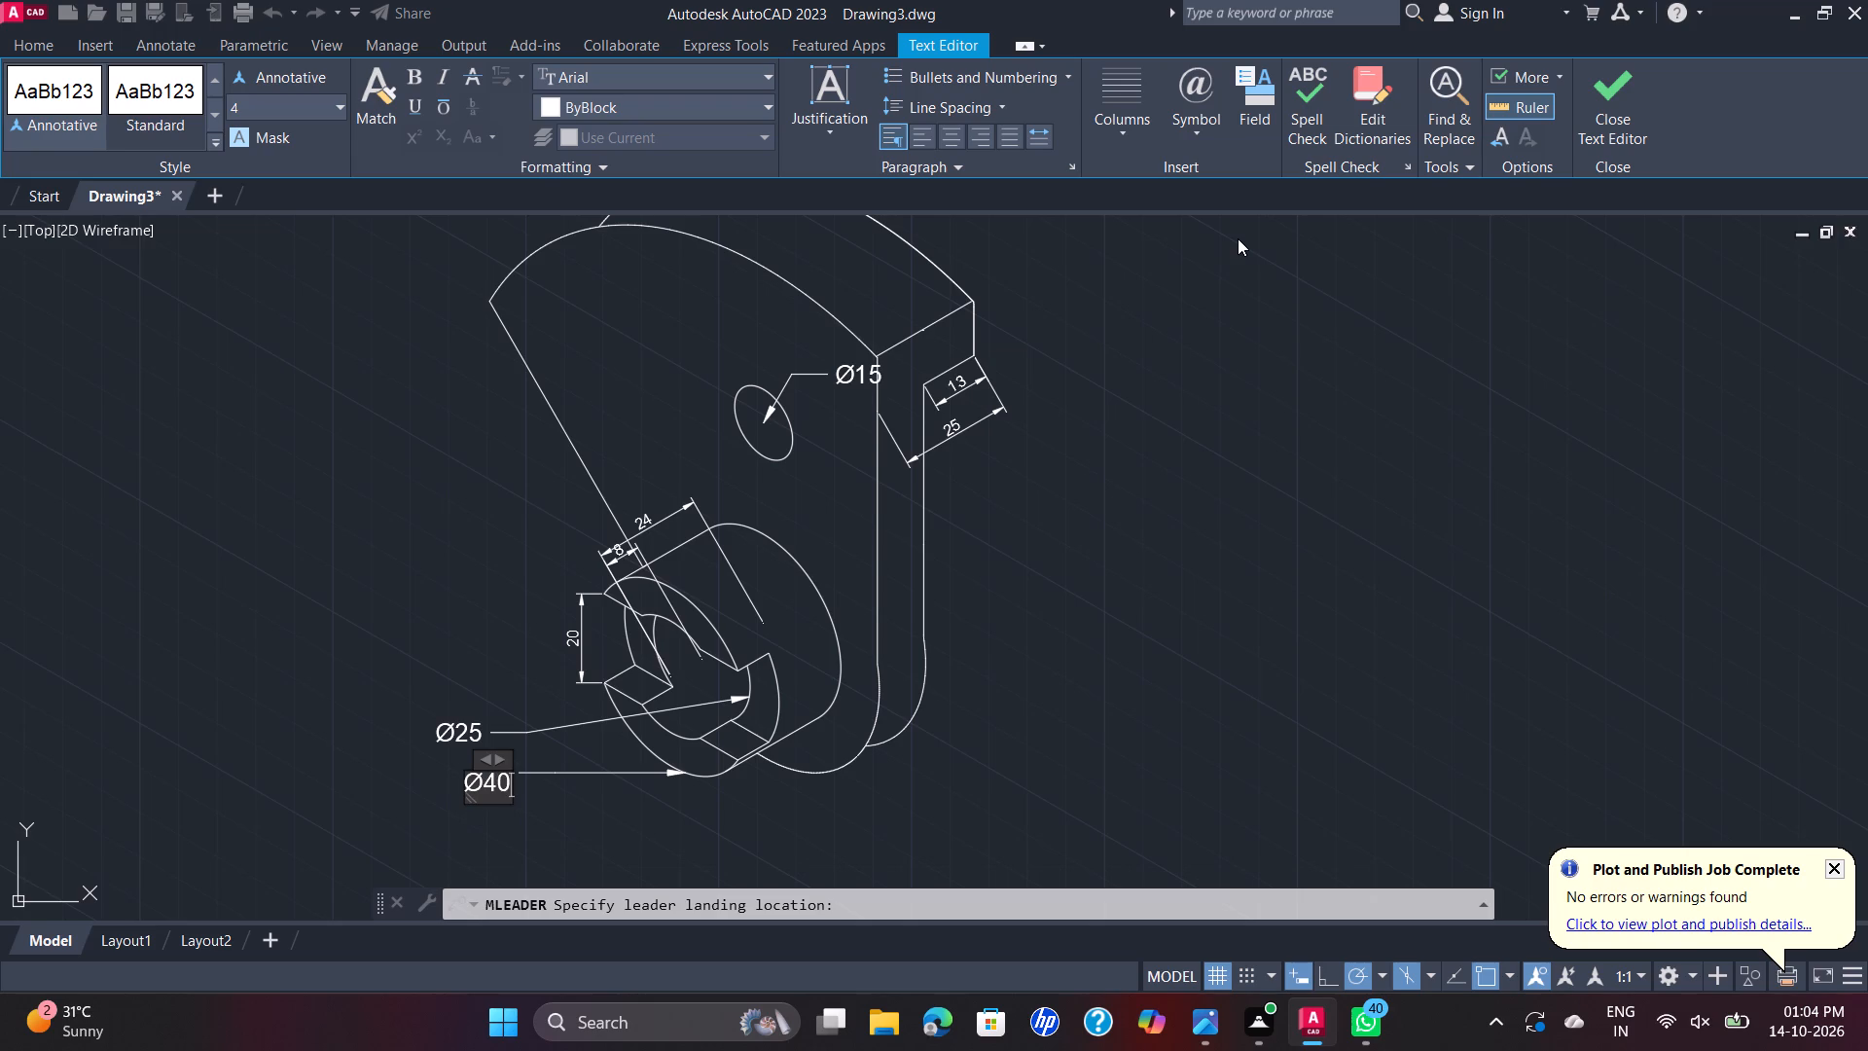
pyautogui.click(1238, 238)
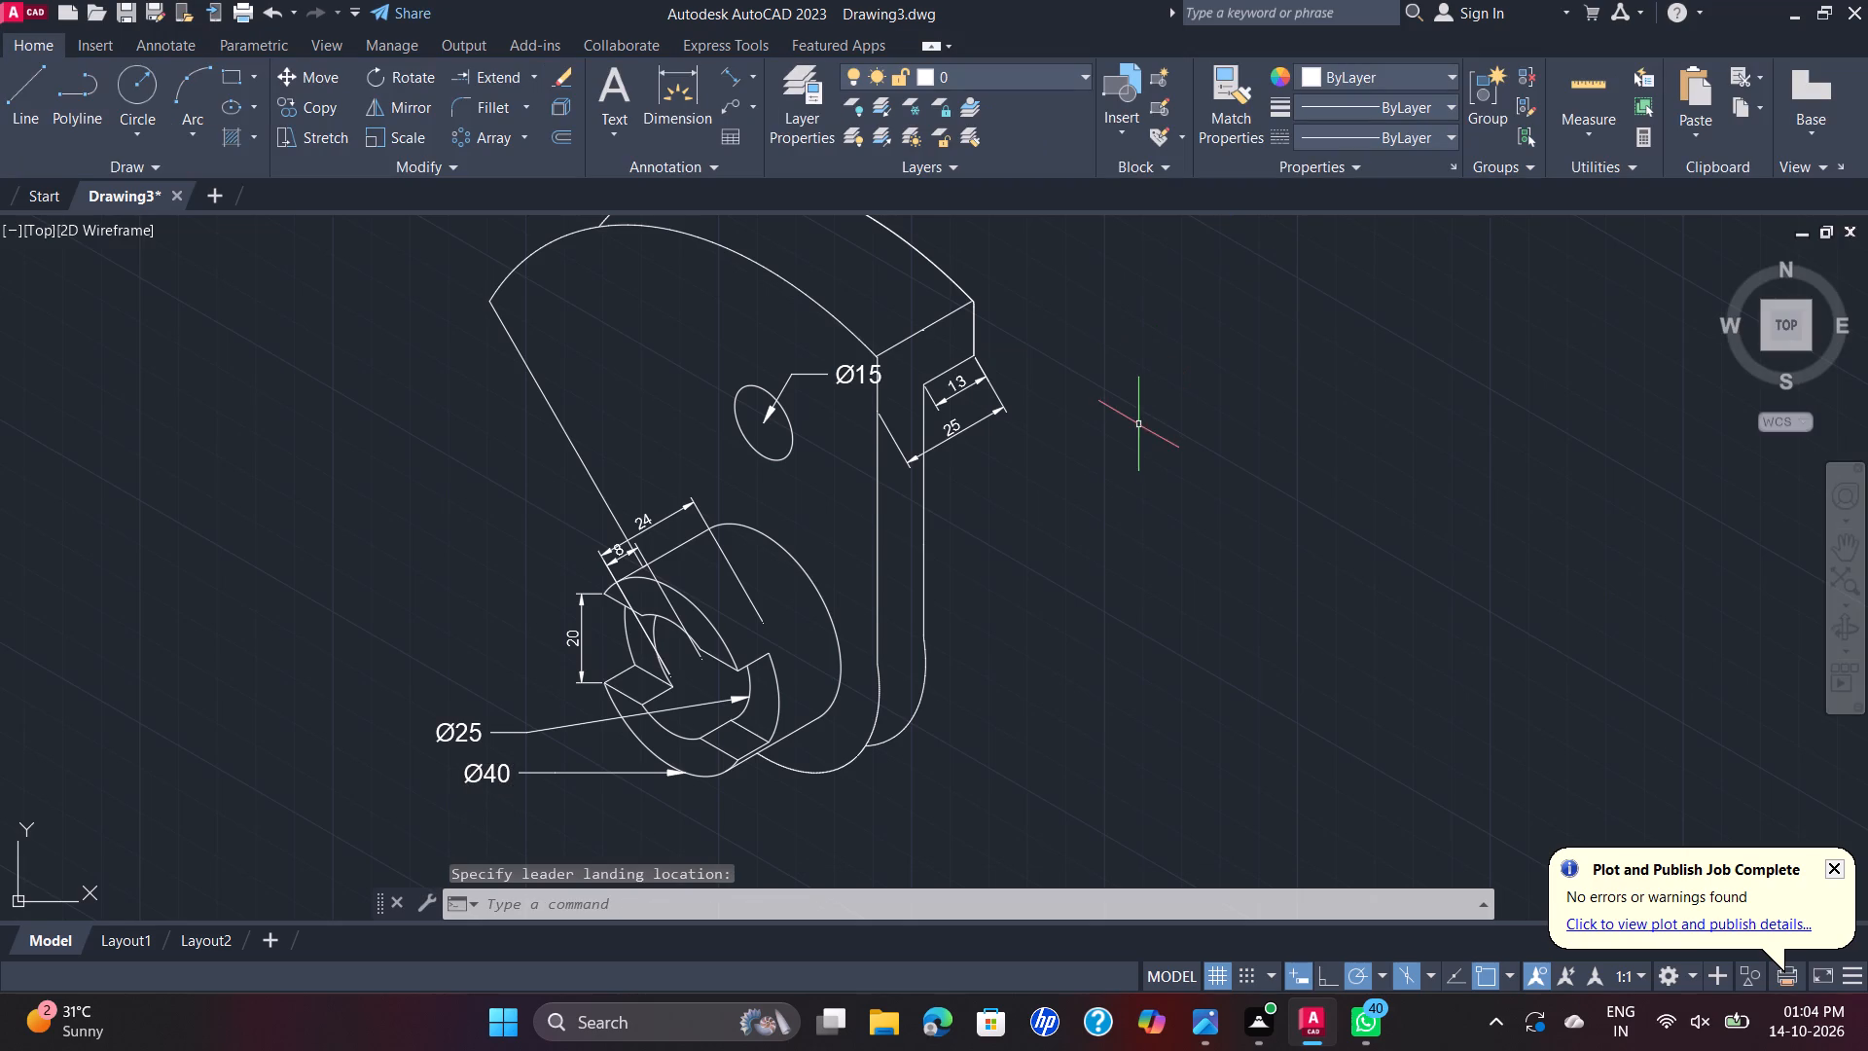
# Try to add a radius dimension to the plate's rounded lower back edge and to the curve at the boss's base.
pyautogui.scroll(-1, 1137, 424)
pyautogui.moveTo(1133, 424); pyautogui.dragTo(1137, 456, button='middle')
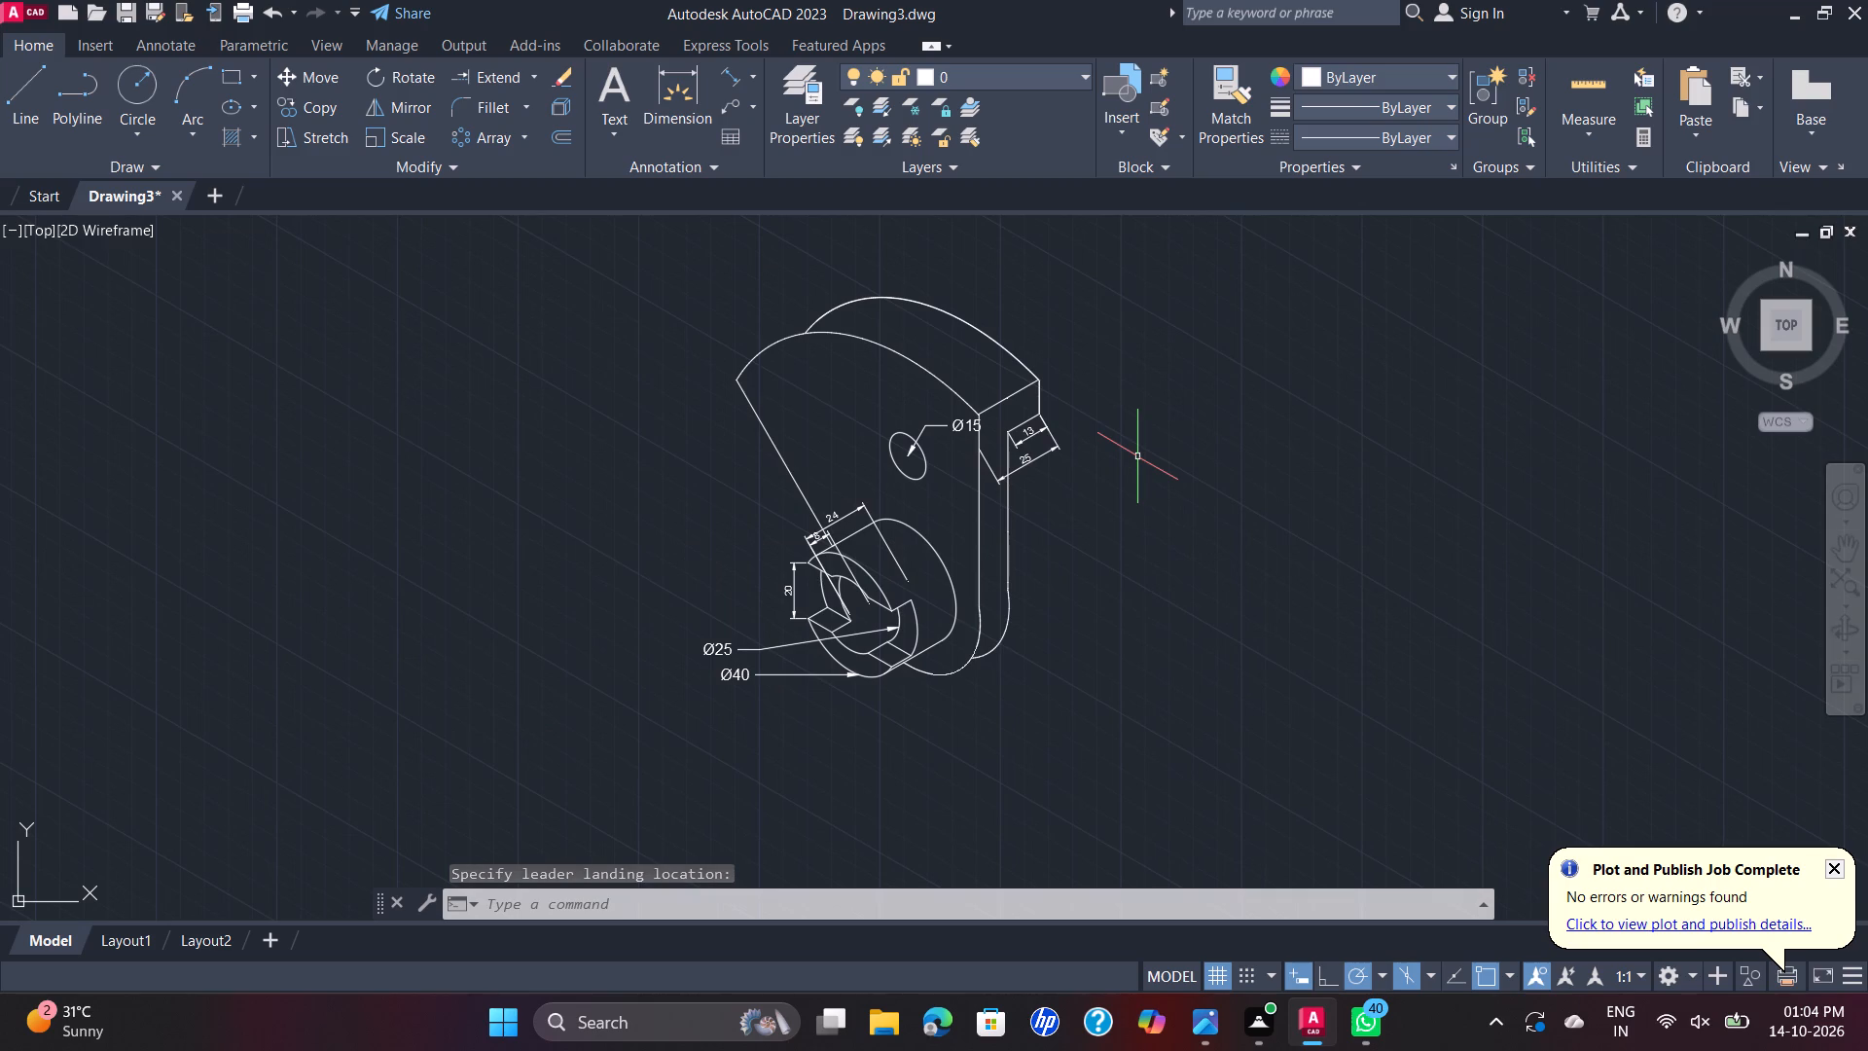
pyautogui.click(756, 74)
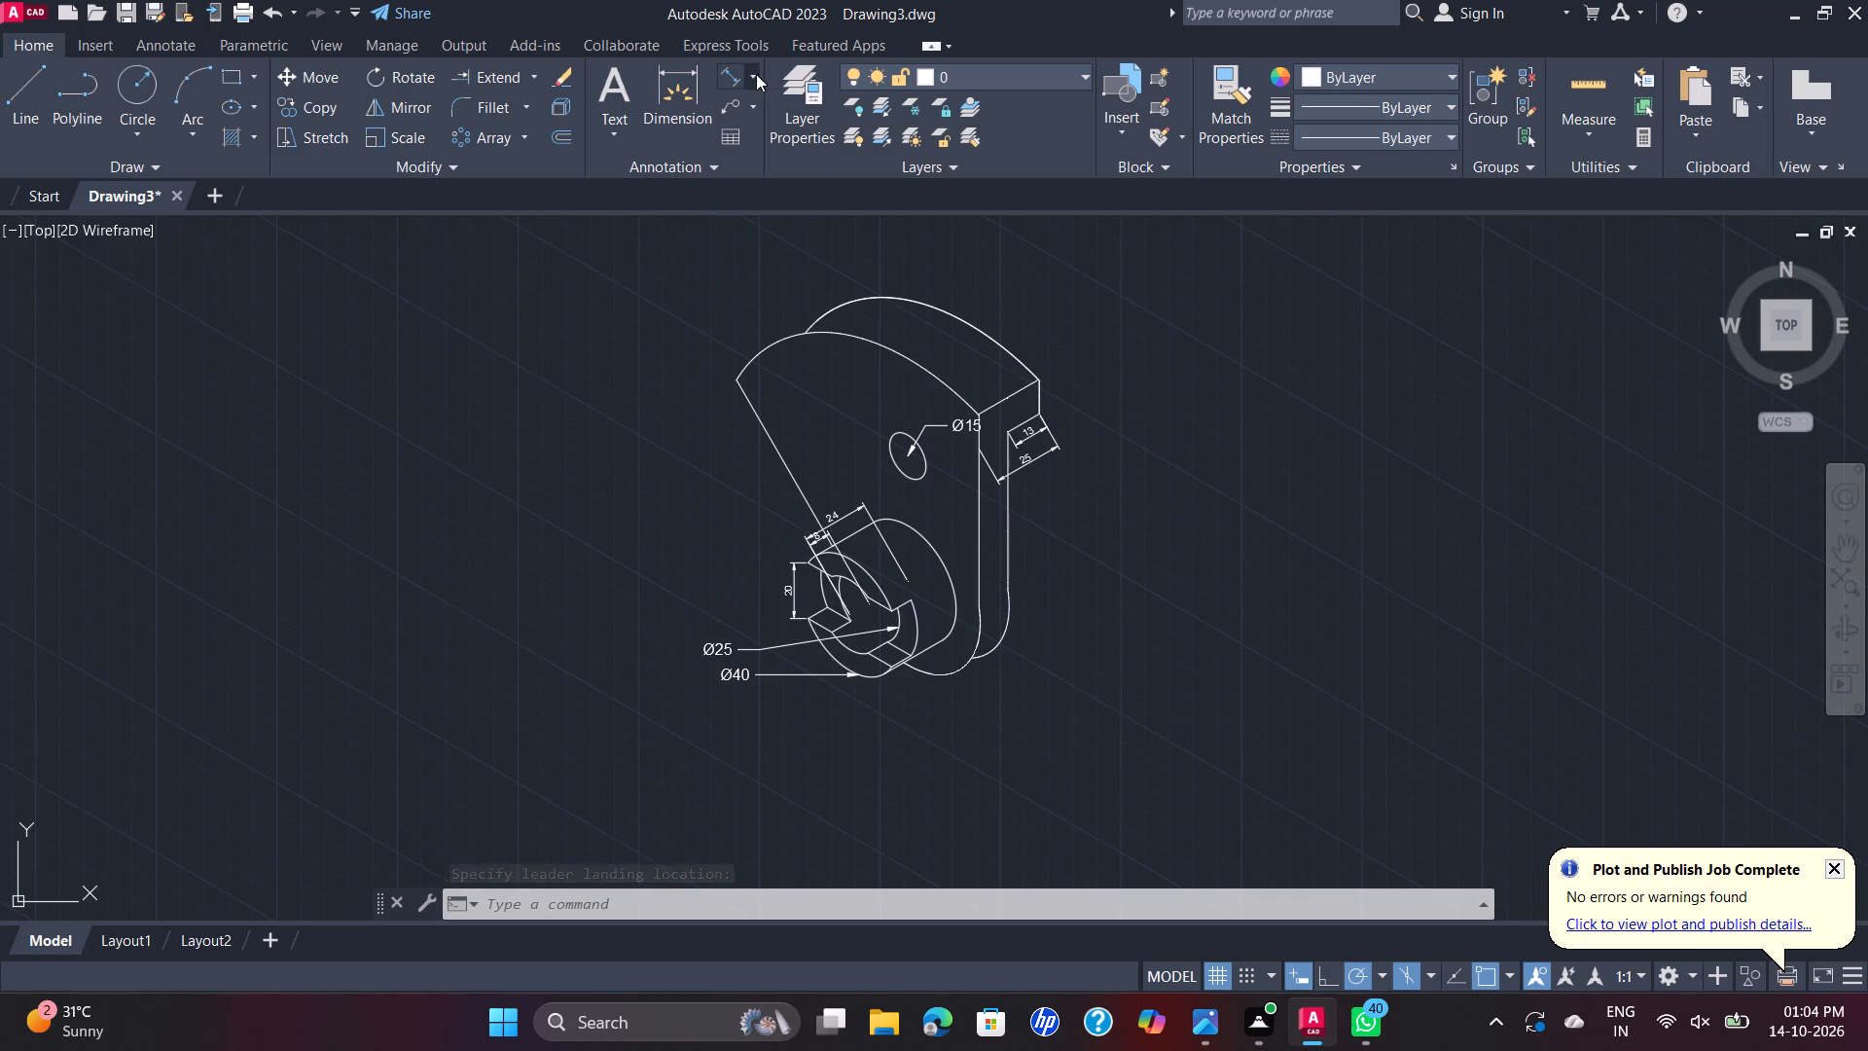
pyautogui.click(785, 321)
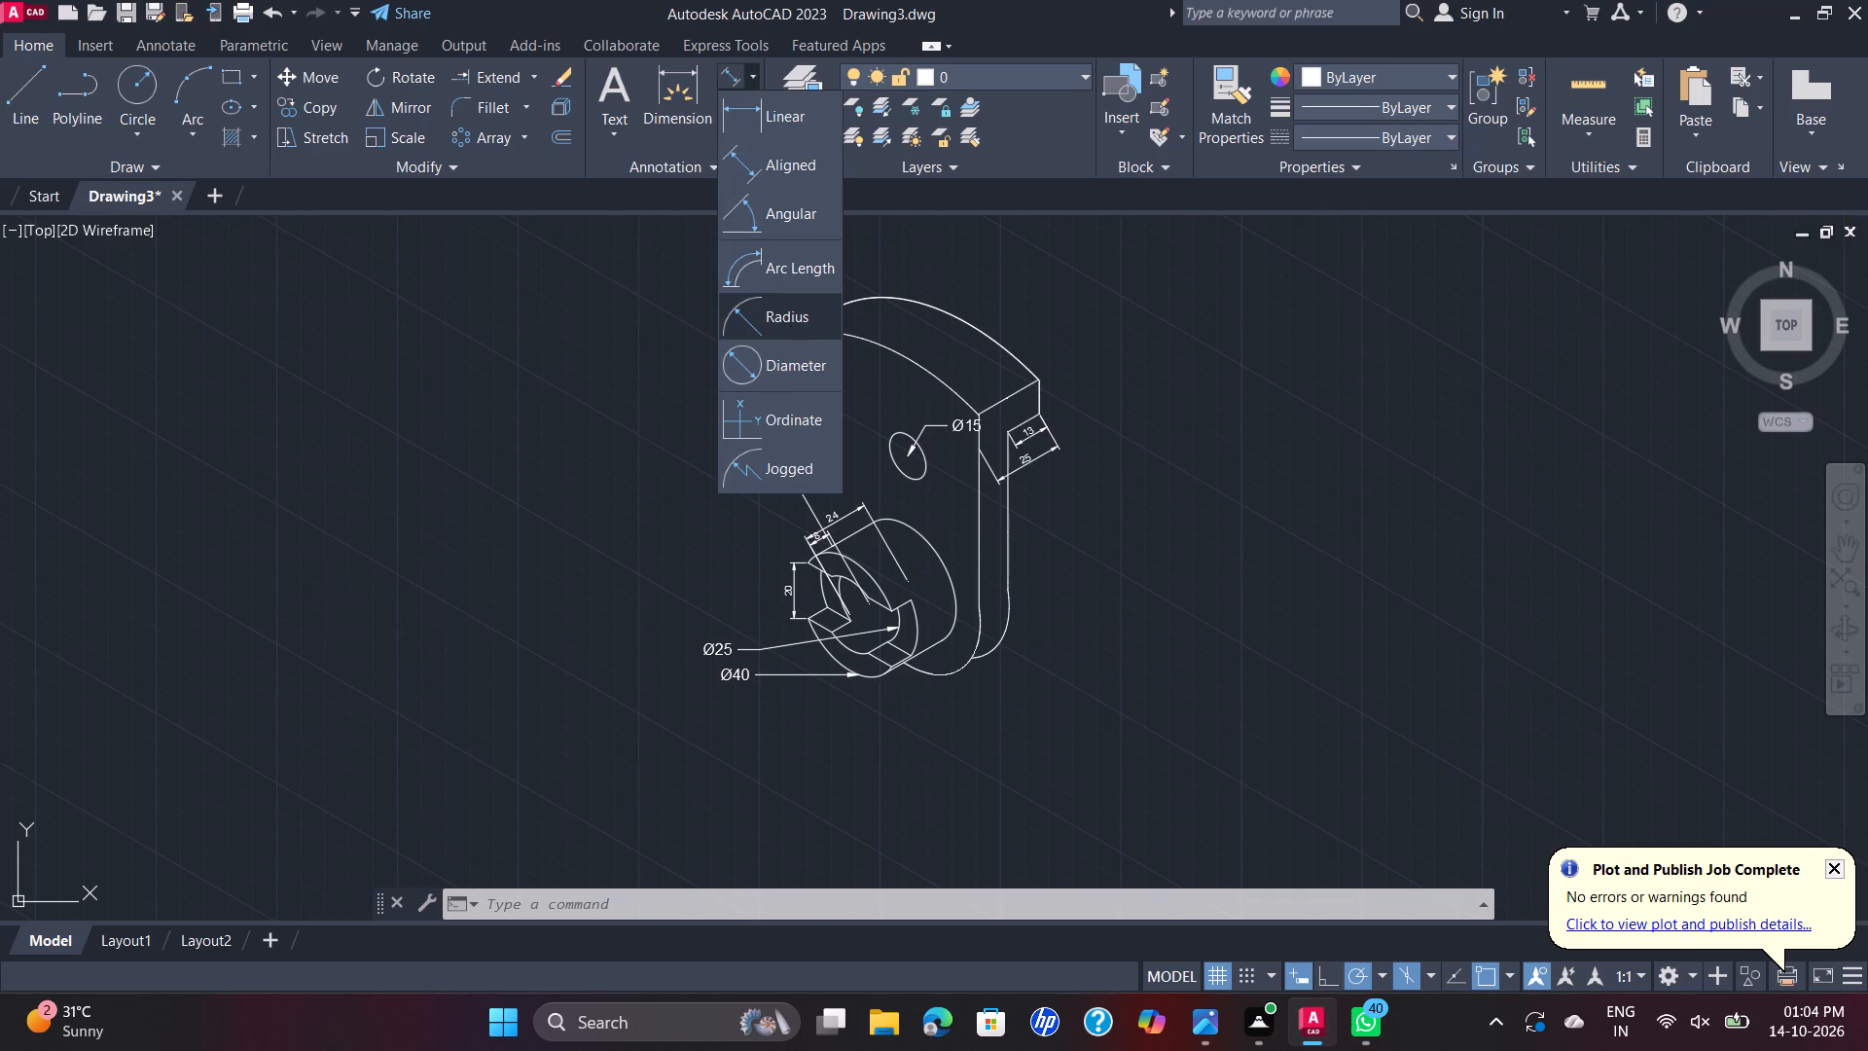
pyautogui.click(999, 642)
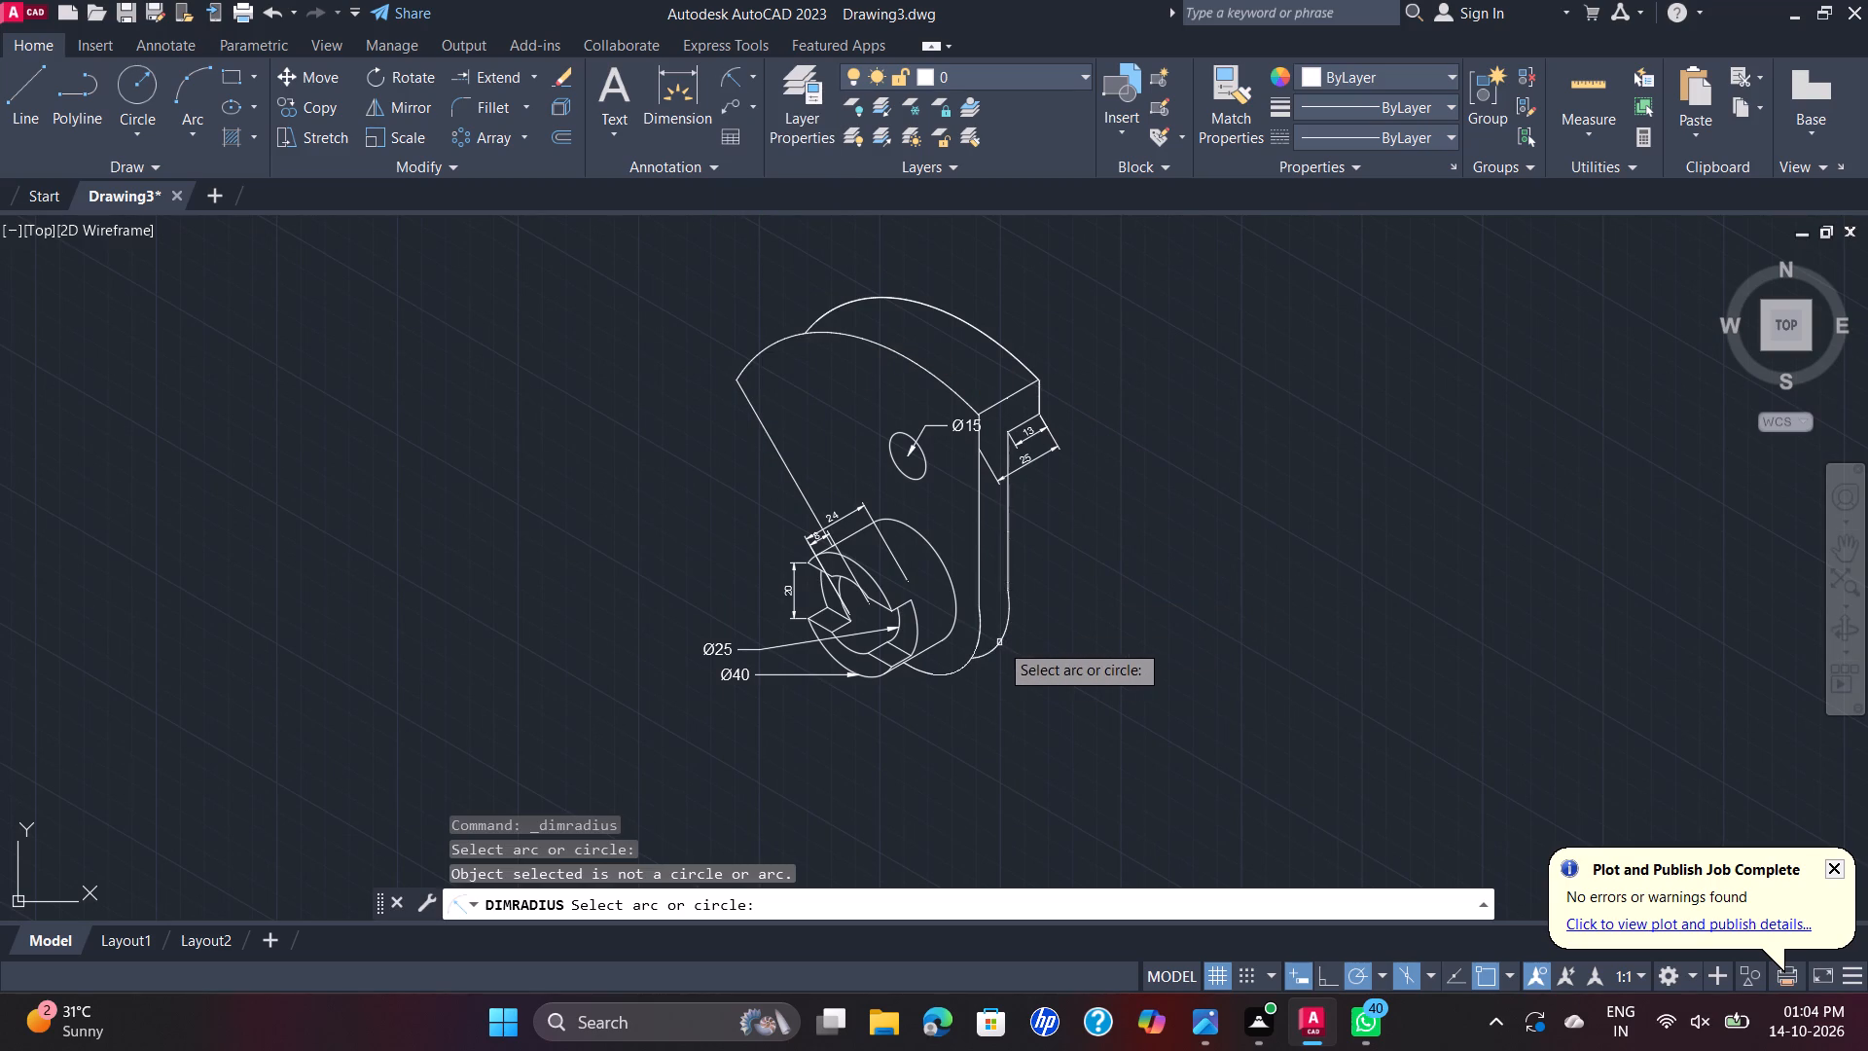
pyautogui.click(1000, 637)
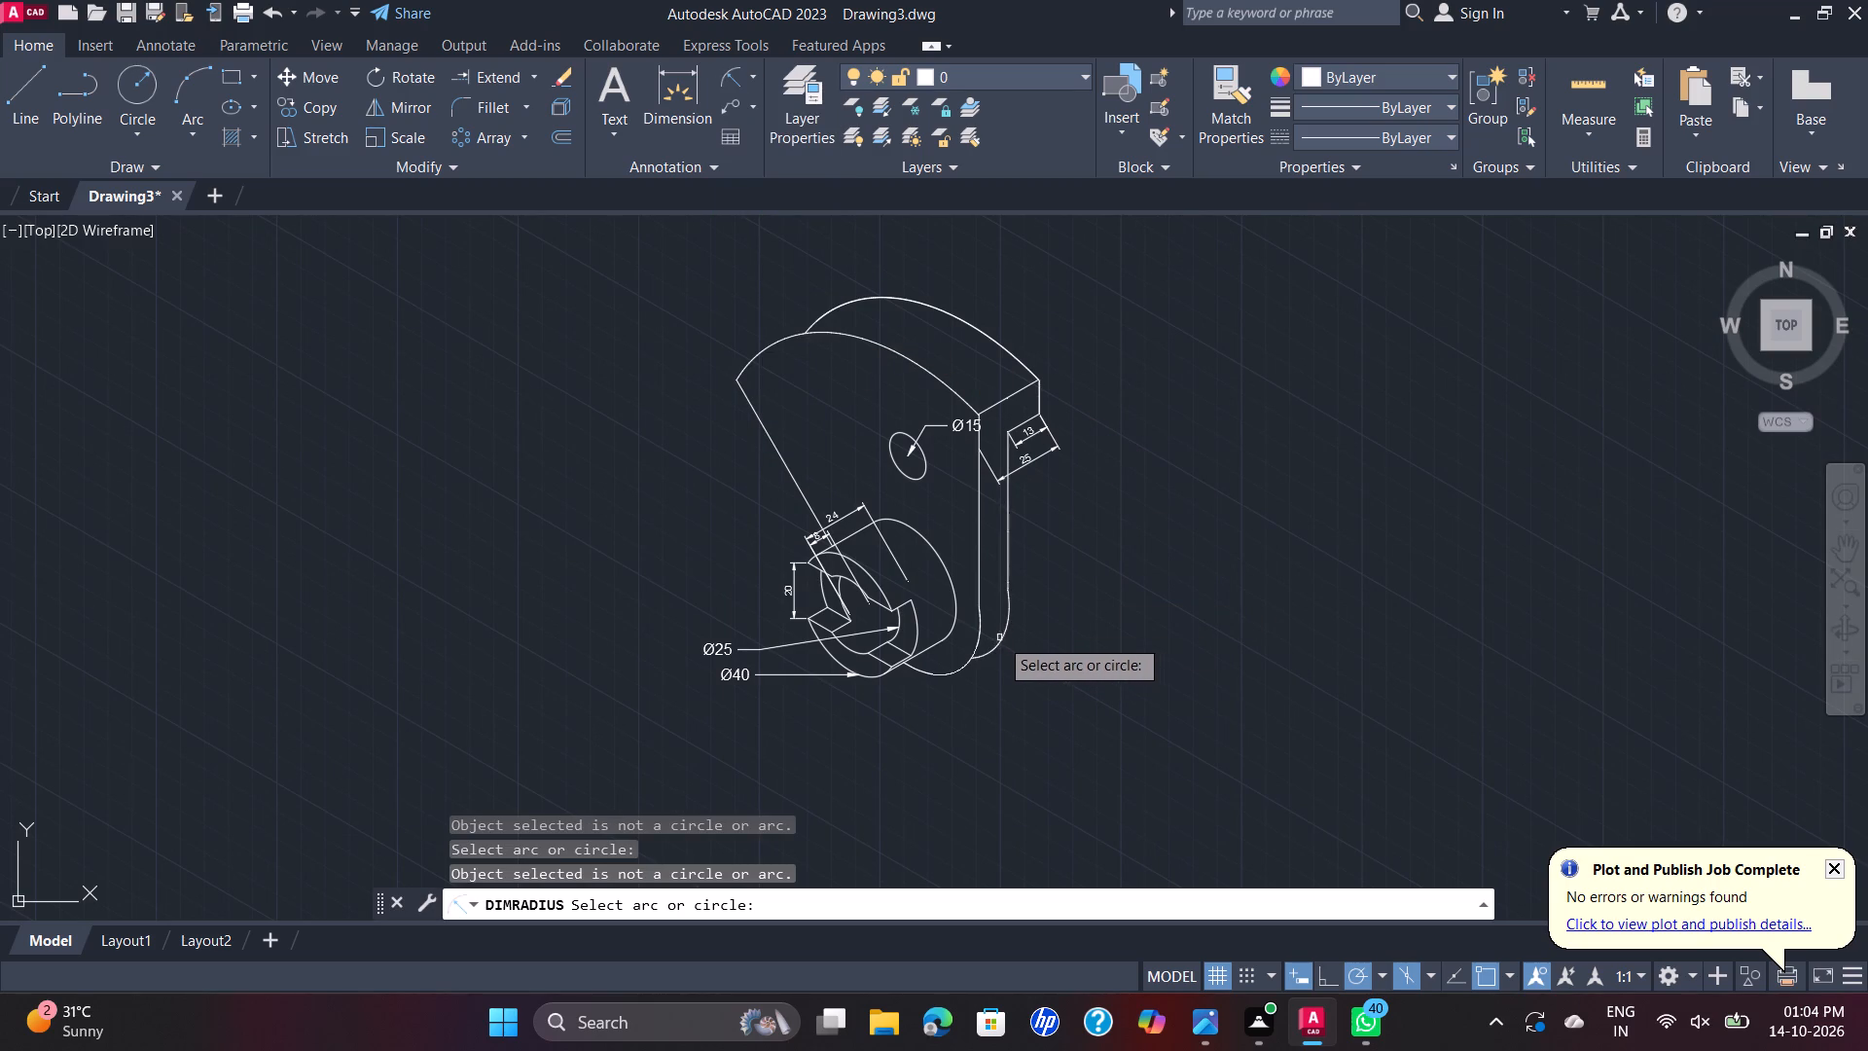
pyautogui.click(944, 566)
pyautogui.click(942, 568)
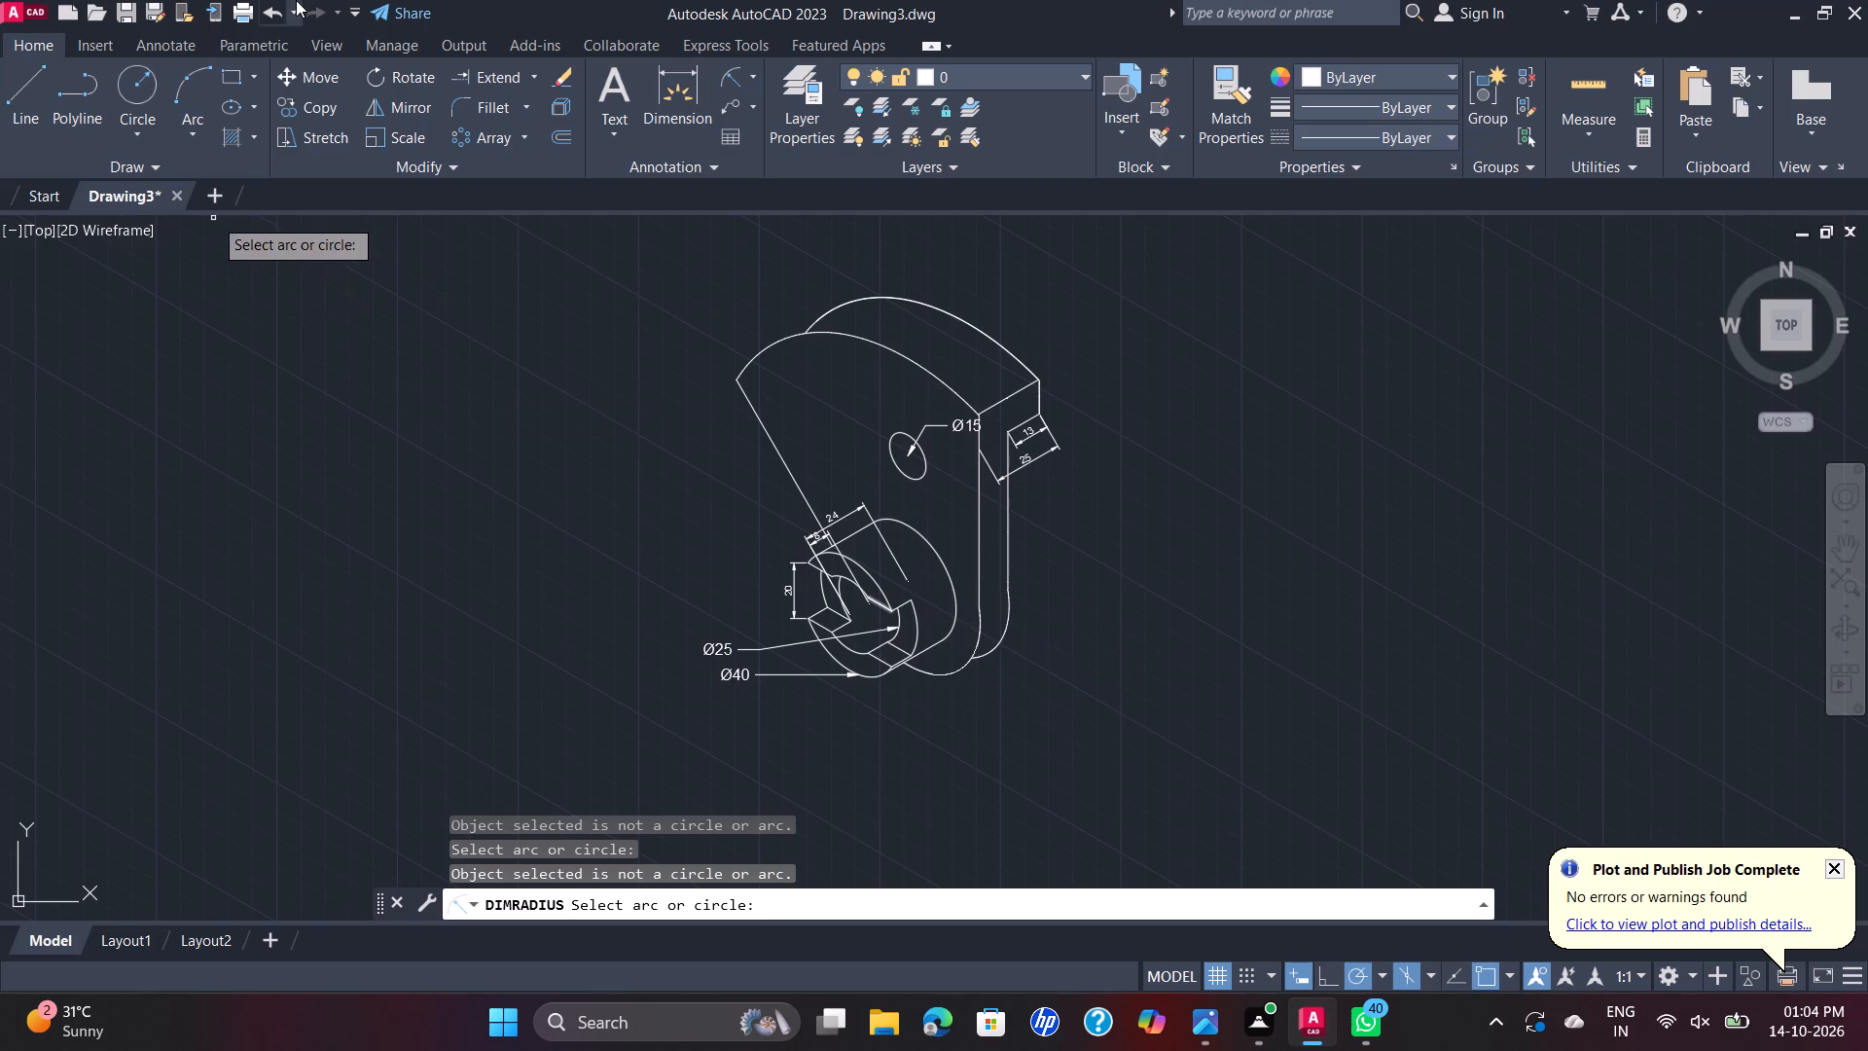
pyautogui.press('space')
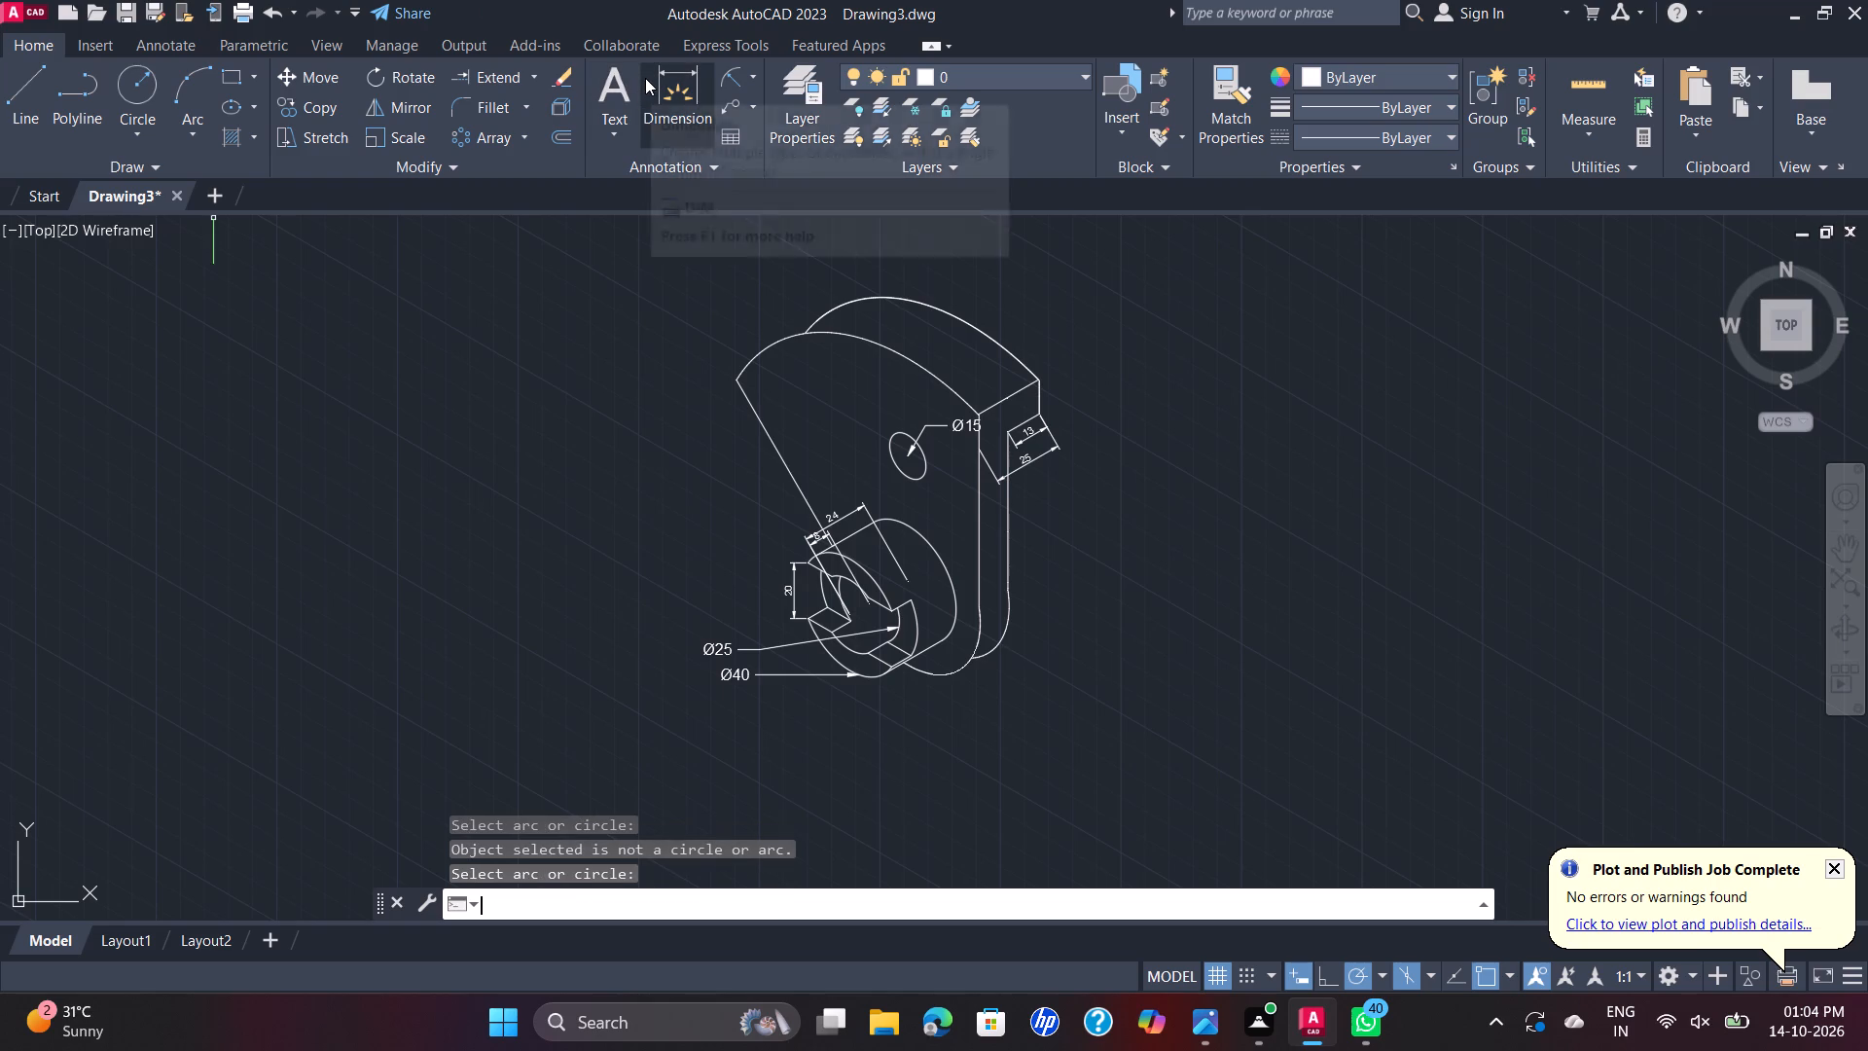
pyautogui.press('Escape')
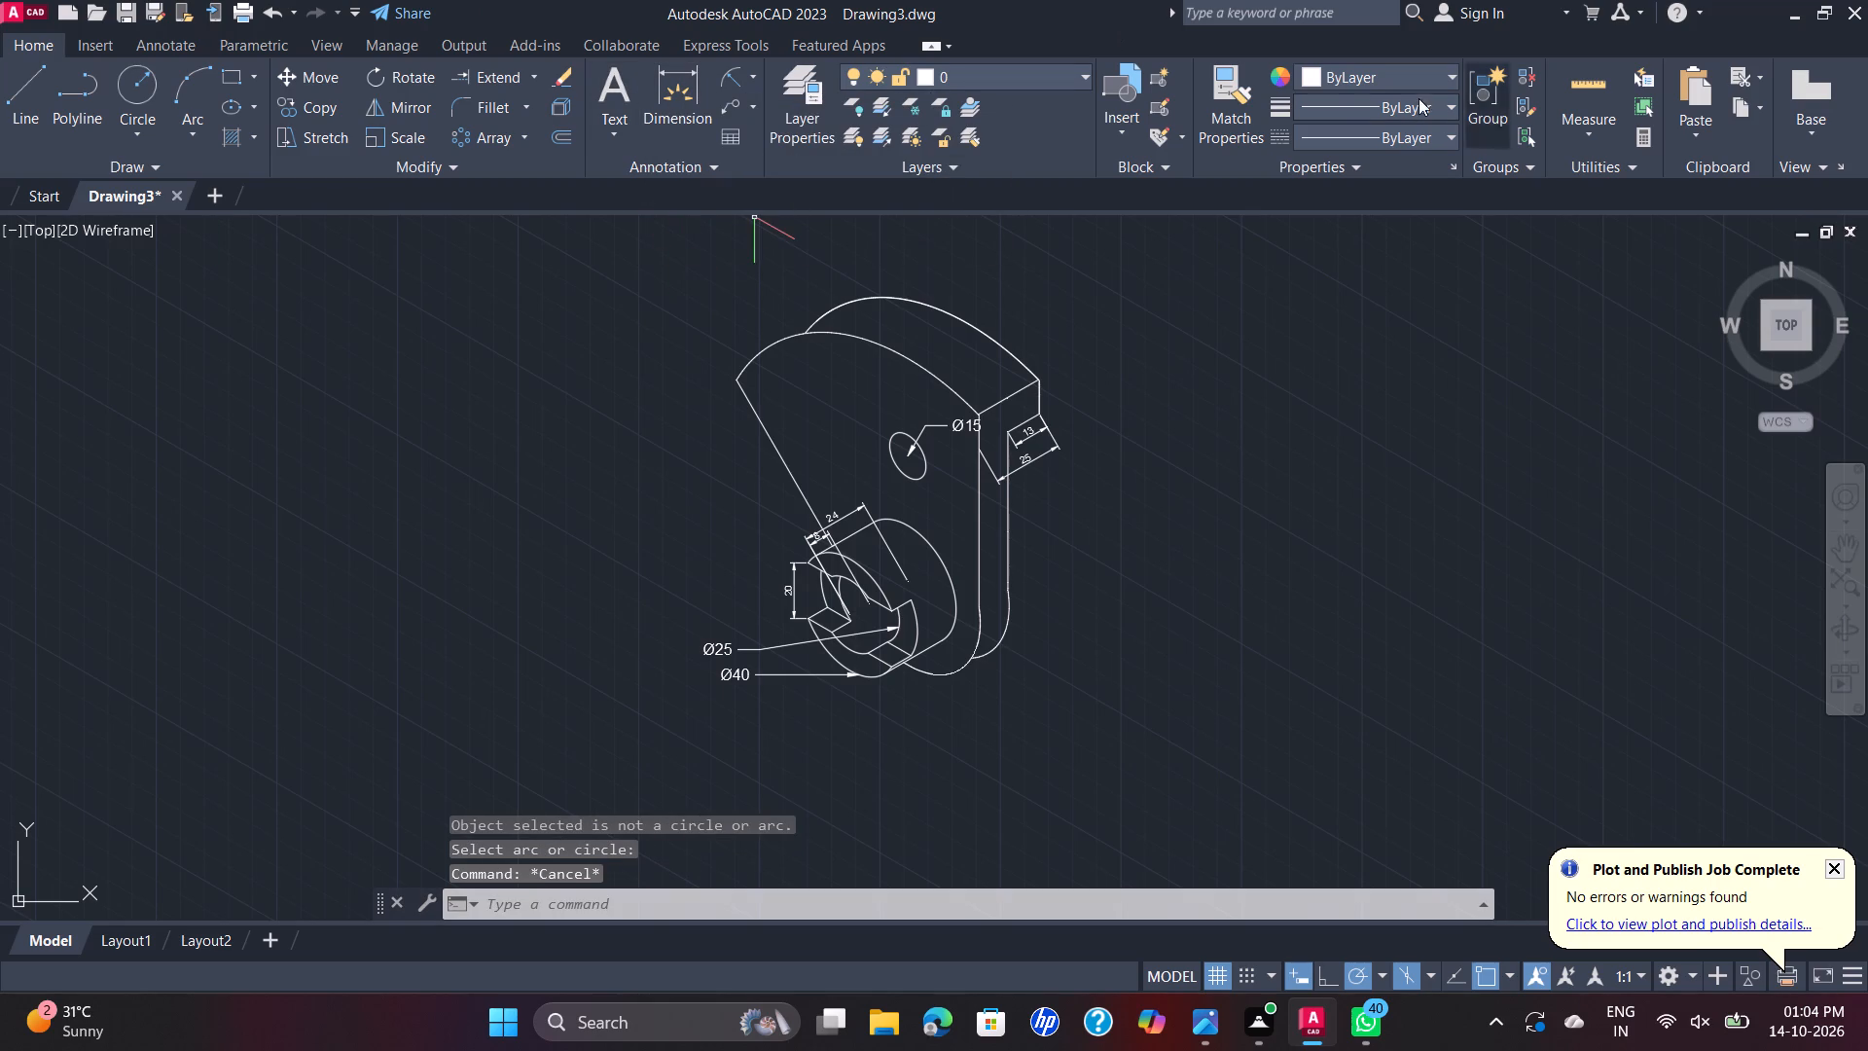
# Add a multileader pointing to the plate's rounded lower front edge, with the text R30 to the right of the plate.
pyautogui.click(732, 104)
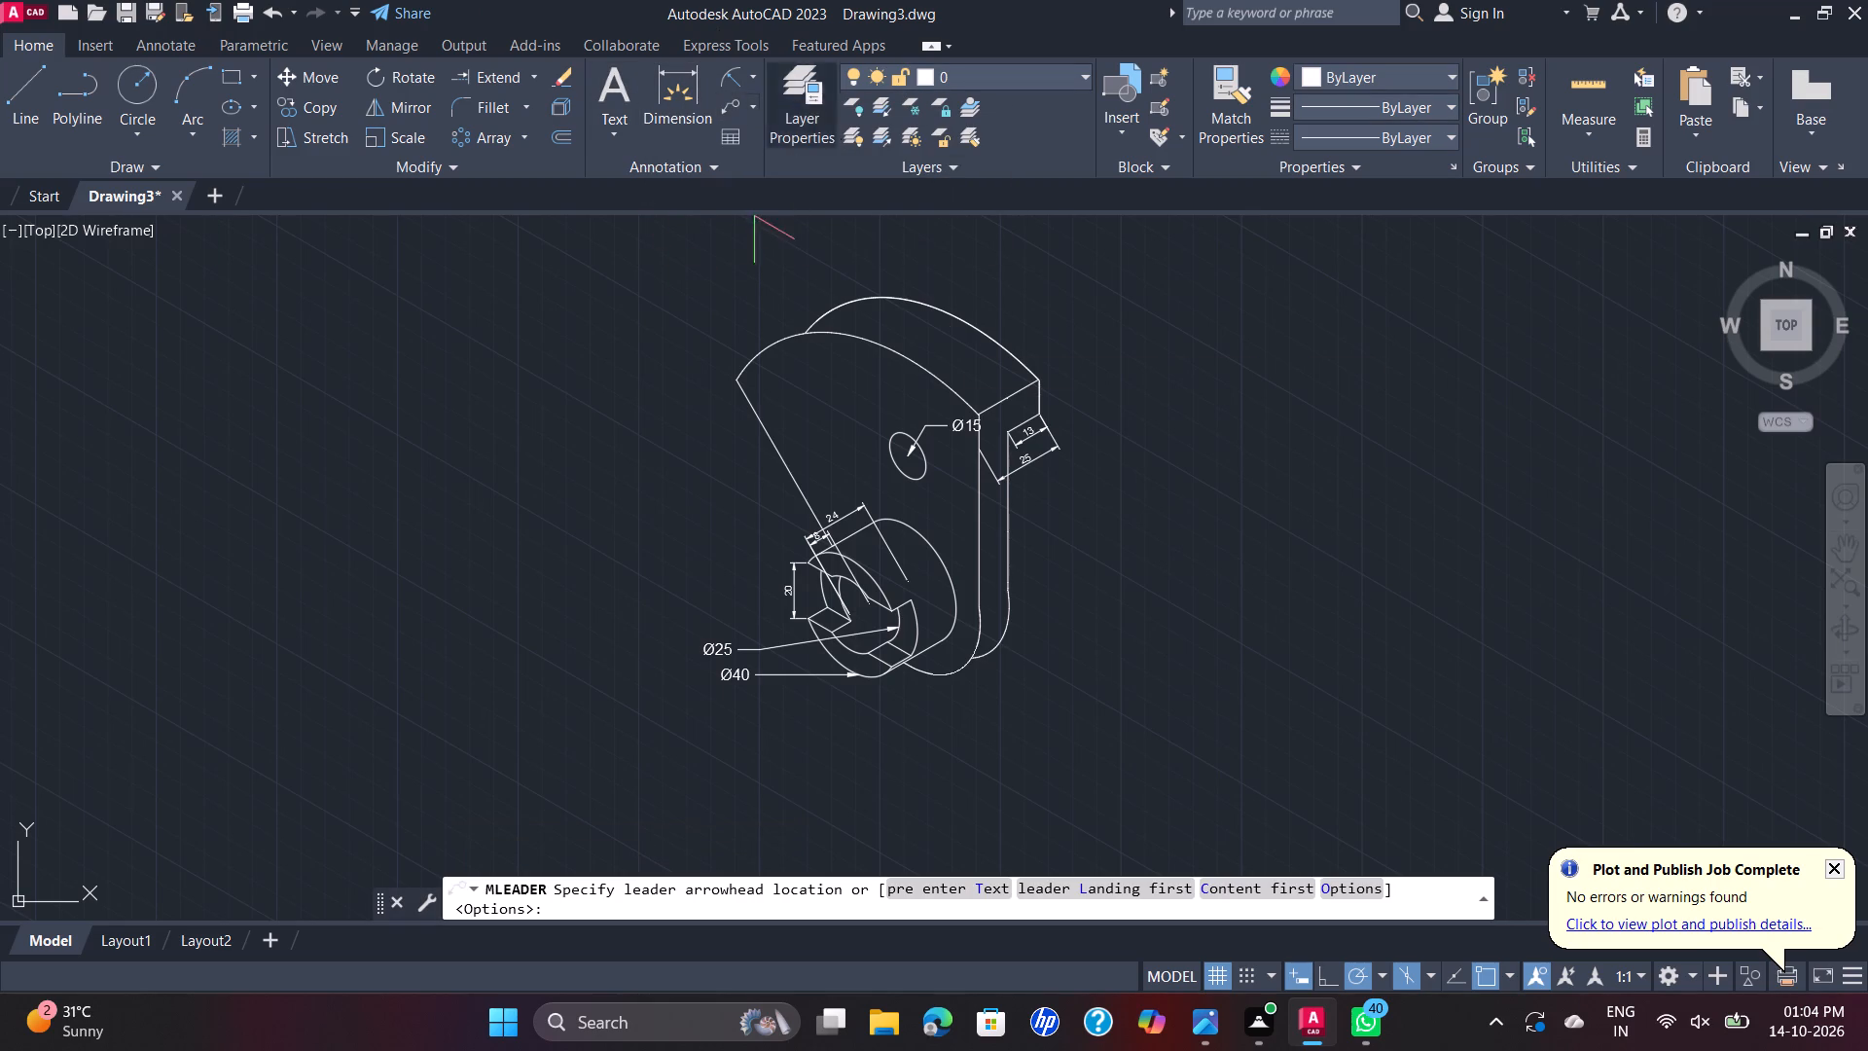
pyautogui.click(961, 663)
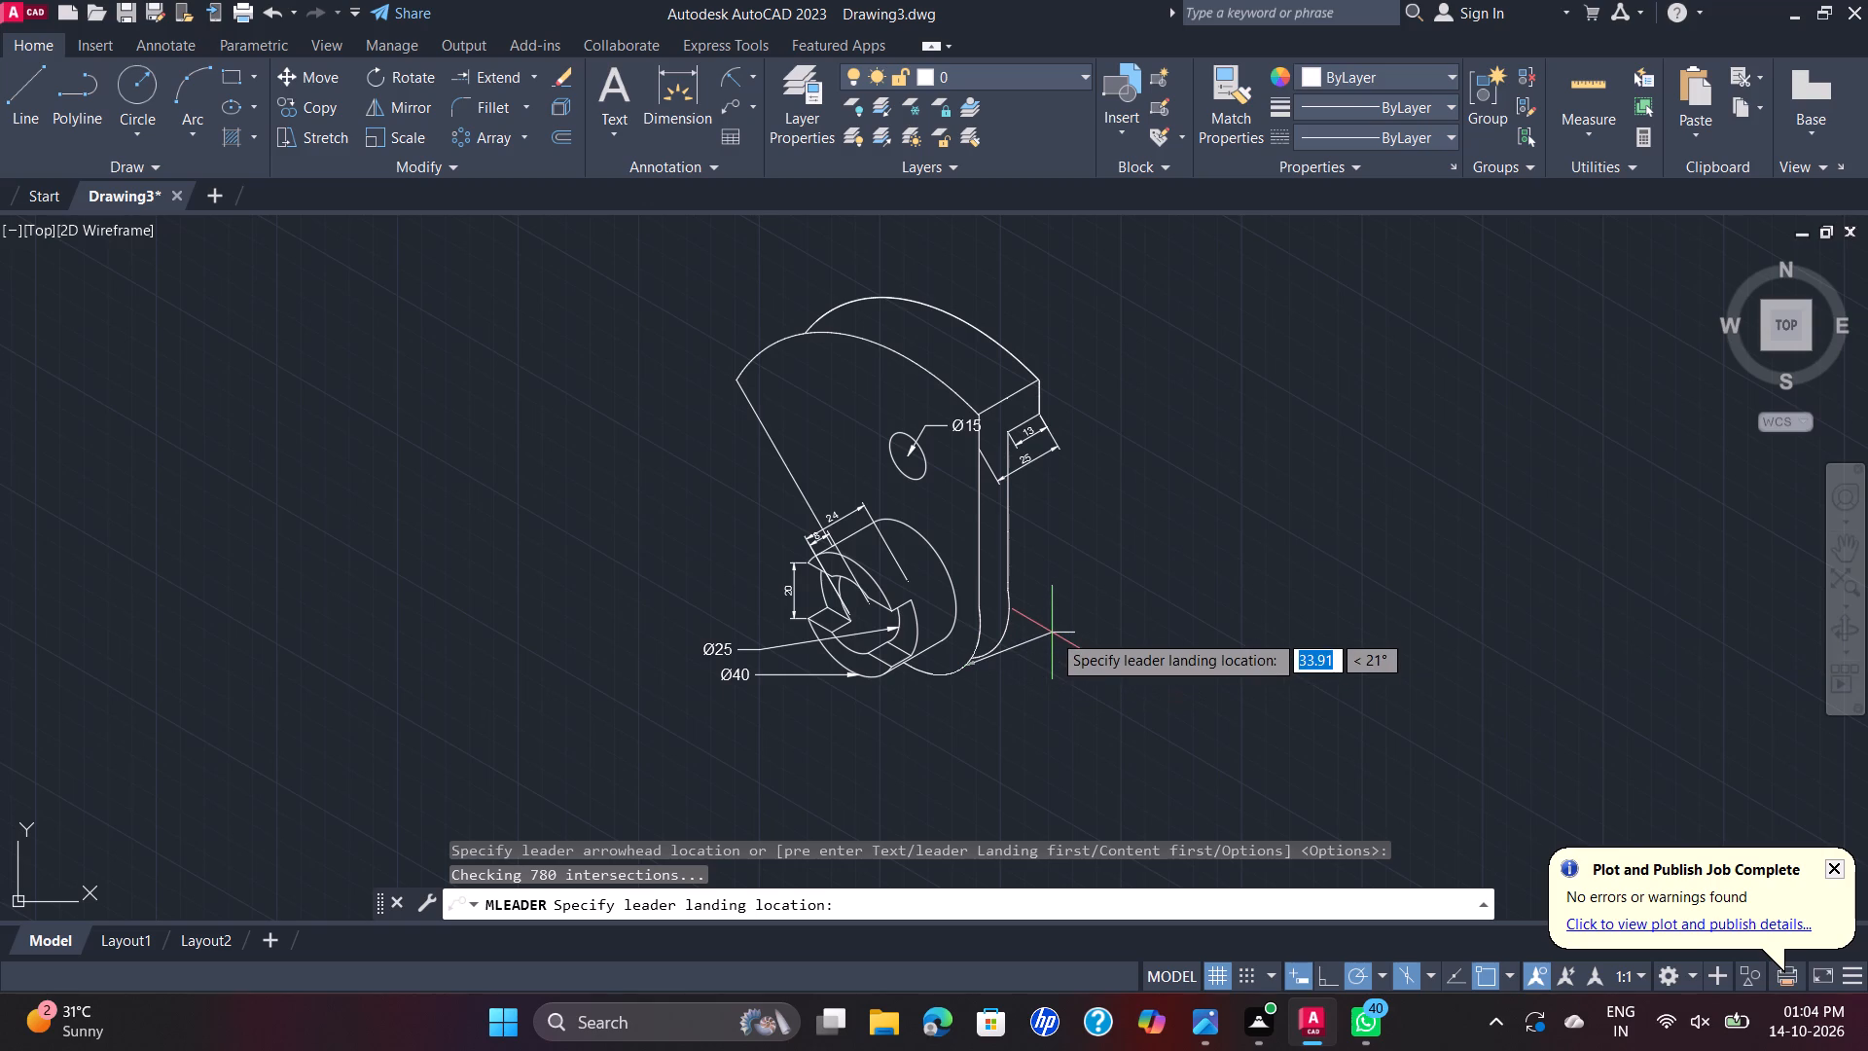
pyautogui.click(1052, 633)
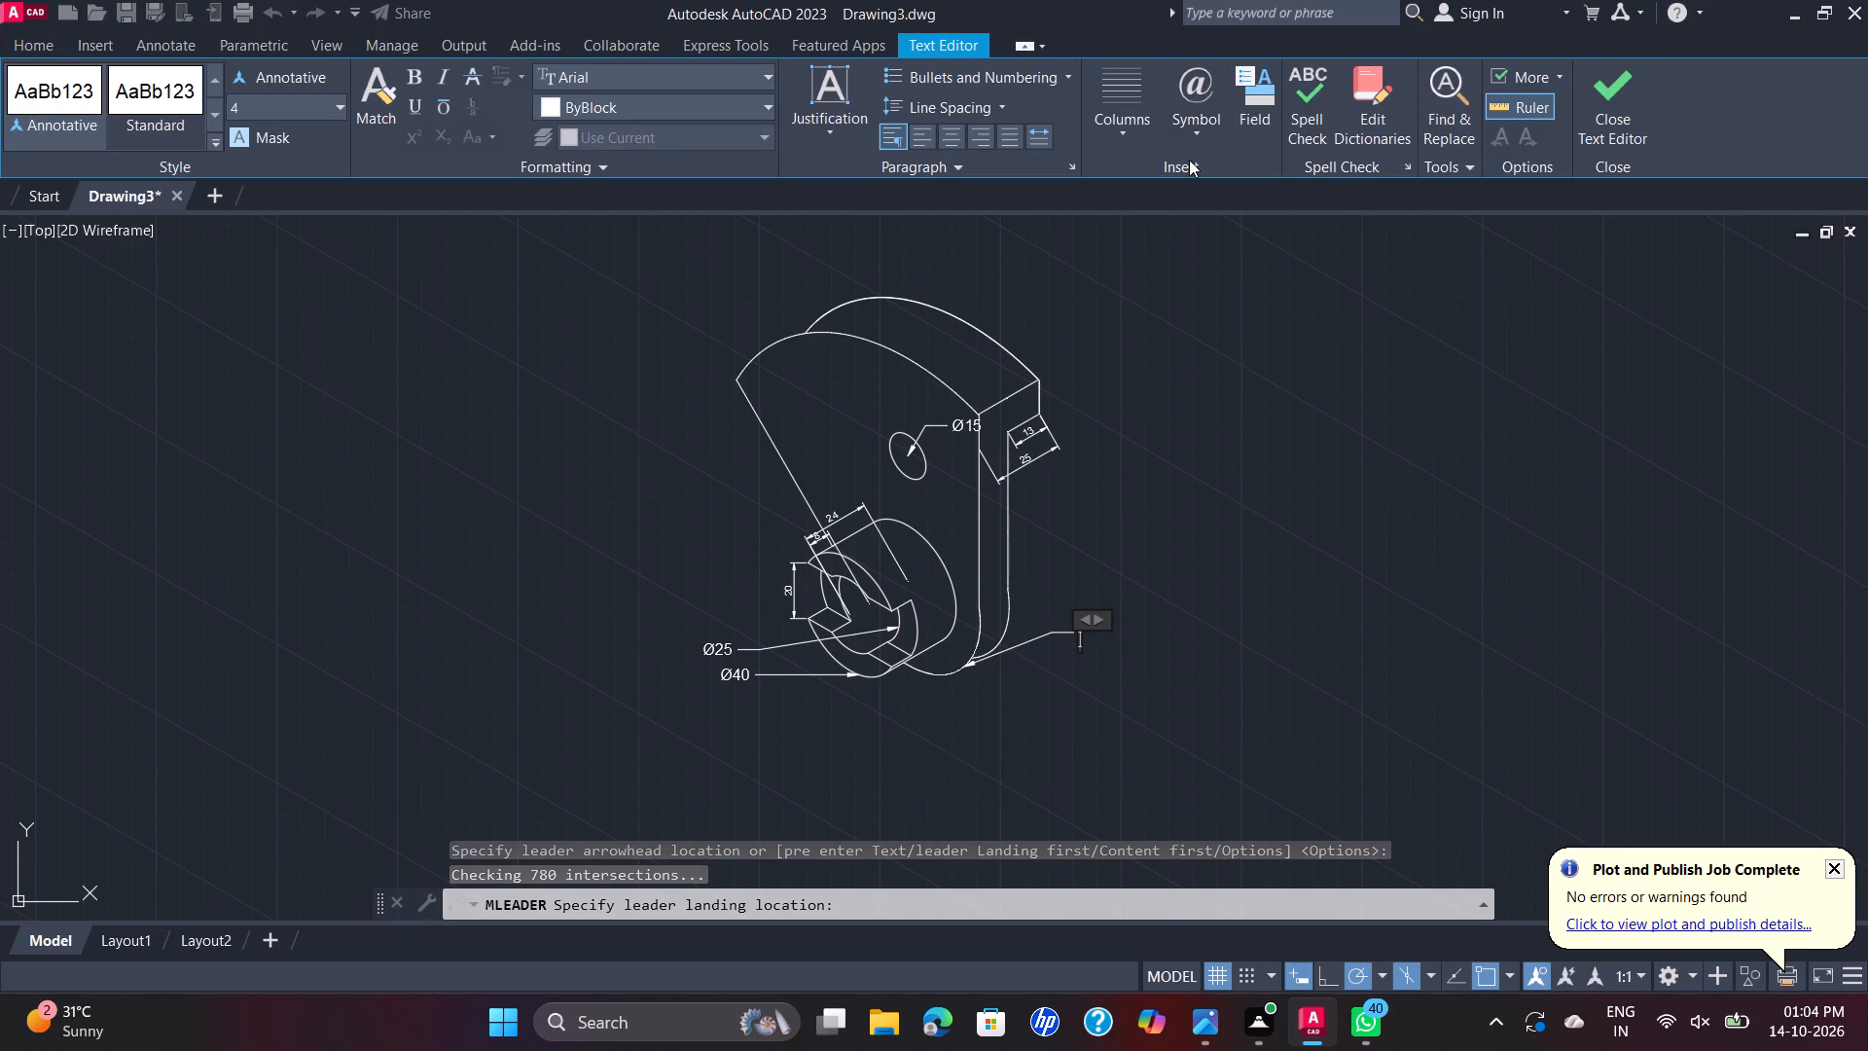
pyautogui.click(1215, 129)
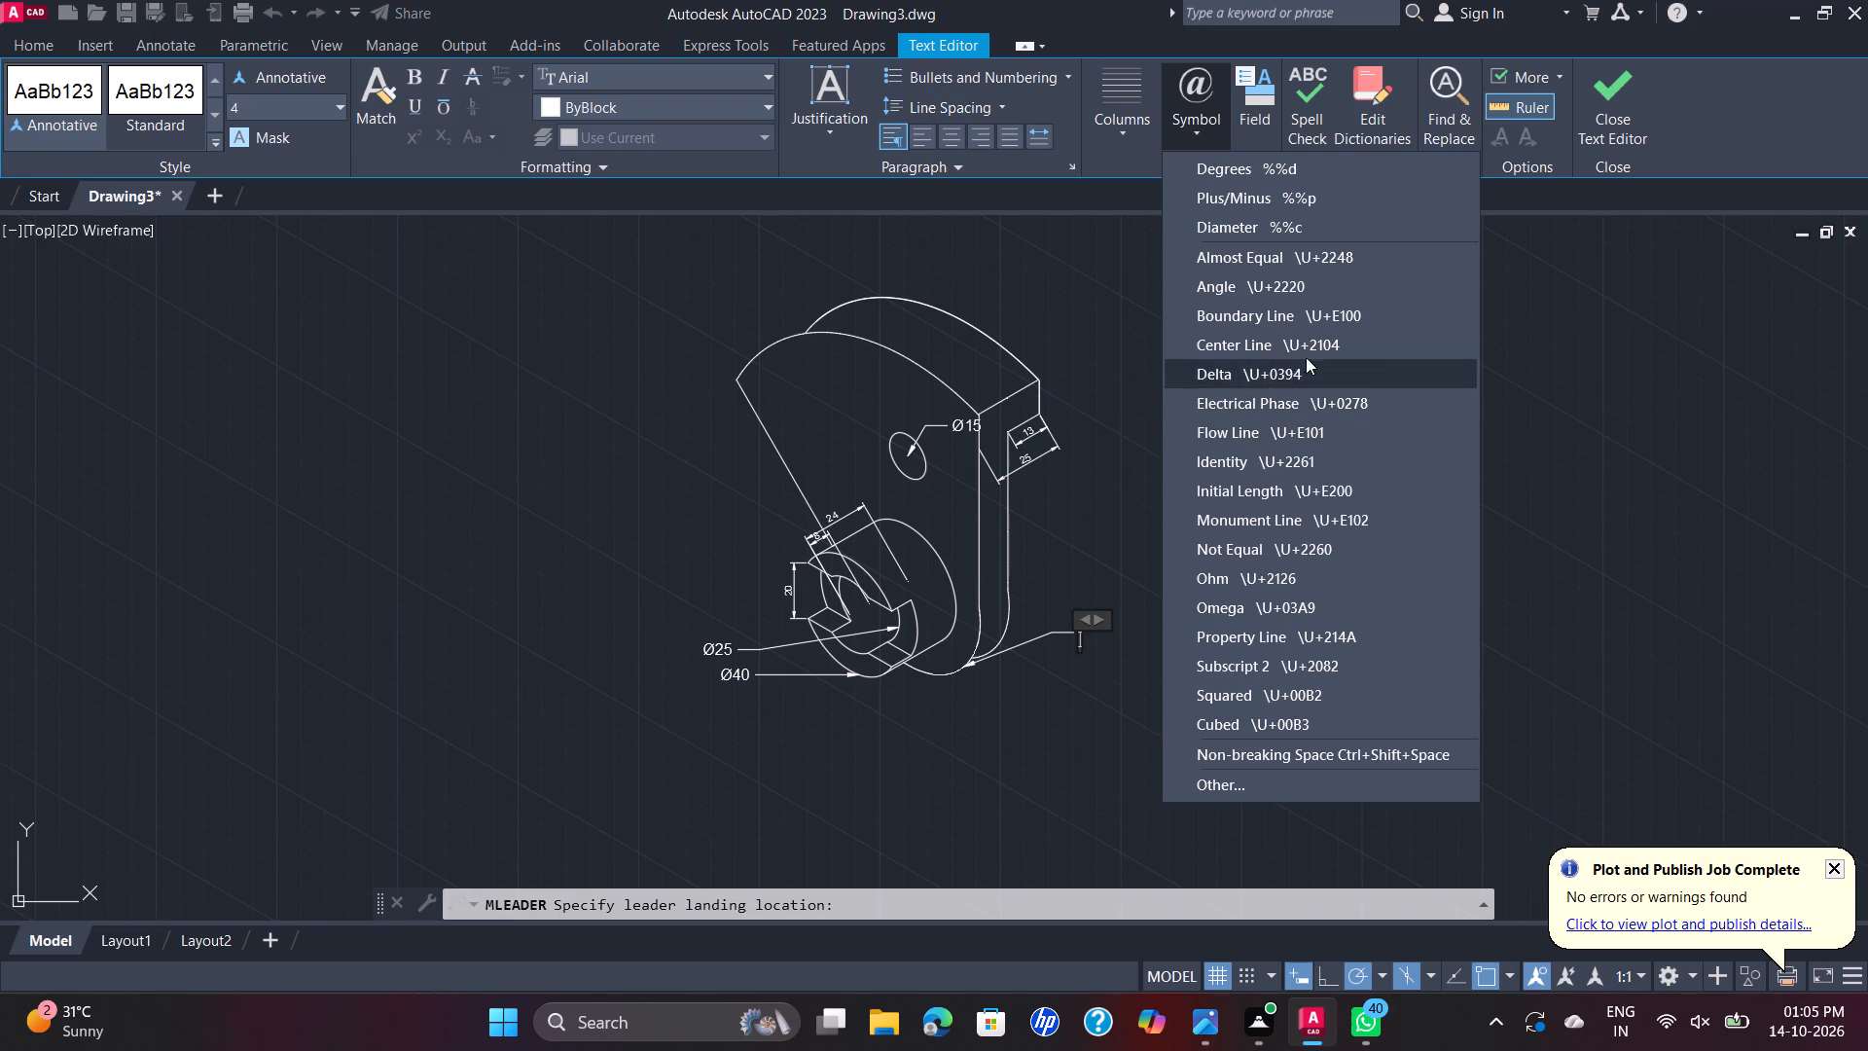
pyautogui.scroll(-4, 1296, 203)
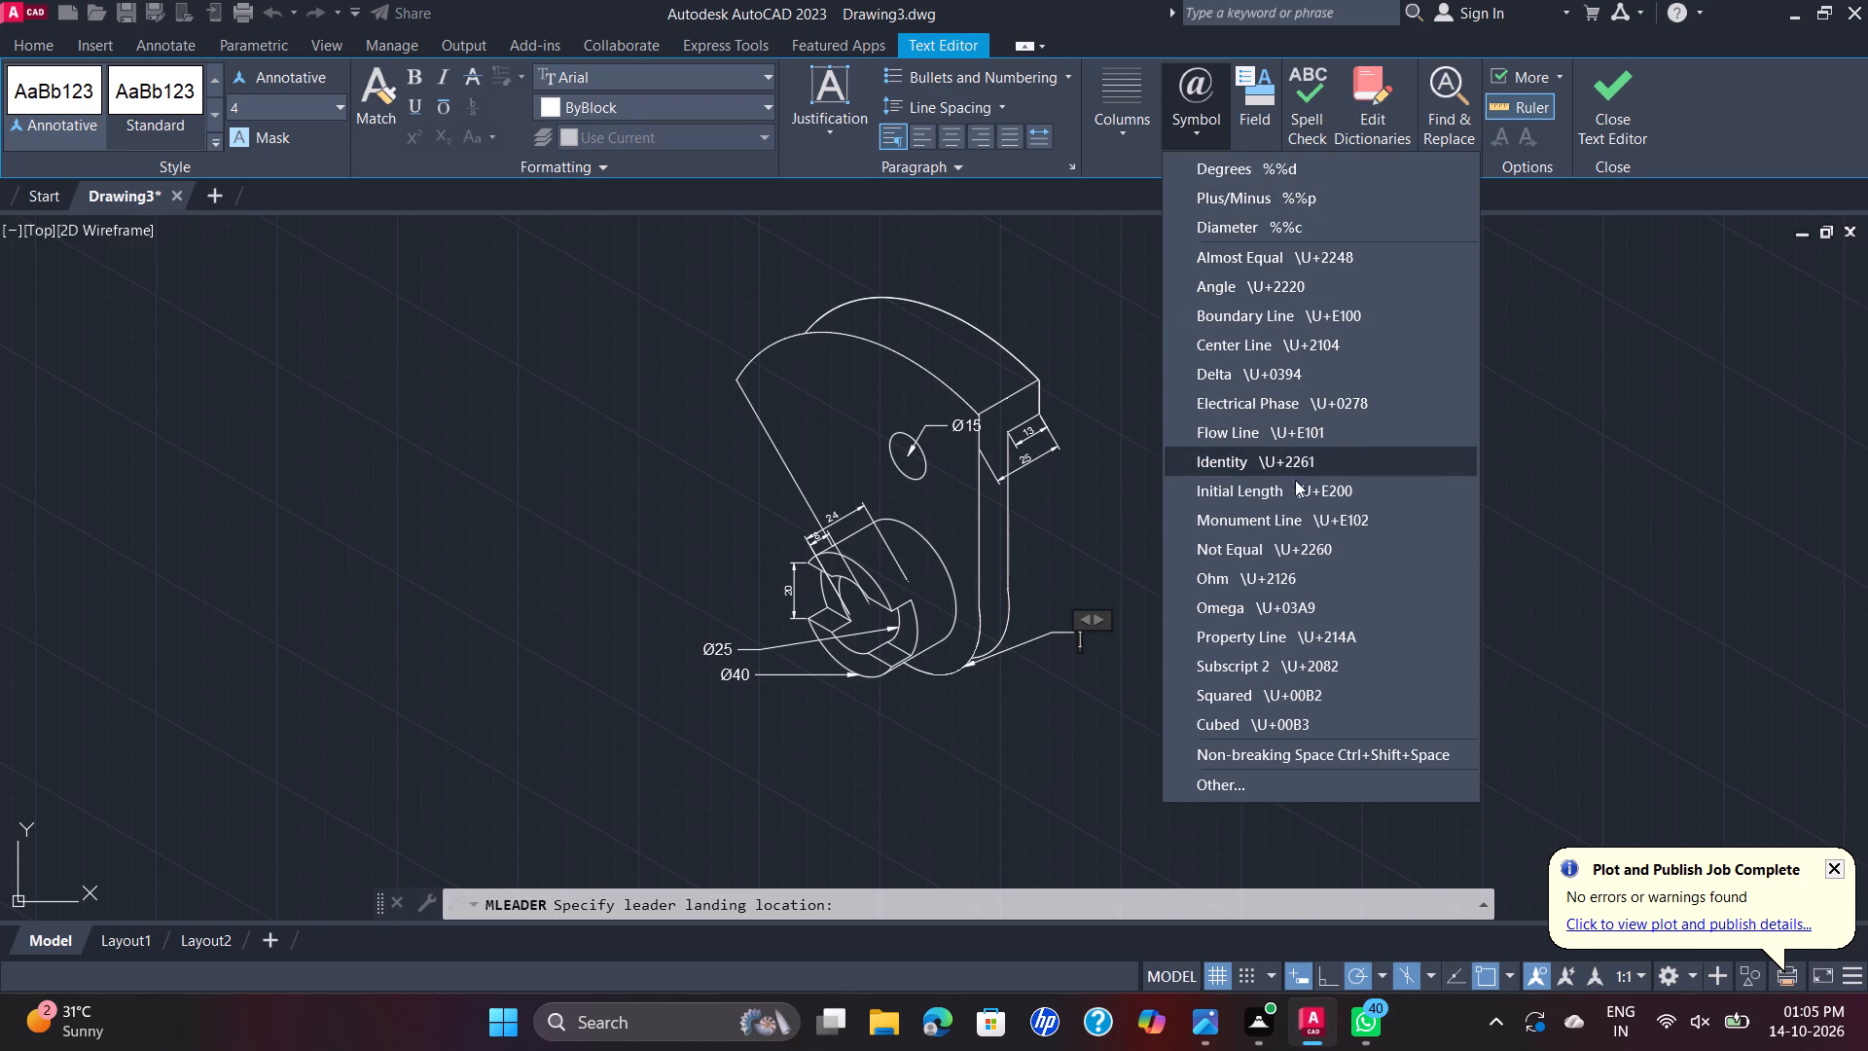
pyautogui.click(1118, 716)
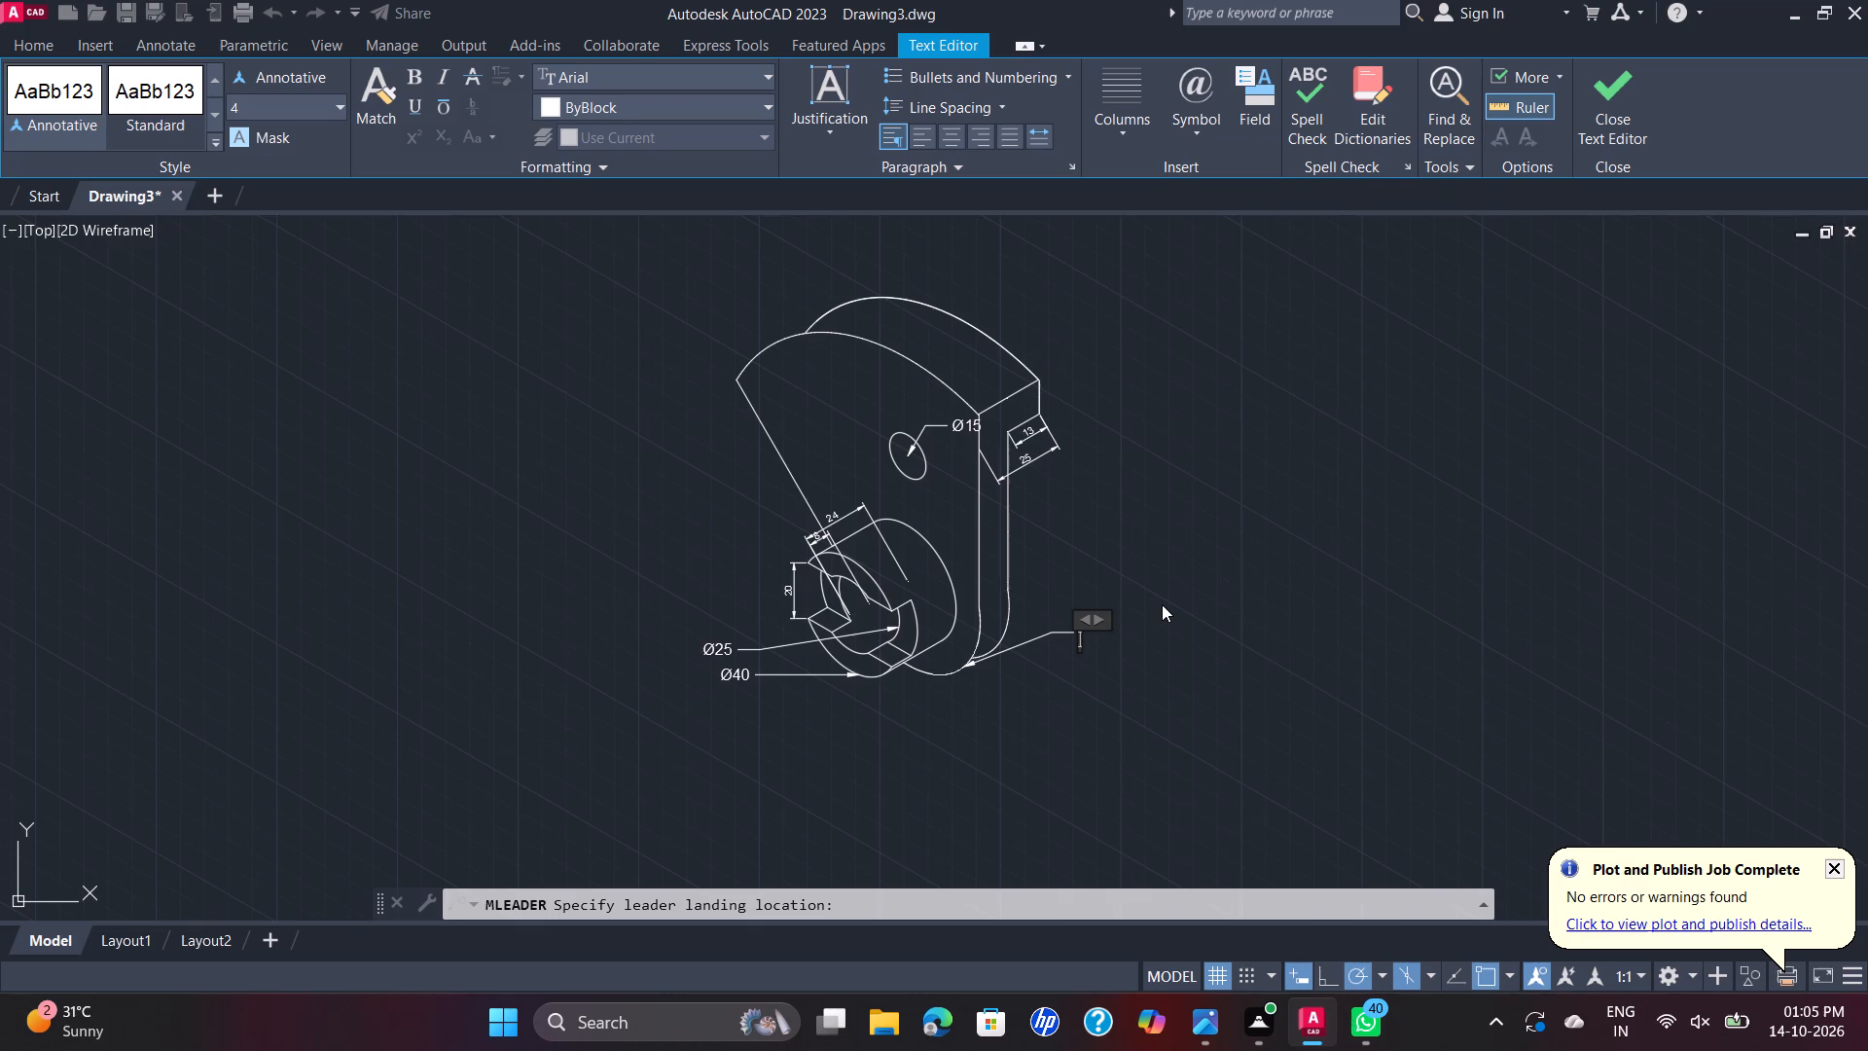
pyautogui.press('r')
pyautogui.press('space')
pyautogui.press('BackSpace')
pyautogui.write('30')
pyautogui.press('Return')
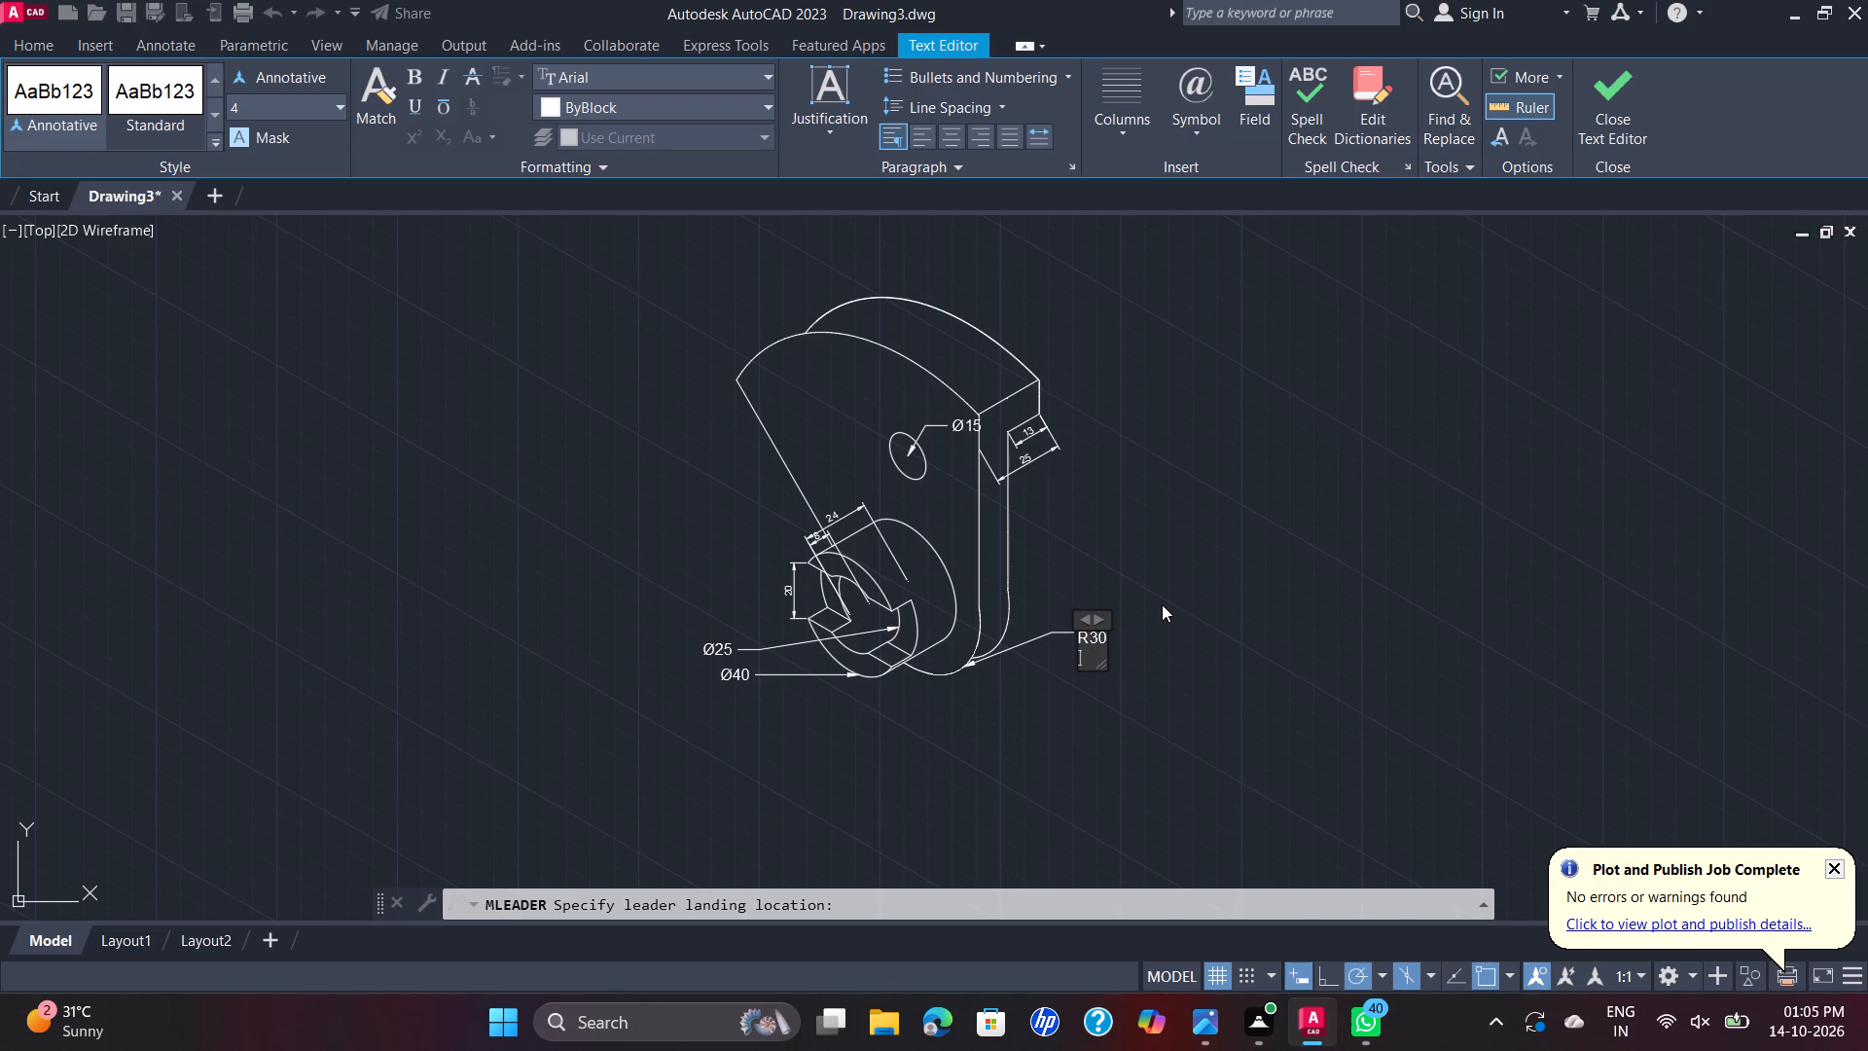
pyautogui.press('BackSpace')
pyautogui.click(1162, 604)
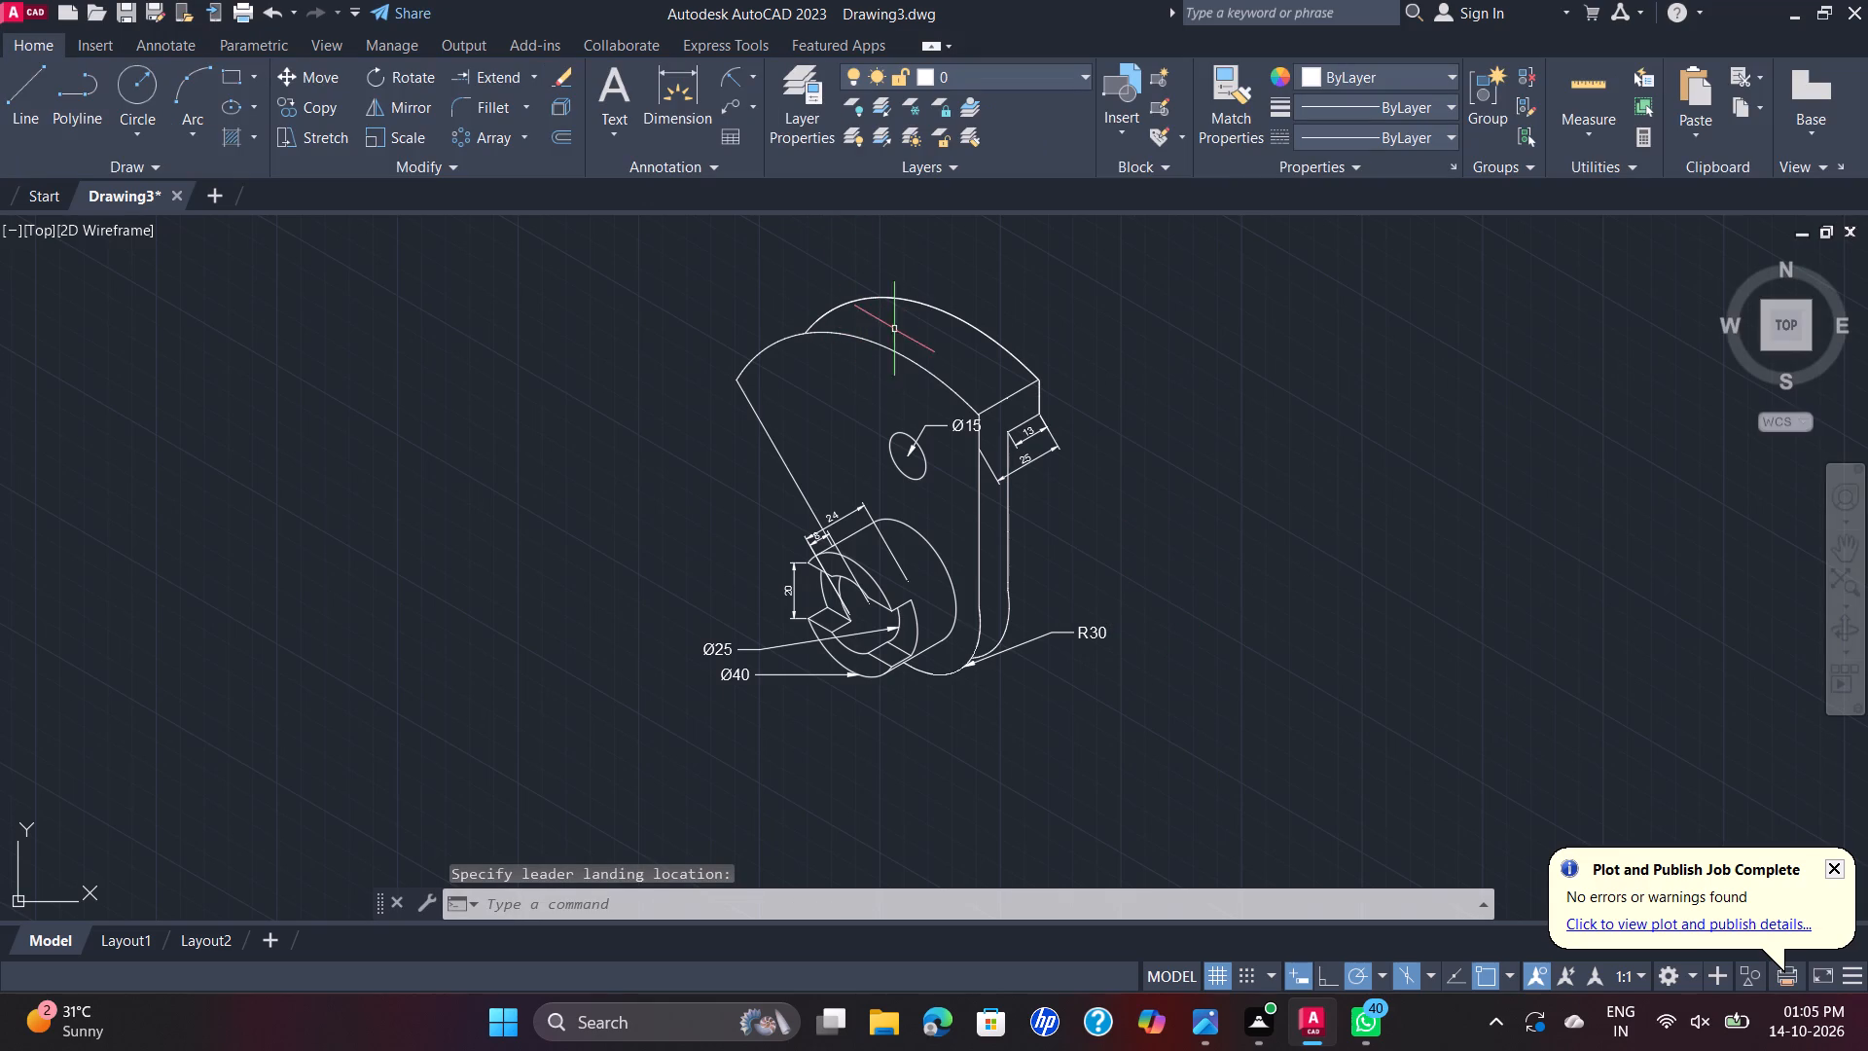
# Add a multileader pointing to the front arc of the plate's curved top, with the text R80 just above the arc.
pyautogui.press('space')
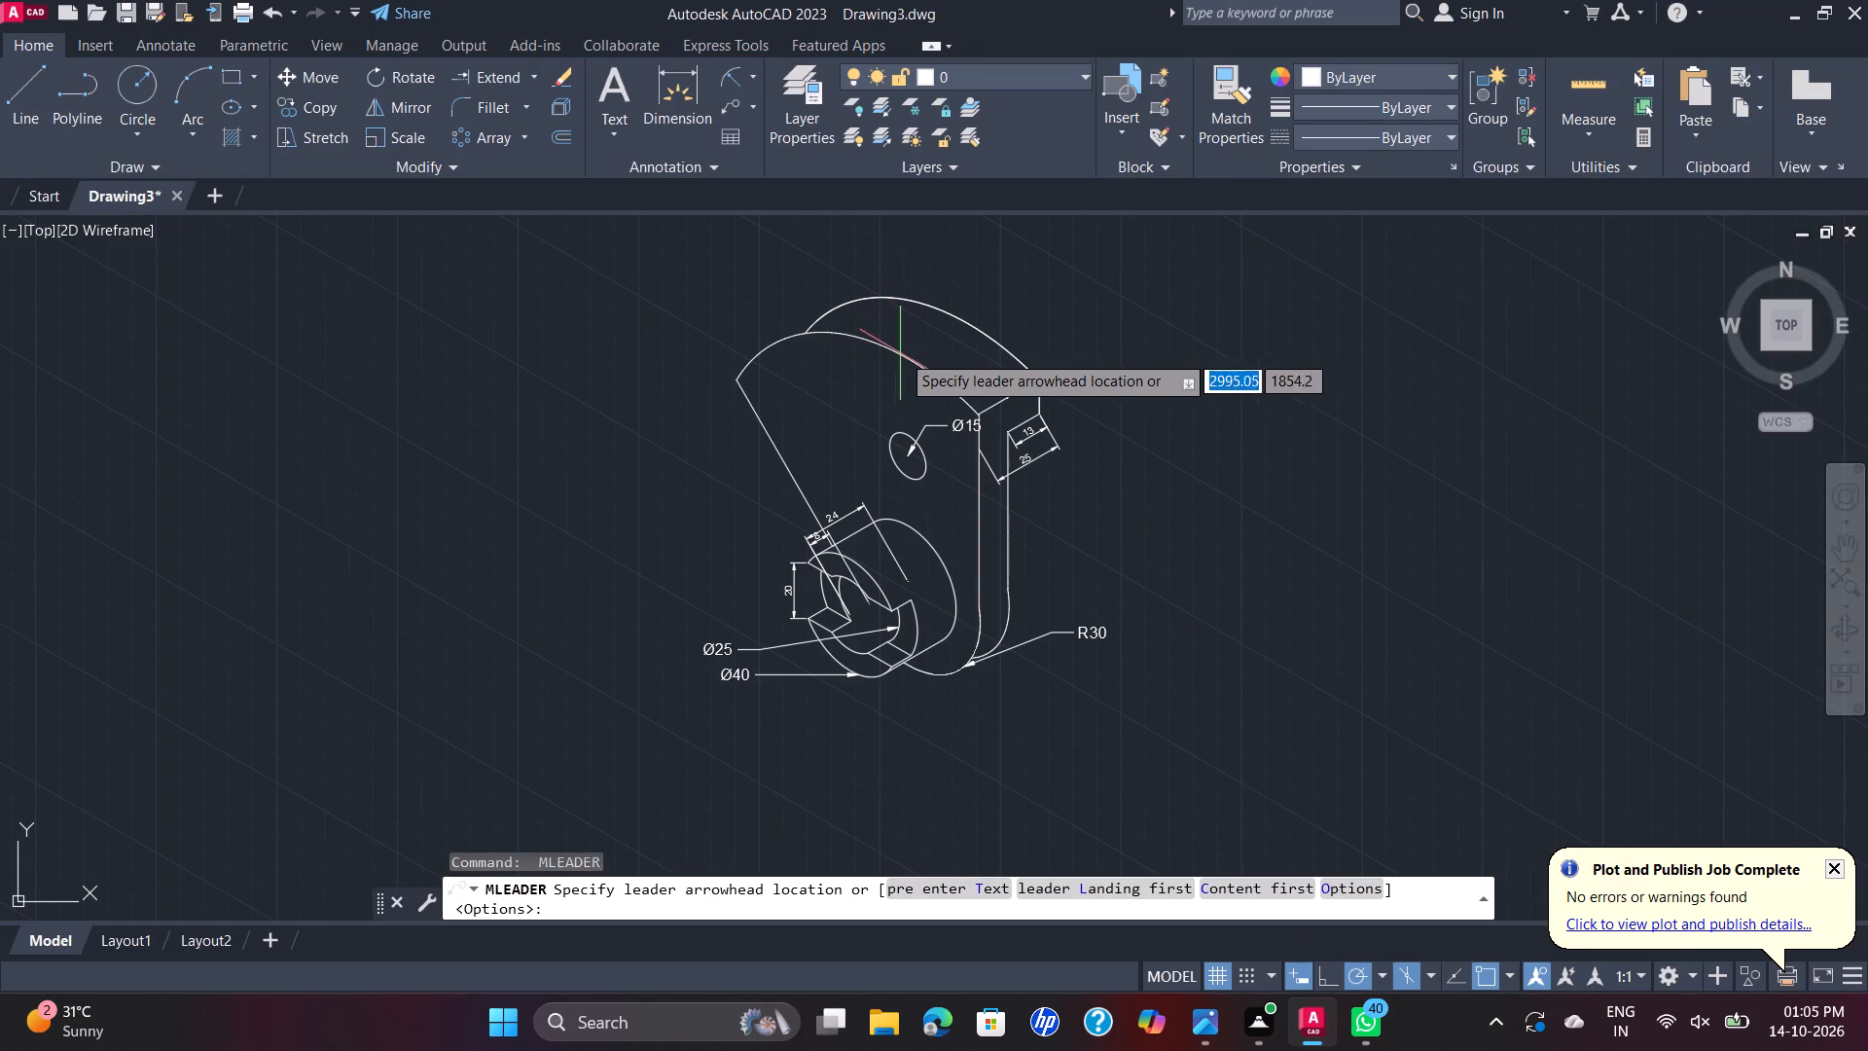
pyautogui.click(913, 359)
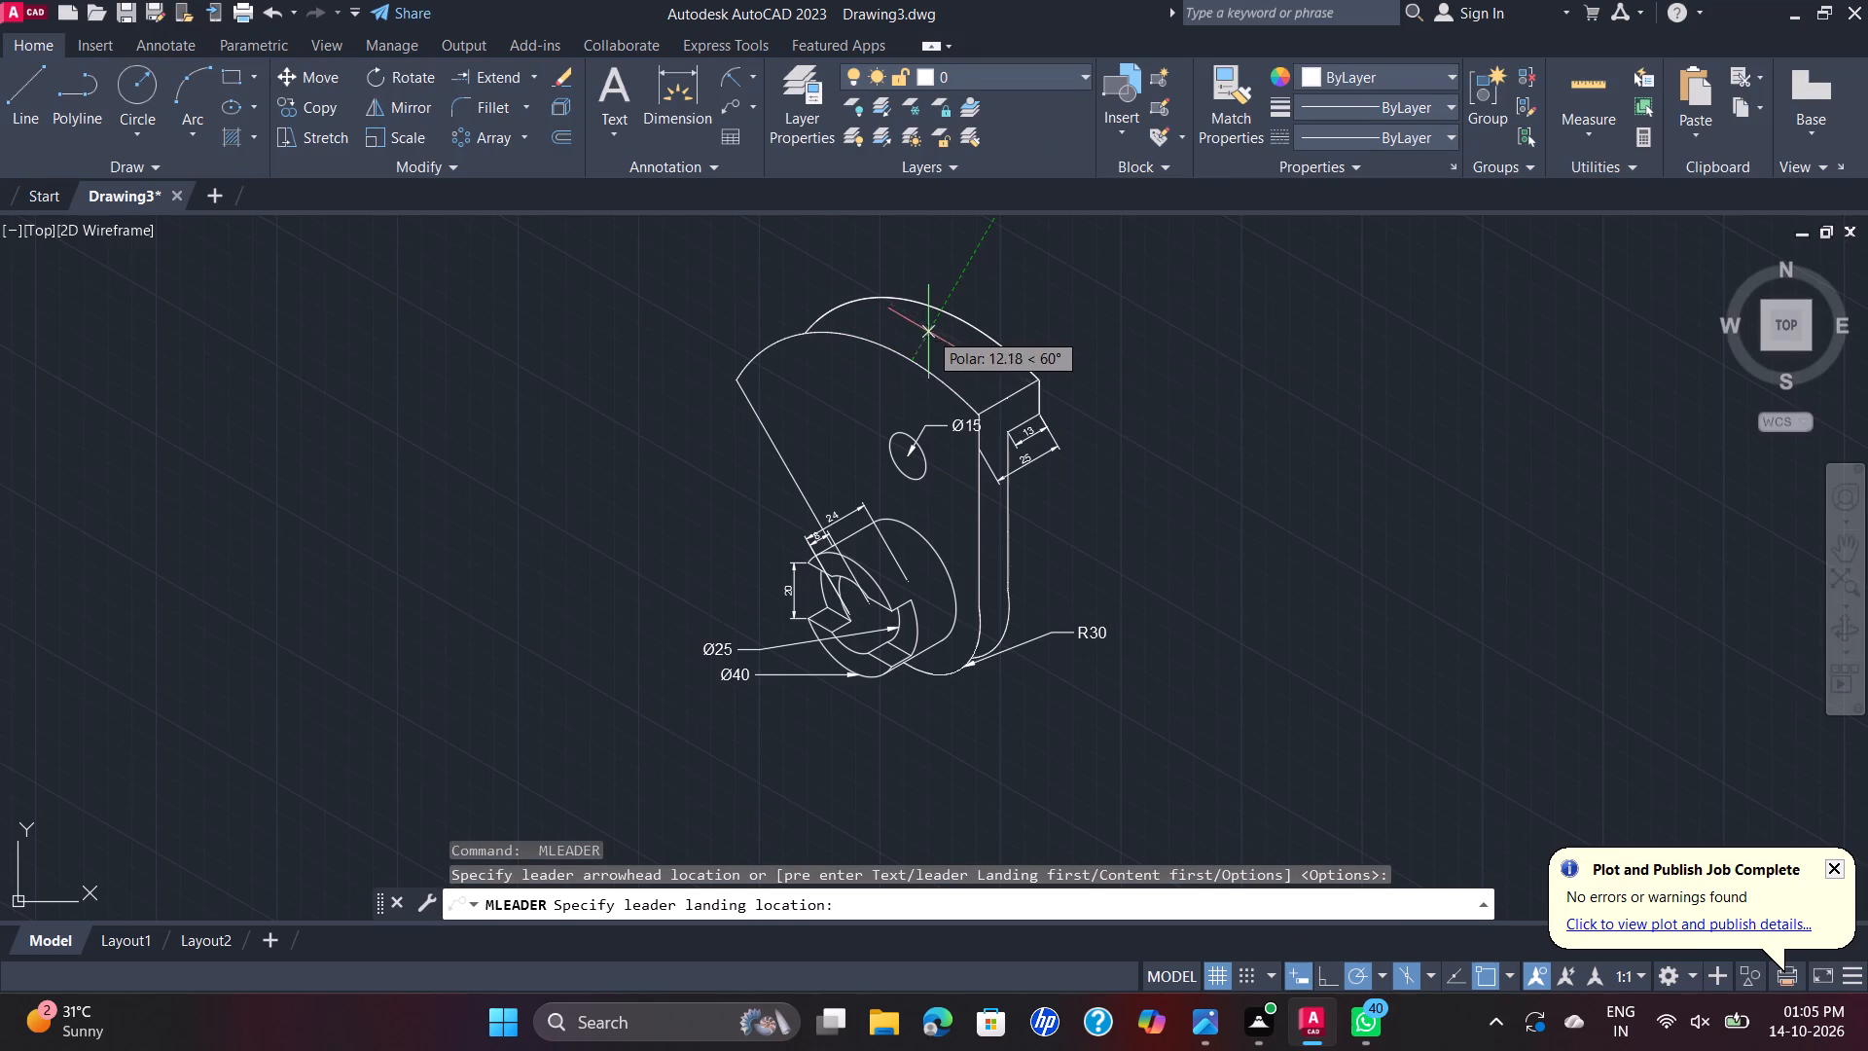
pyautogui.click(932, 341)
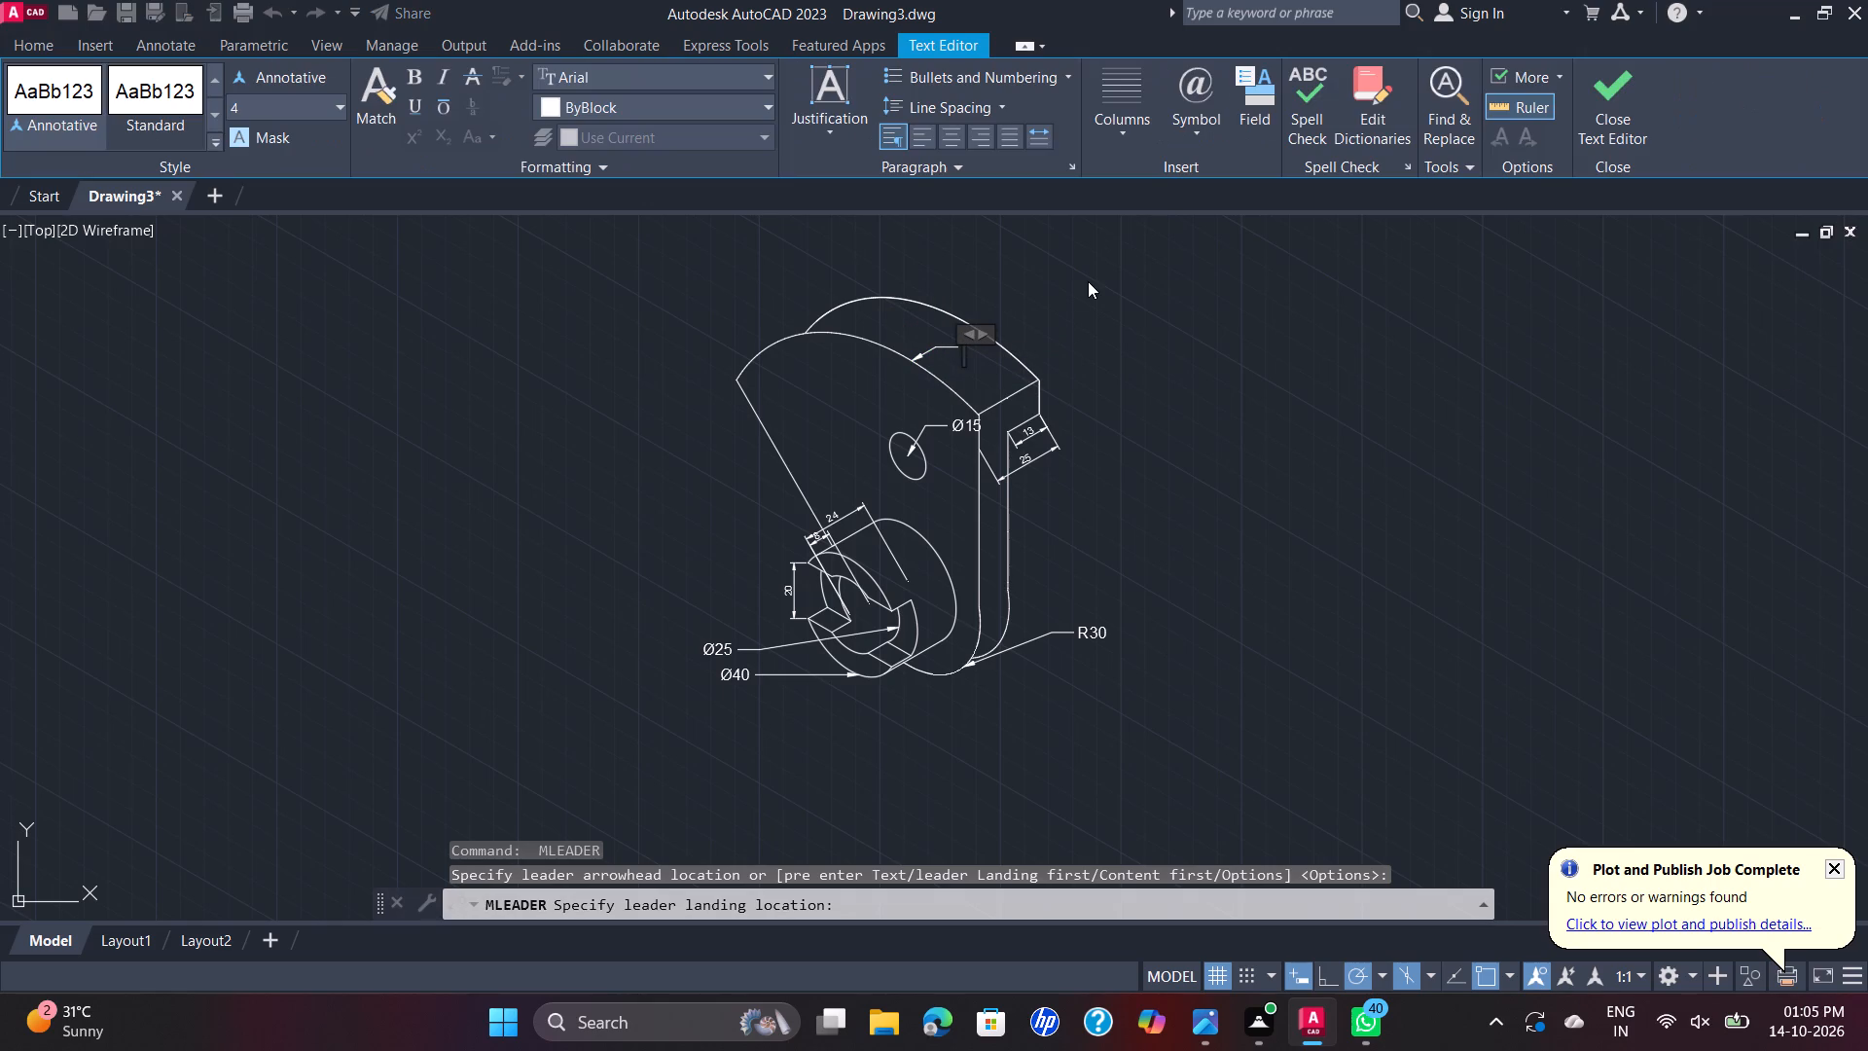
pyautogui.press('r')
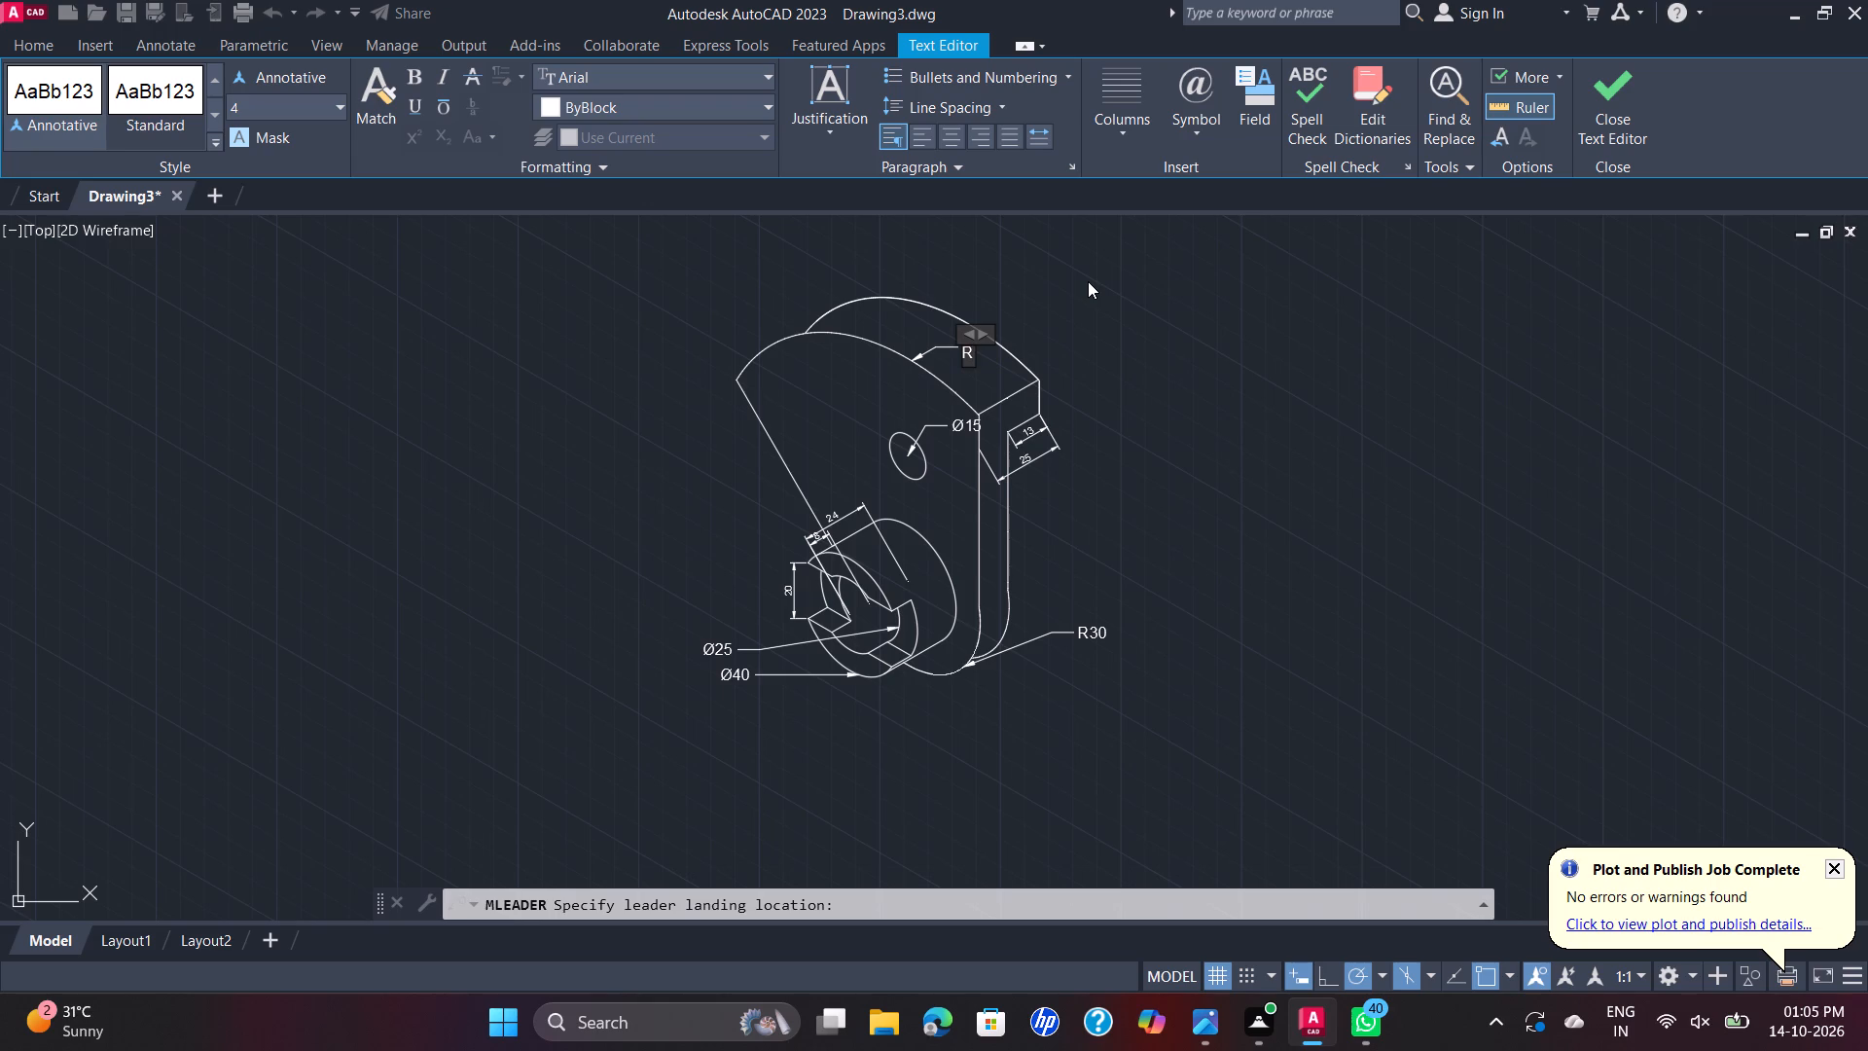
pyautogui.write('80')
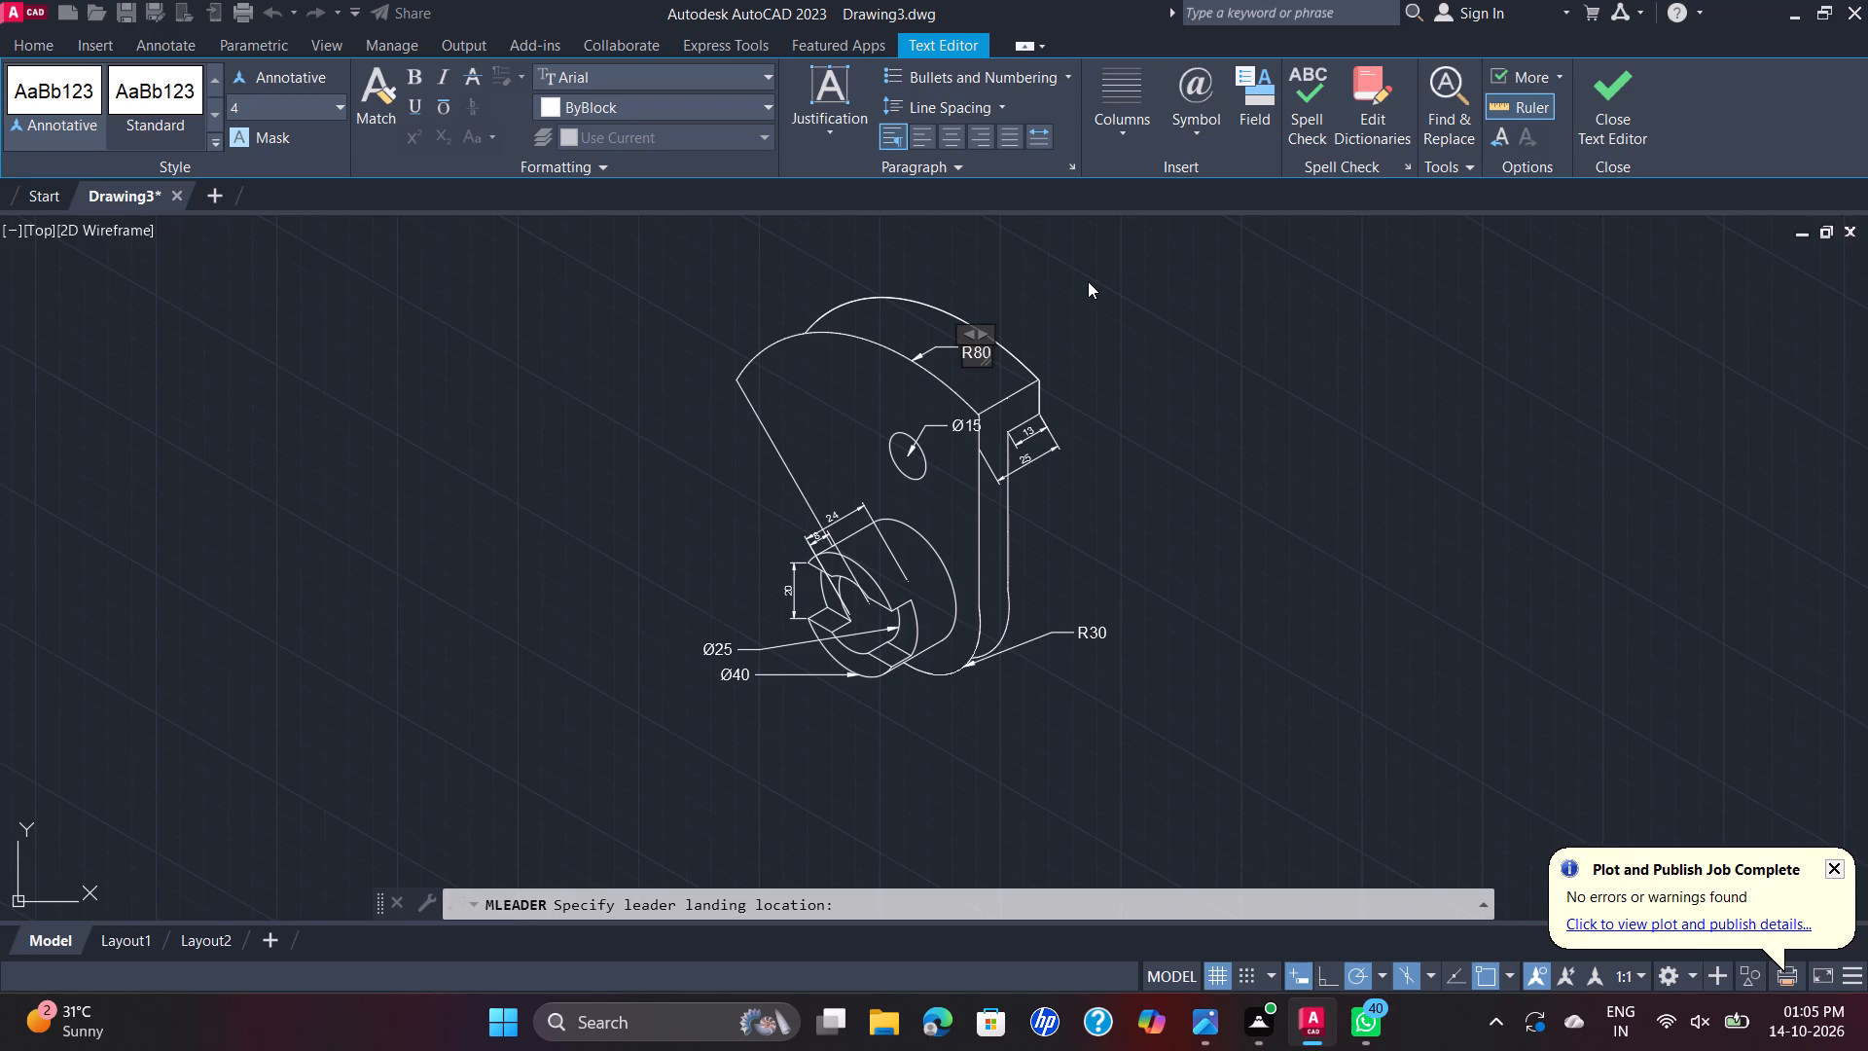
pyautogui.click(1088, 281)
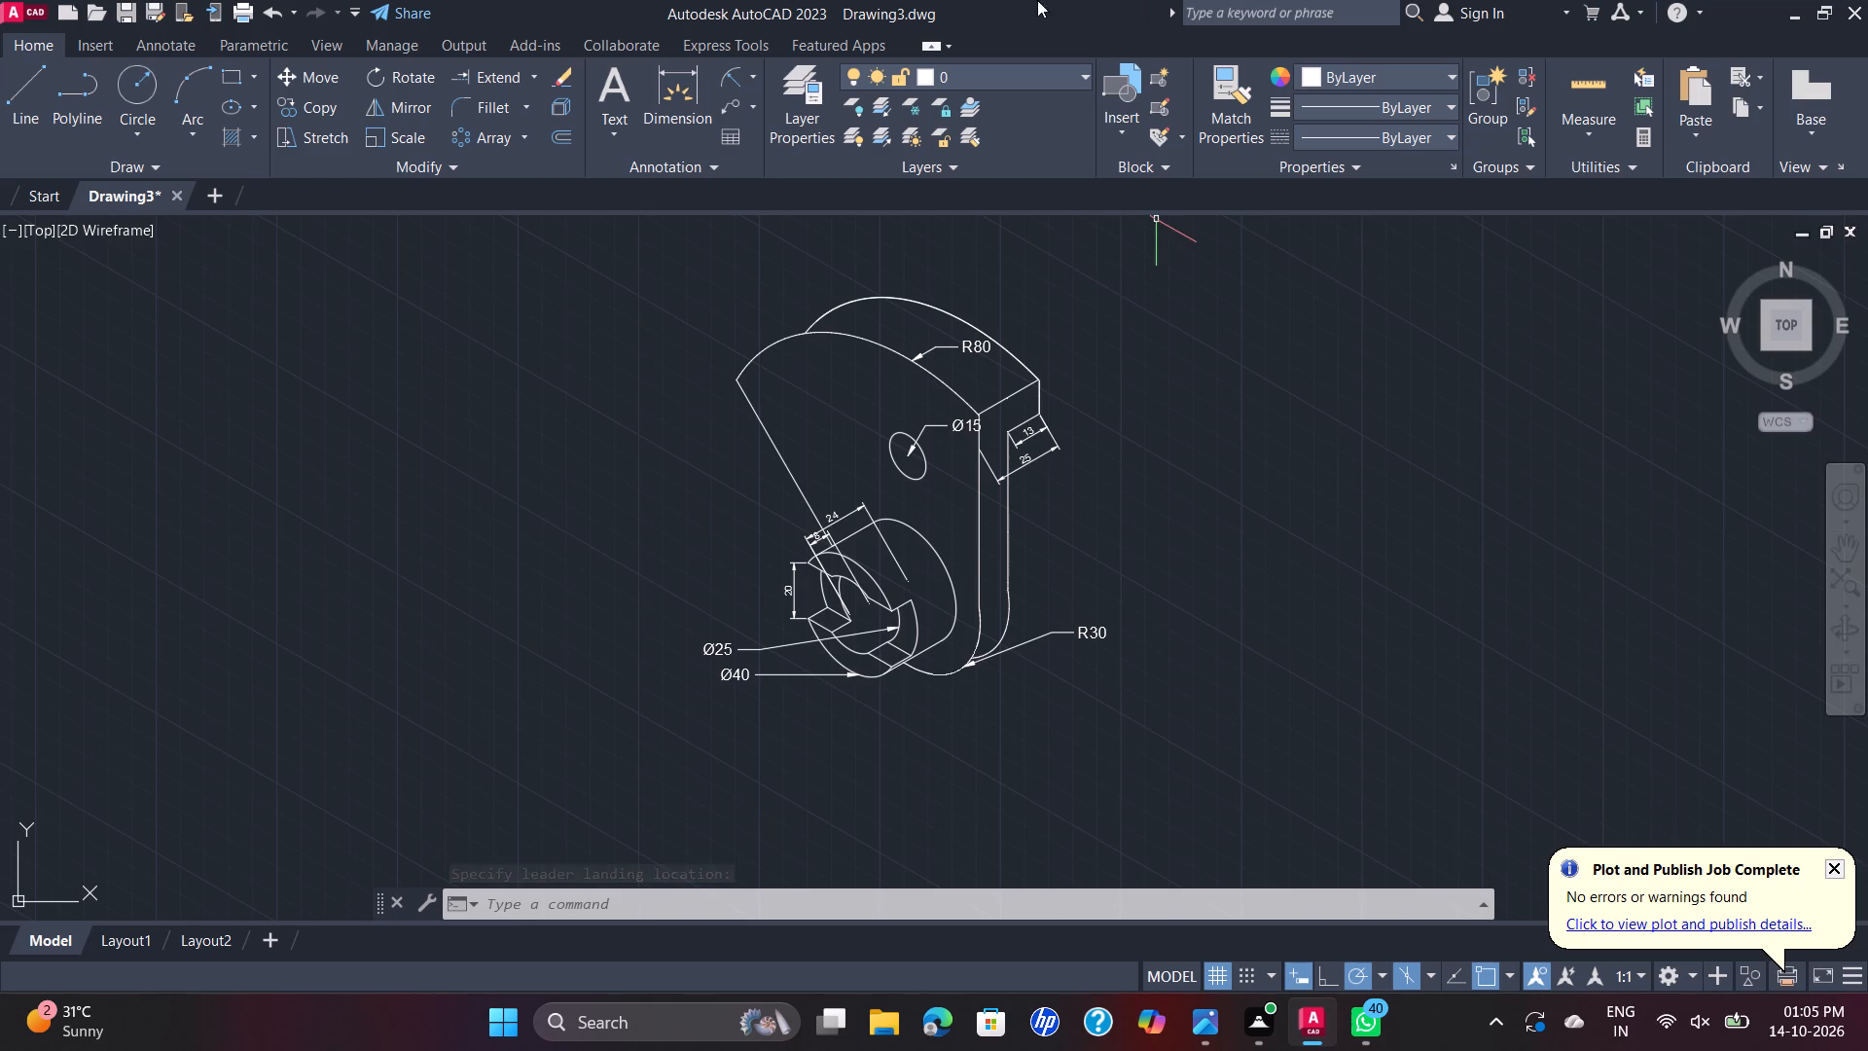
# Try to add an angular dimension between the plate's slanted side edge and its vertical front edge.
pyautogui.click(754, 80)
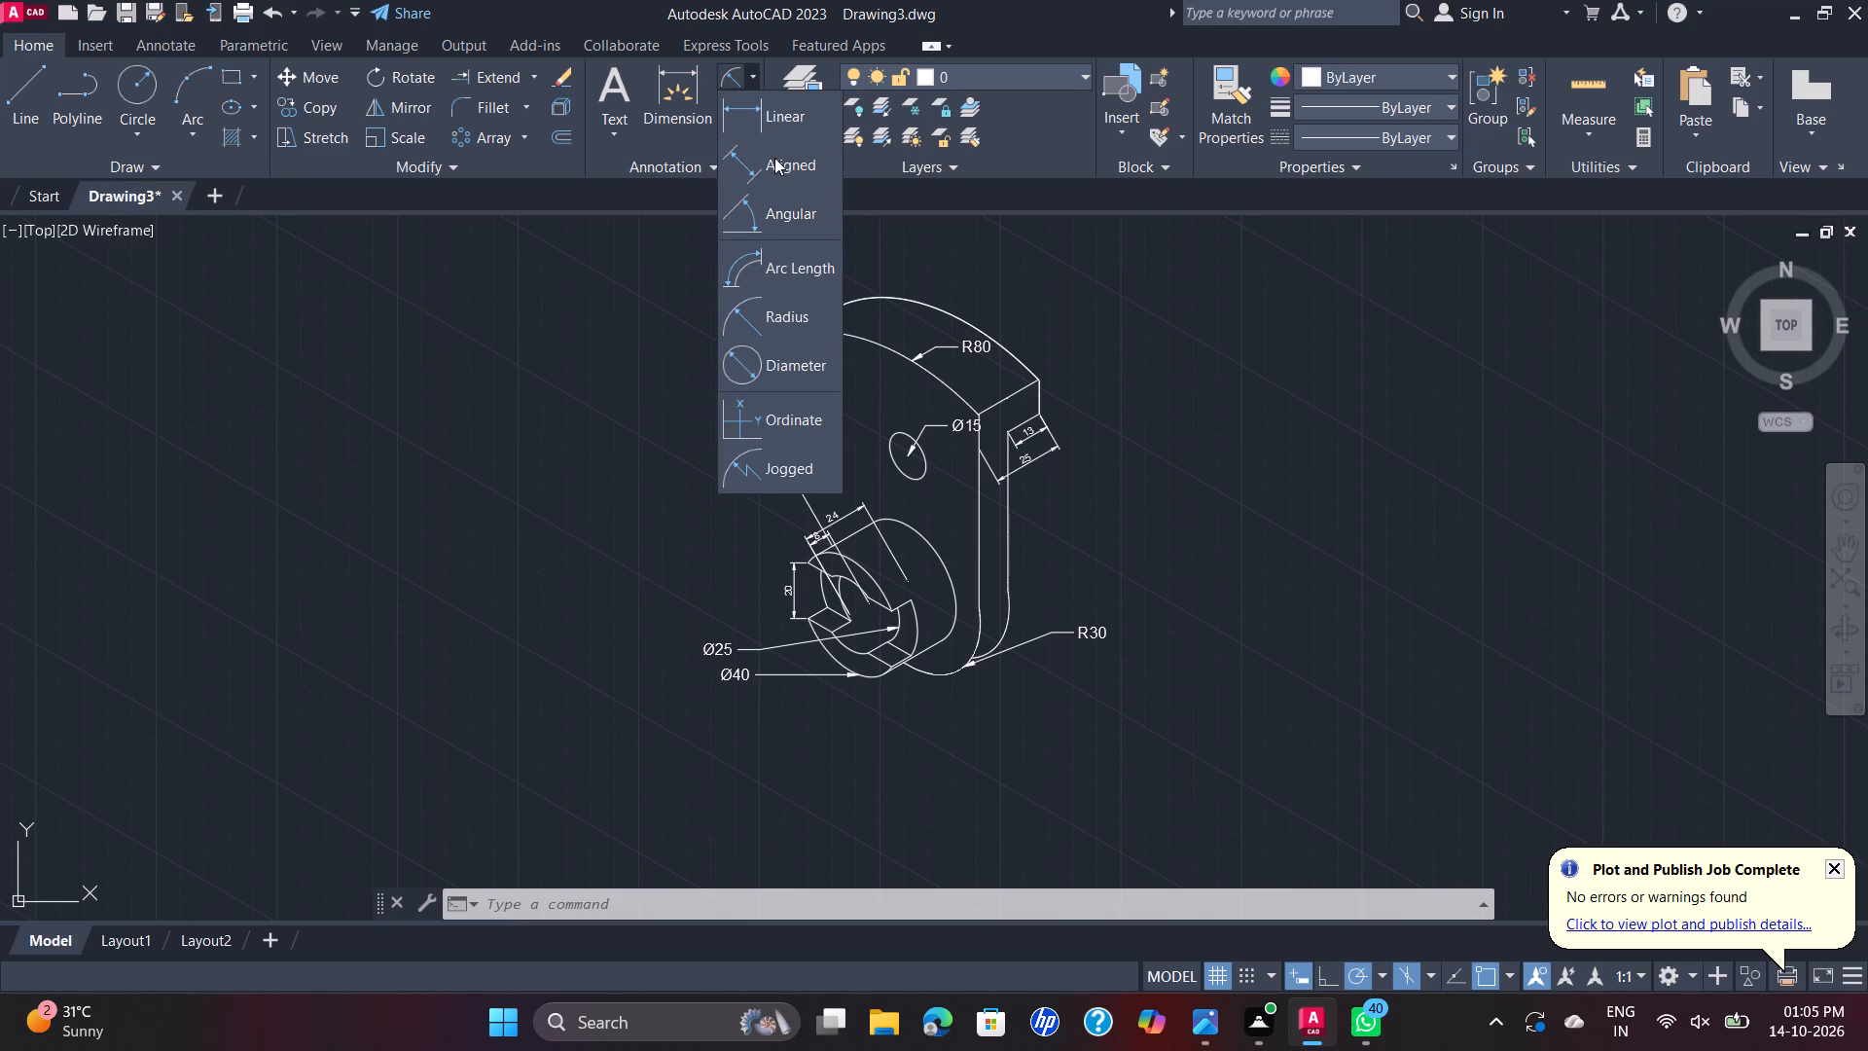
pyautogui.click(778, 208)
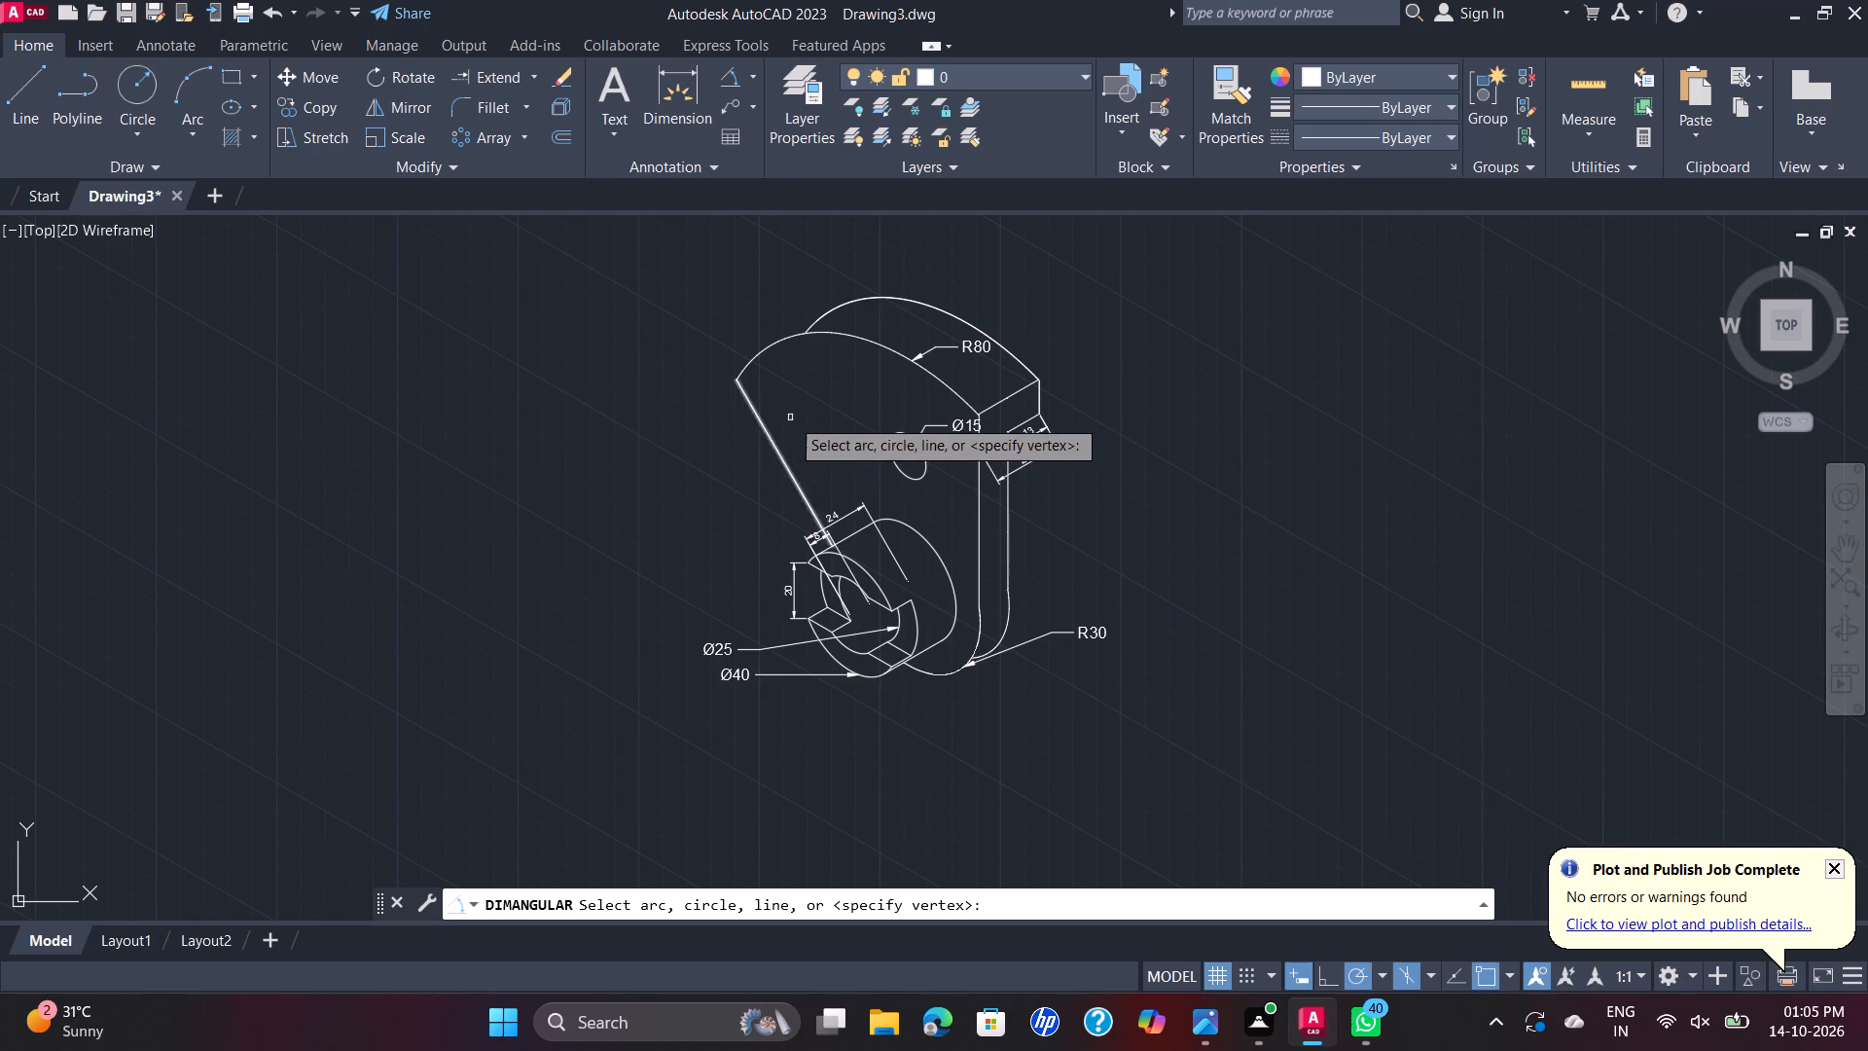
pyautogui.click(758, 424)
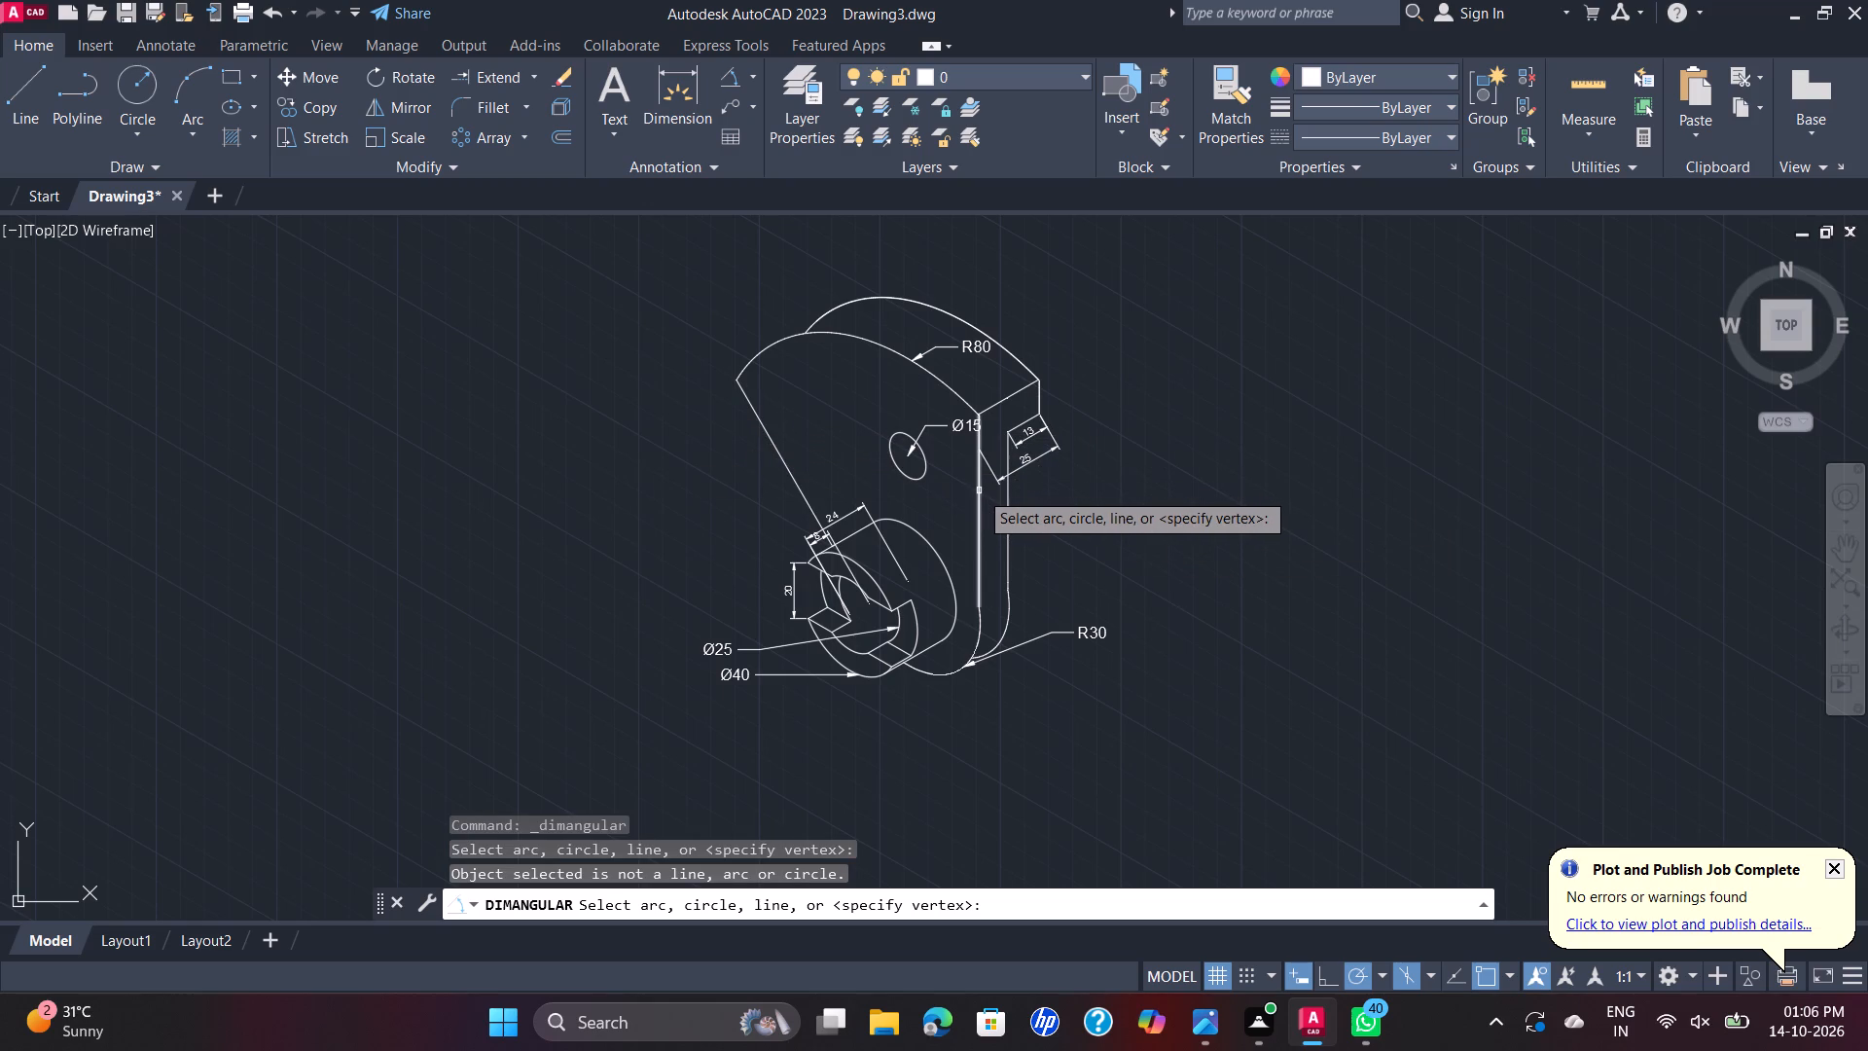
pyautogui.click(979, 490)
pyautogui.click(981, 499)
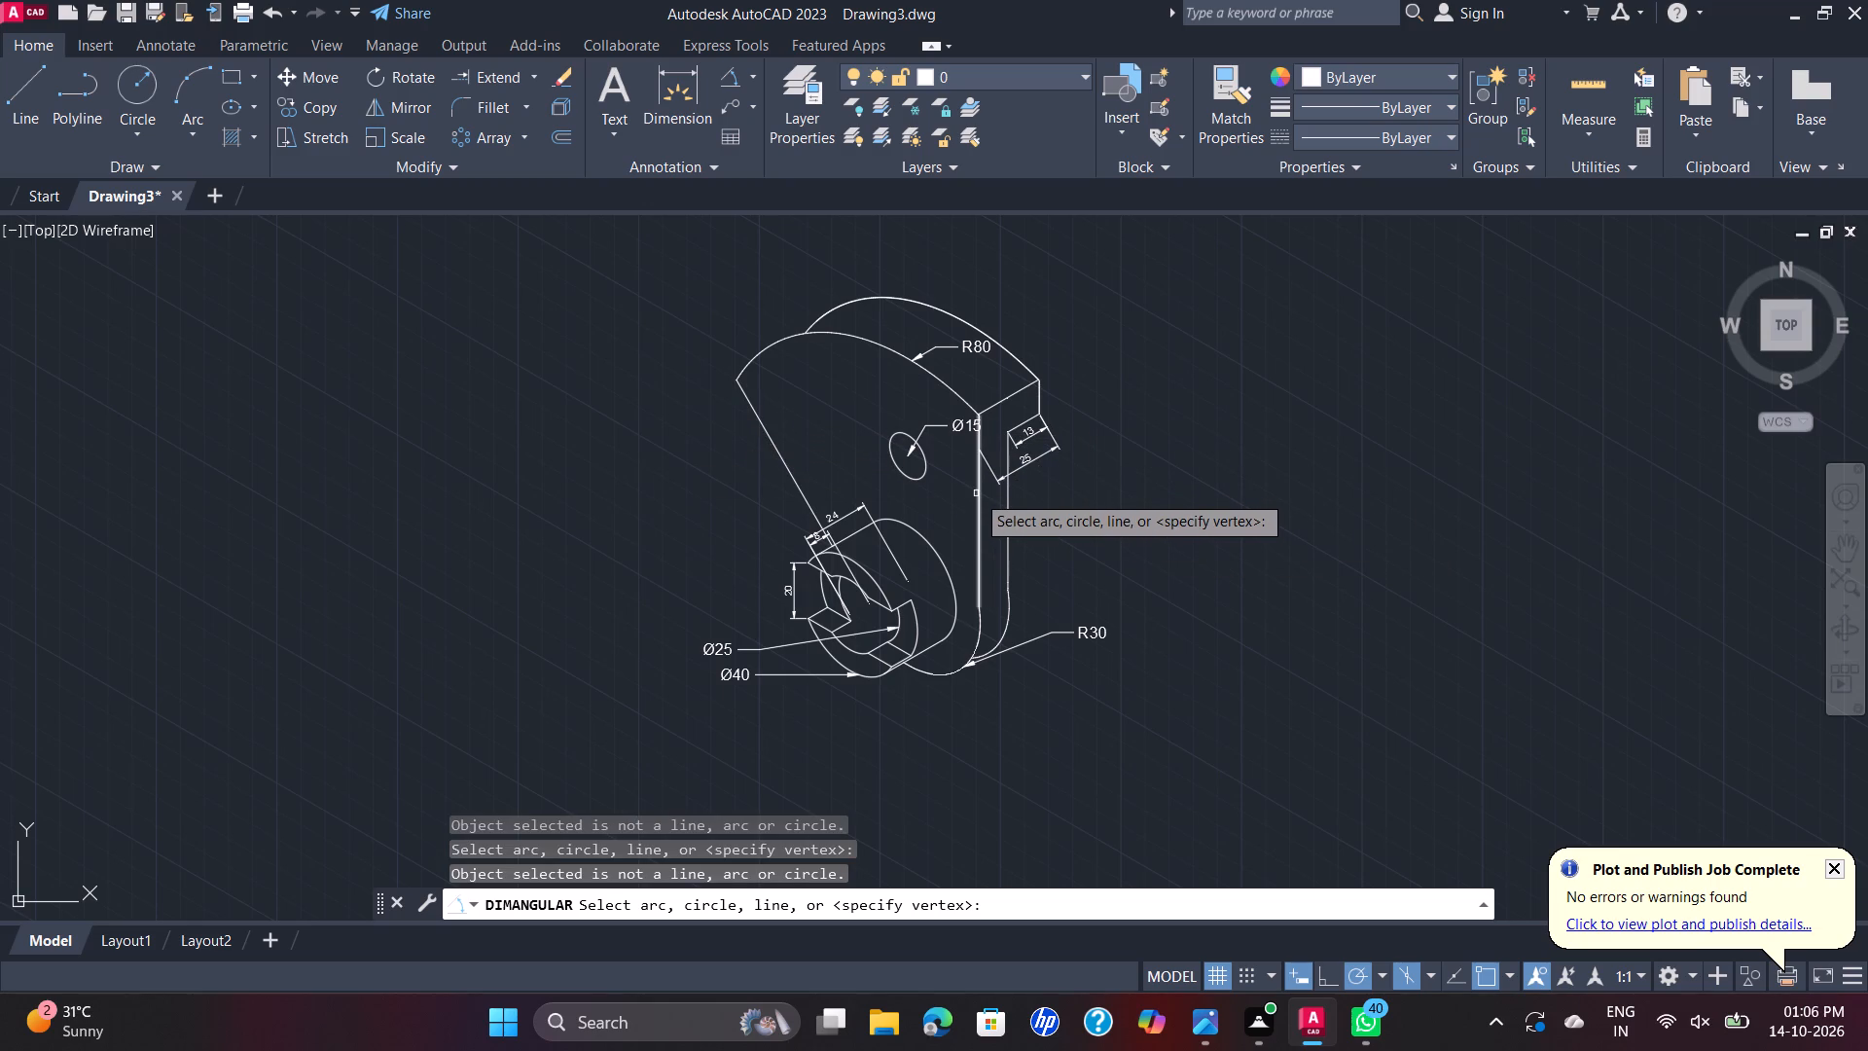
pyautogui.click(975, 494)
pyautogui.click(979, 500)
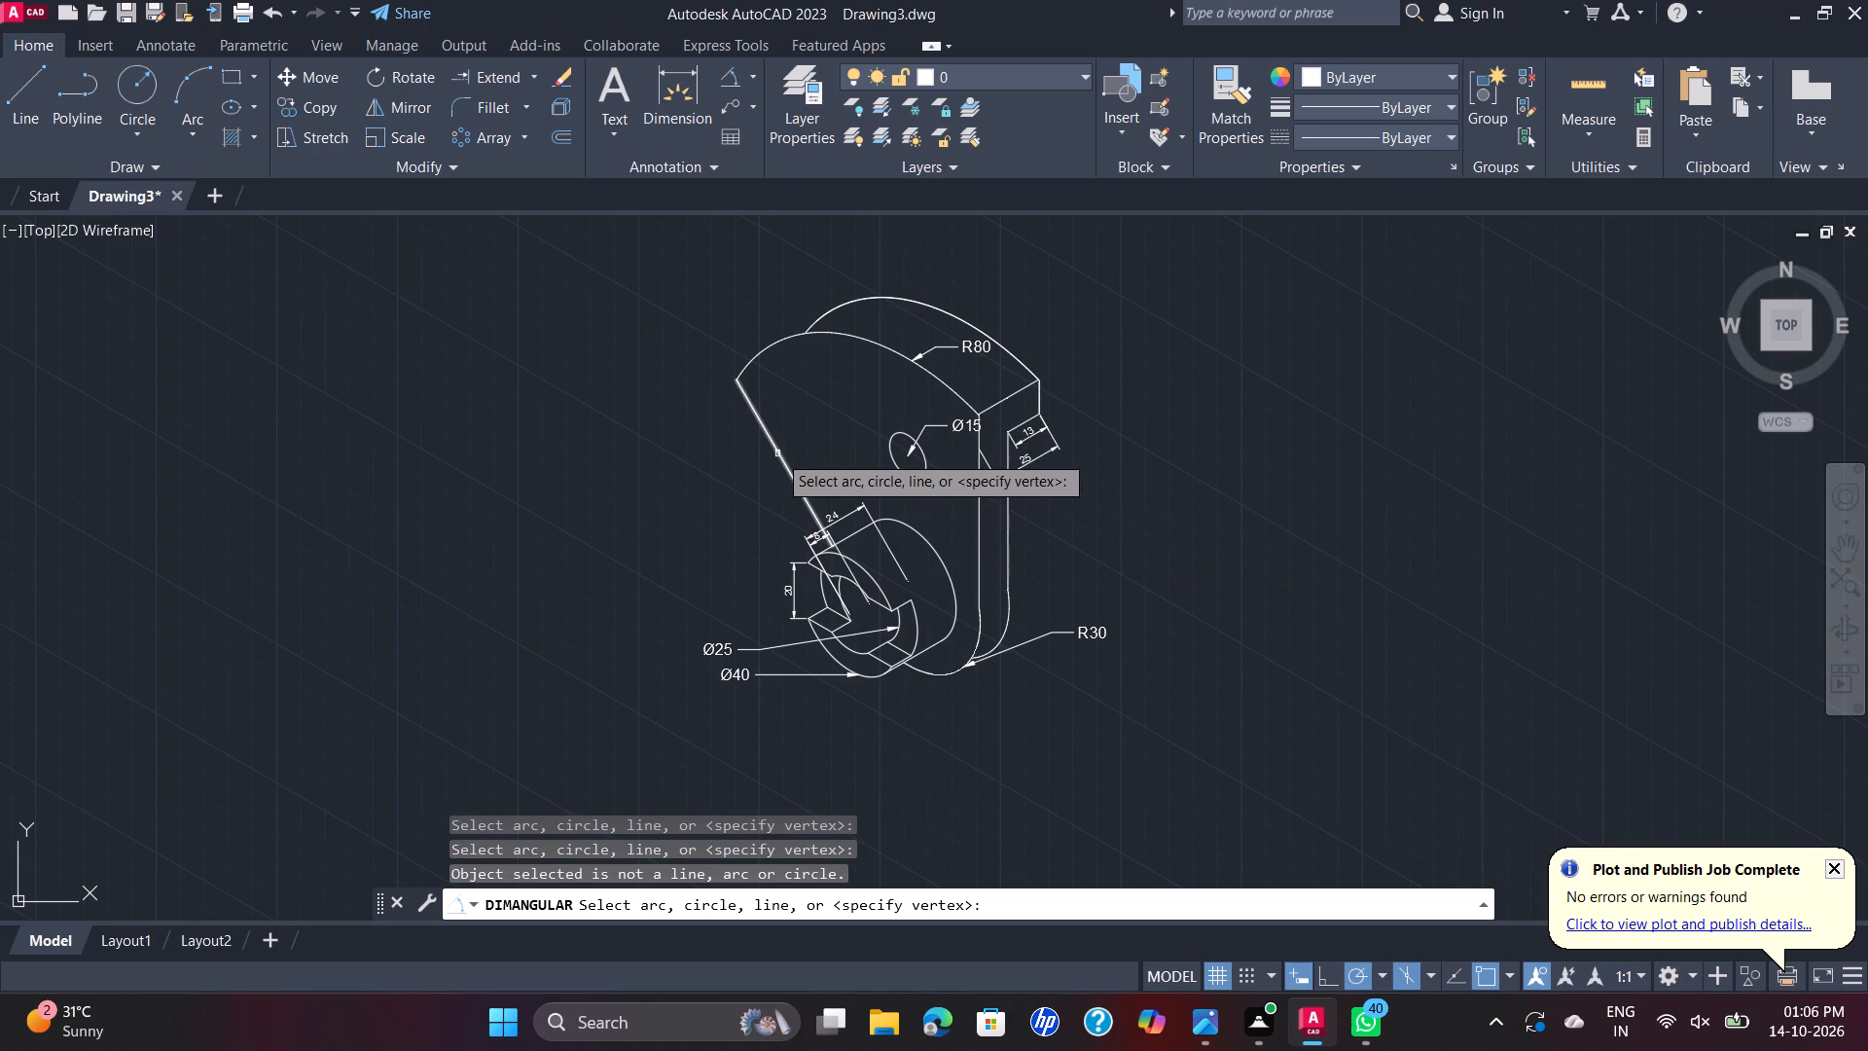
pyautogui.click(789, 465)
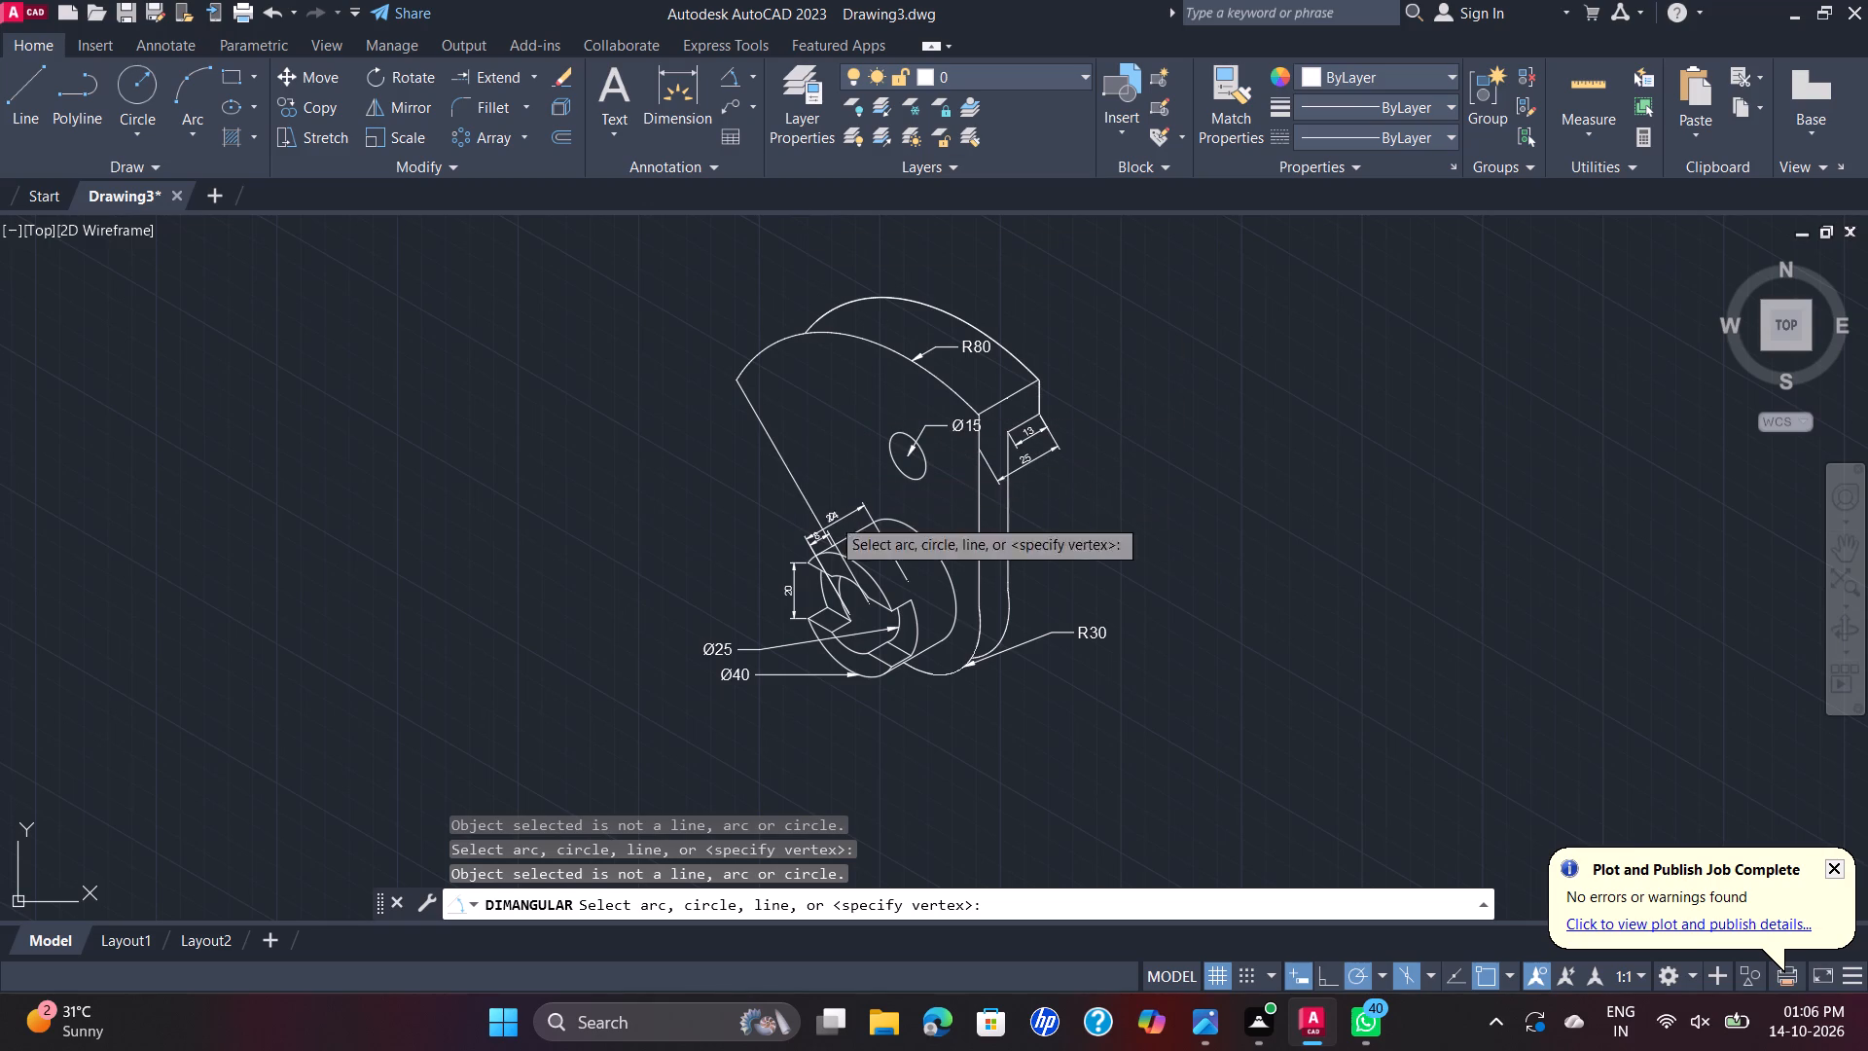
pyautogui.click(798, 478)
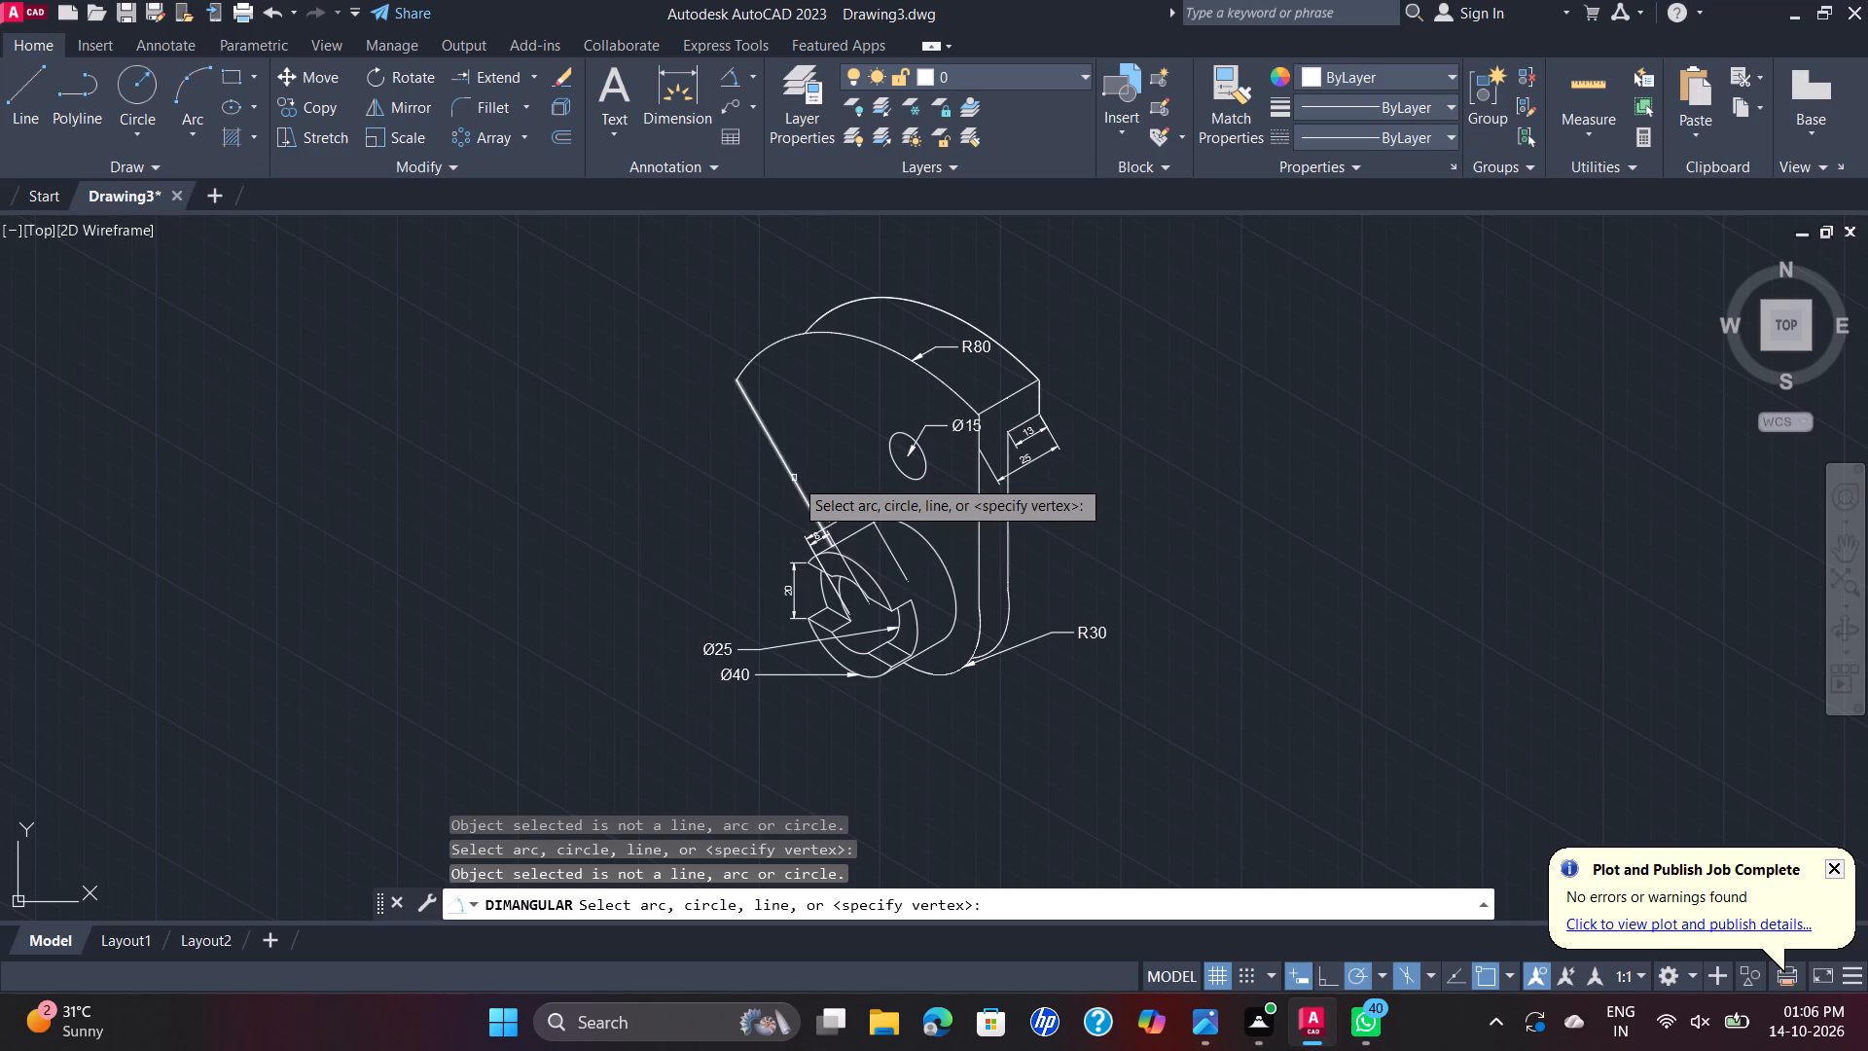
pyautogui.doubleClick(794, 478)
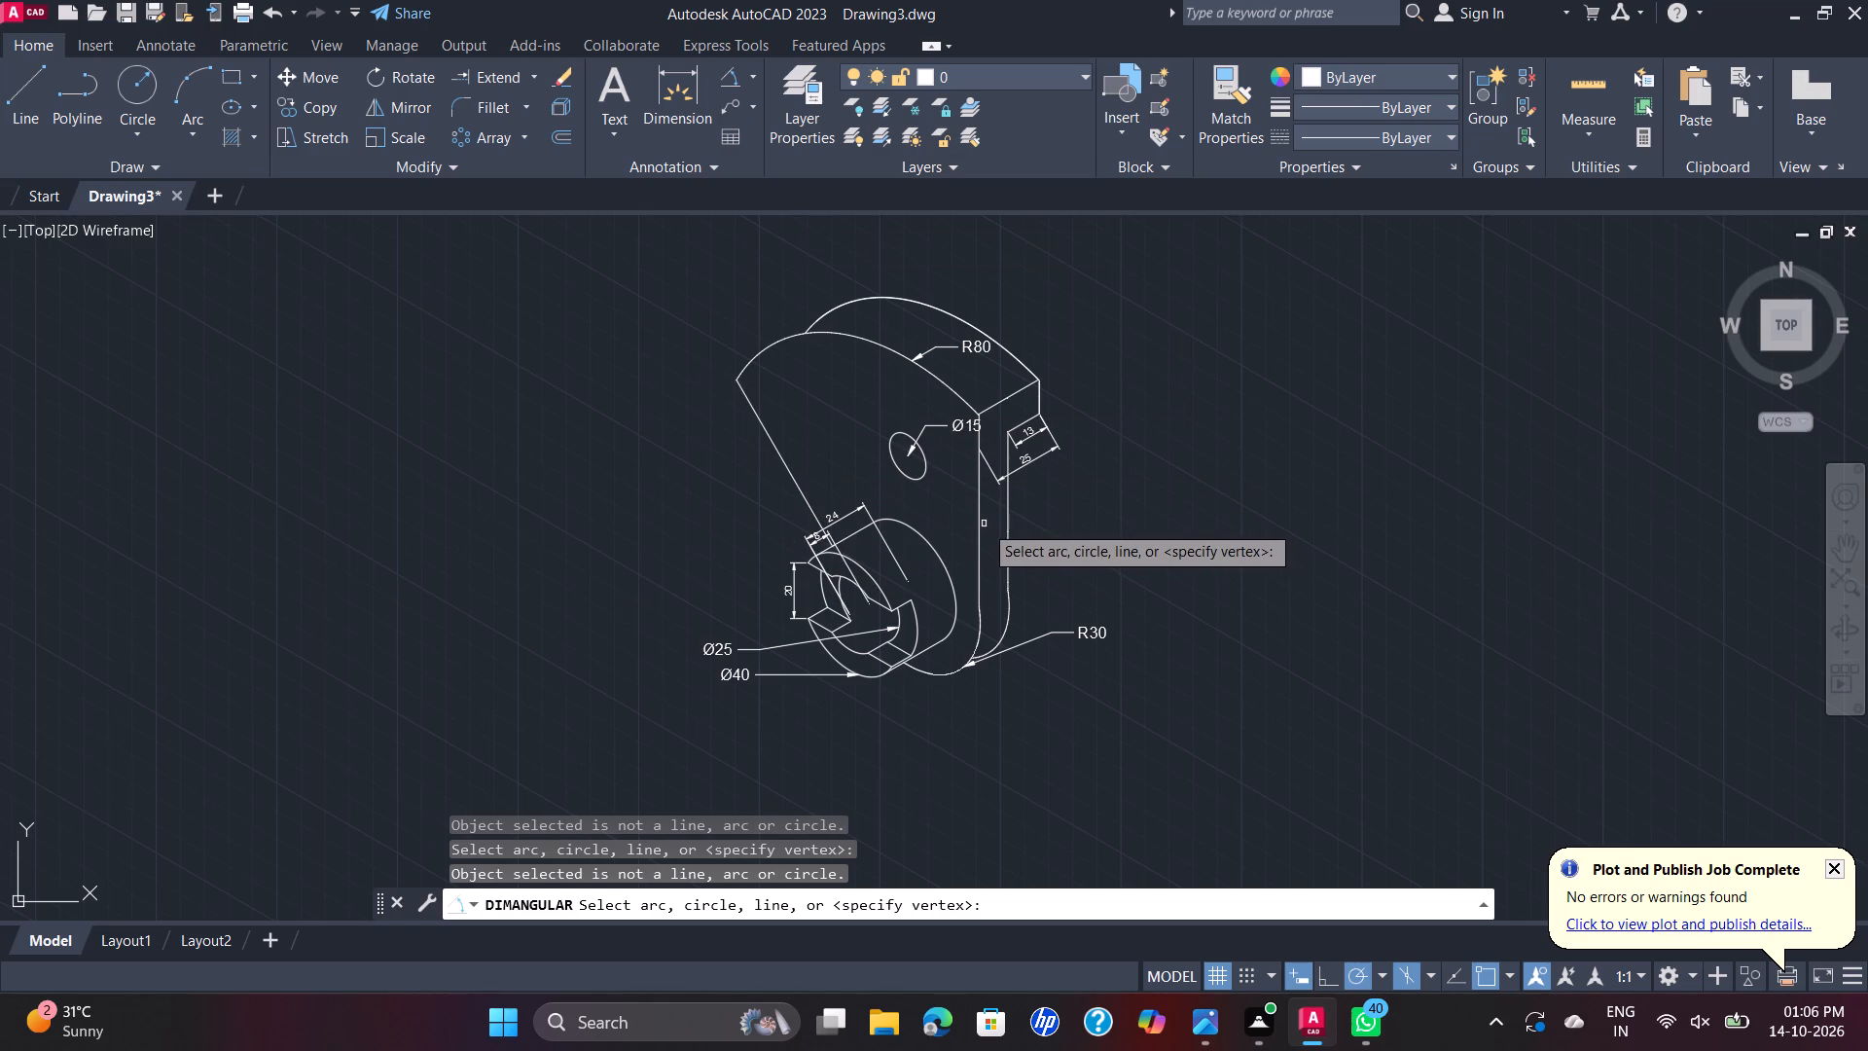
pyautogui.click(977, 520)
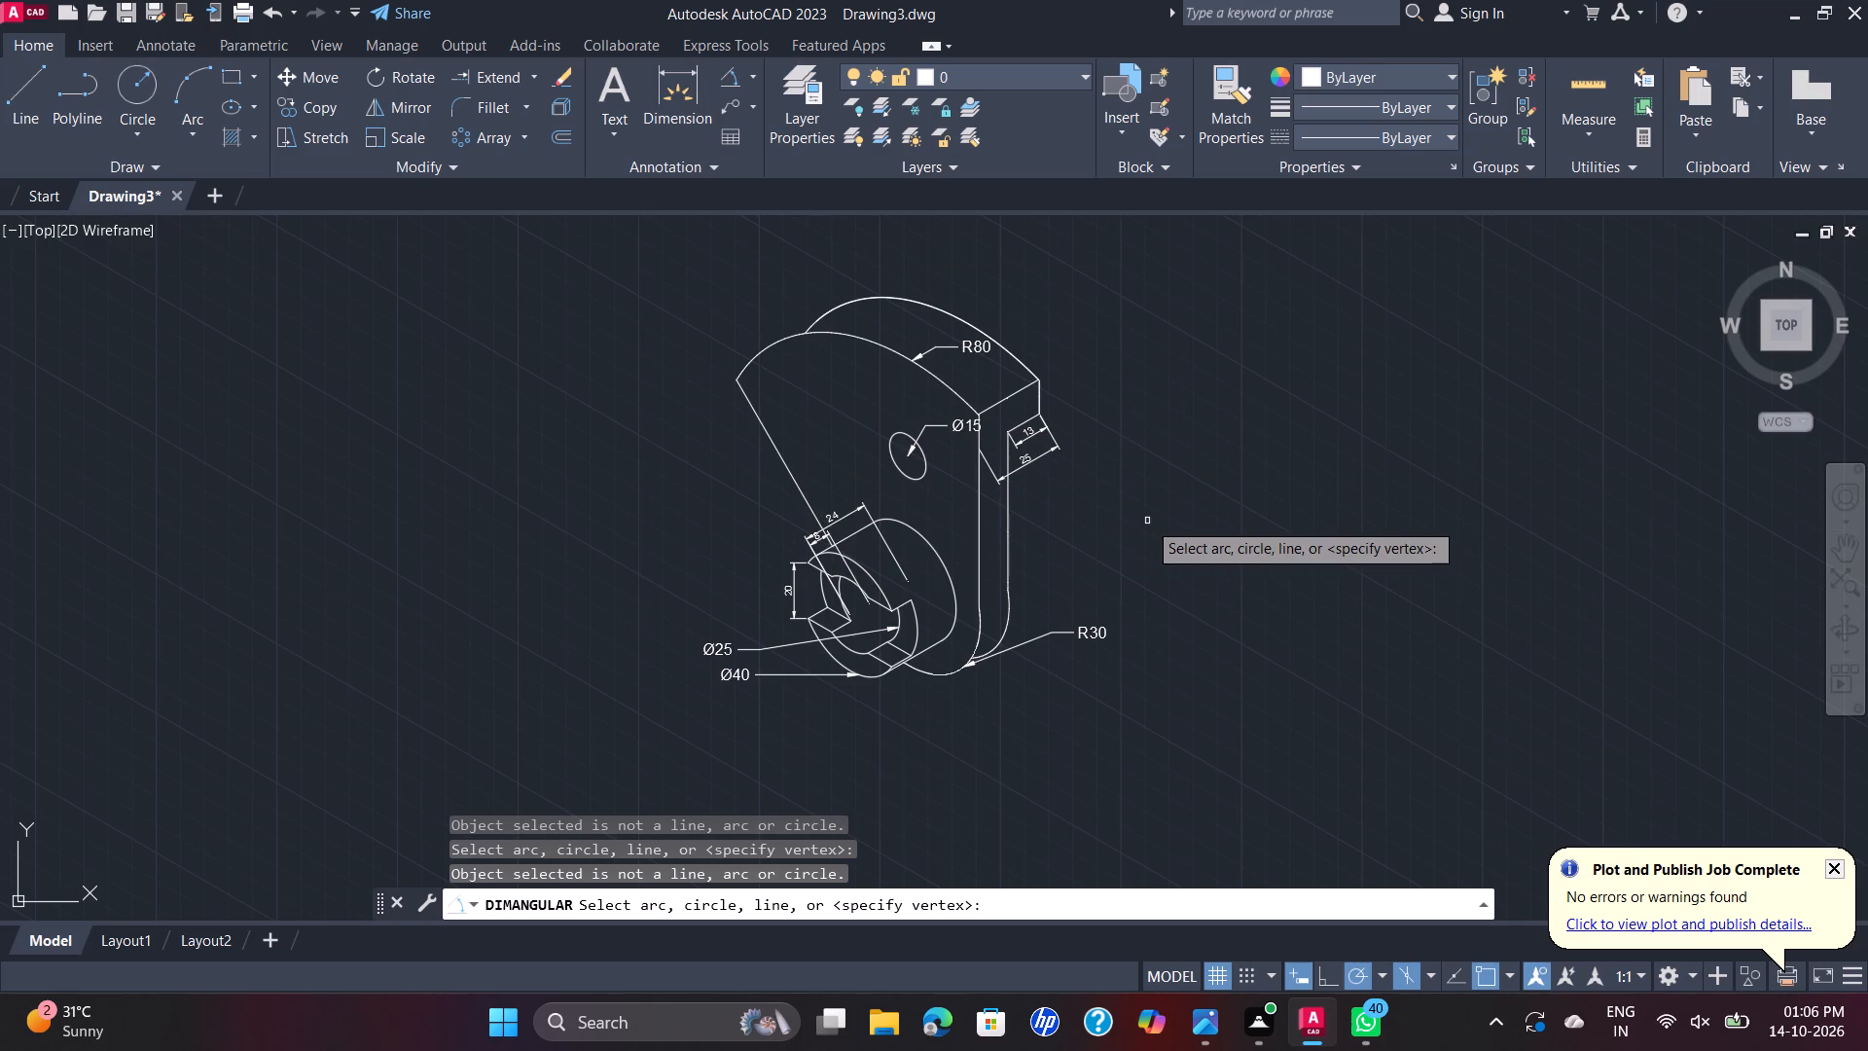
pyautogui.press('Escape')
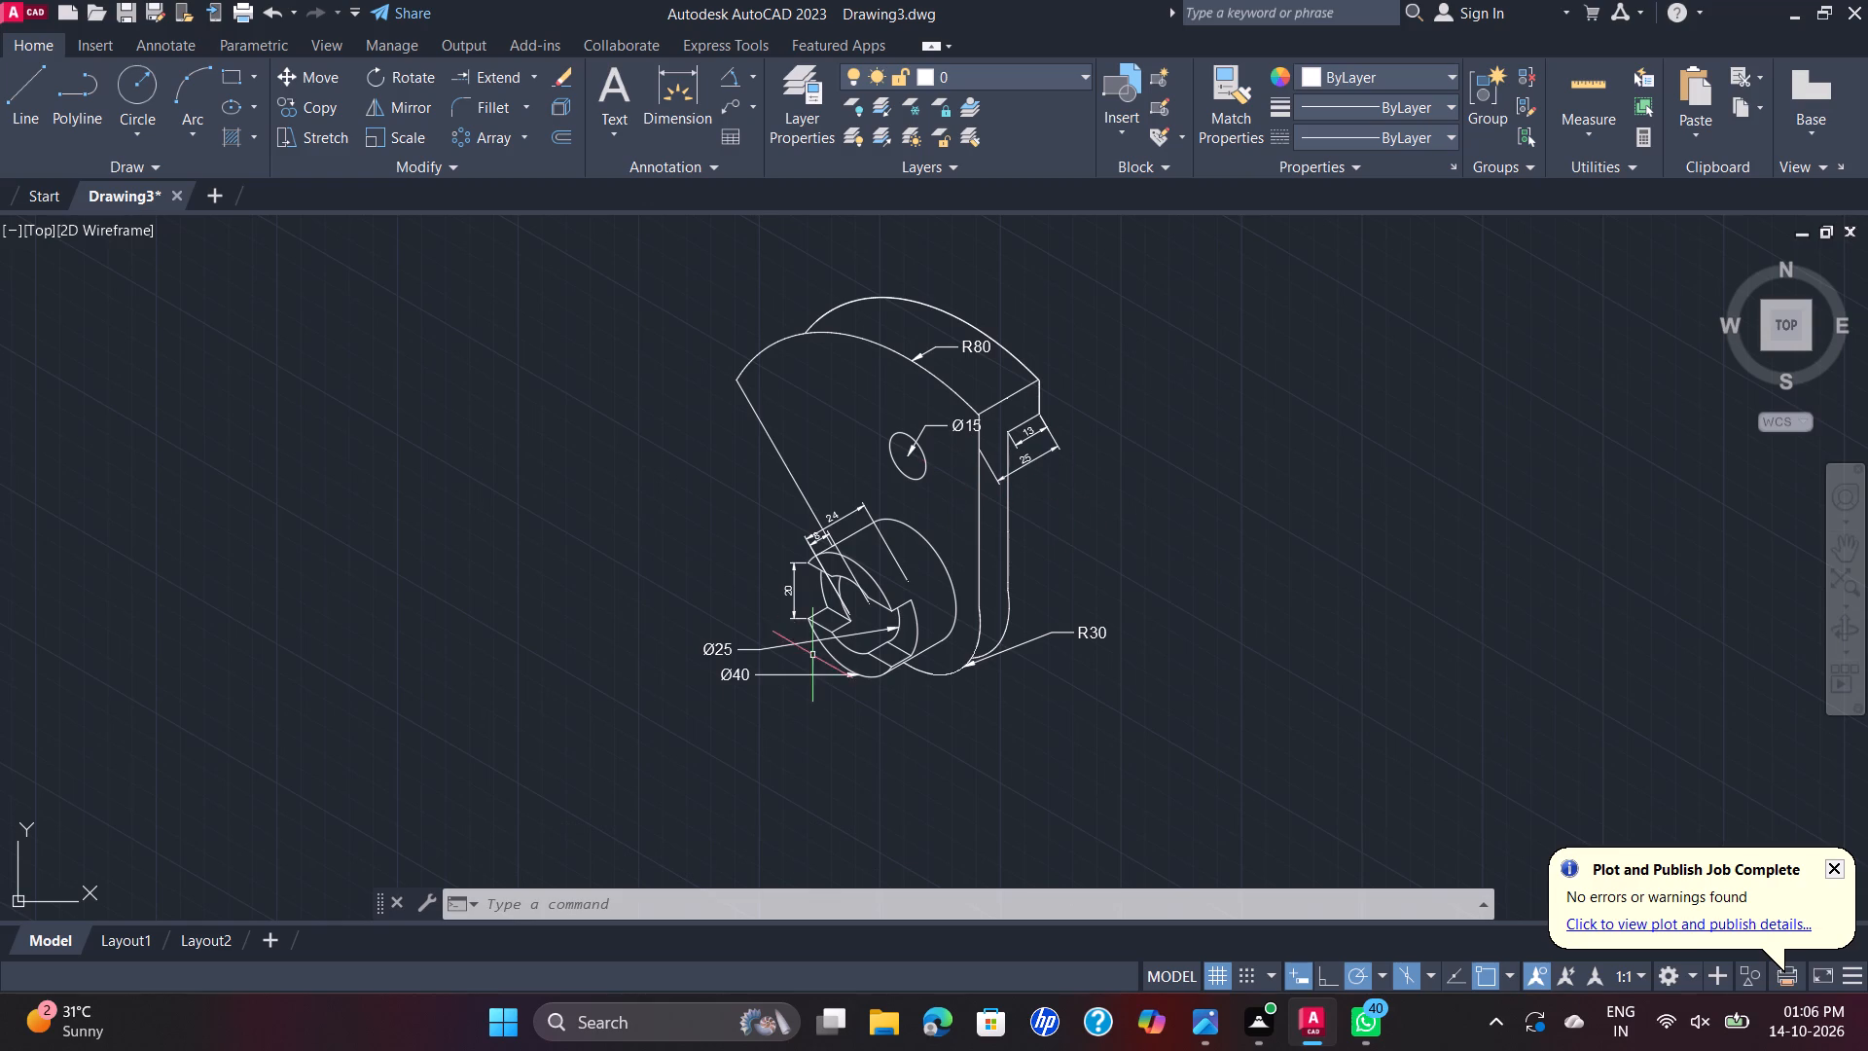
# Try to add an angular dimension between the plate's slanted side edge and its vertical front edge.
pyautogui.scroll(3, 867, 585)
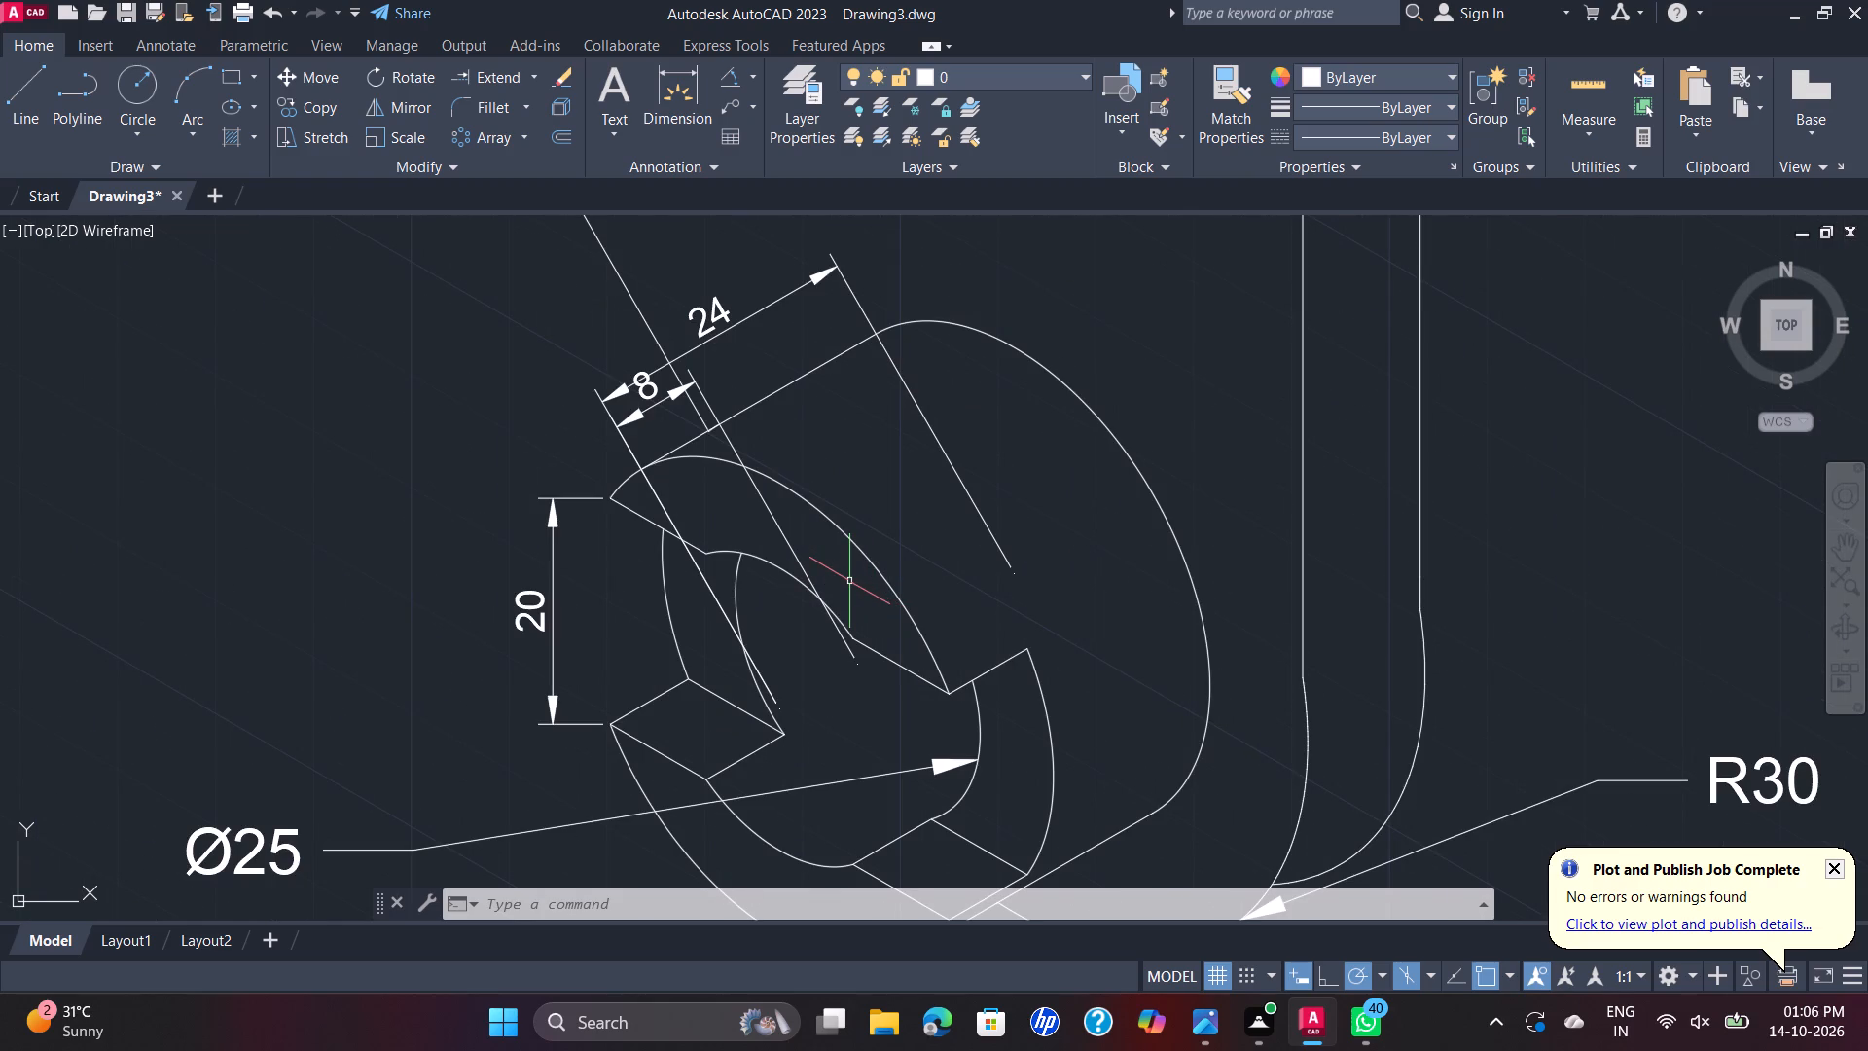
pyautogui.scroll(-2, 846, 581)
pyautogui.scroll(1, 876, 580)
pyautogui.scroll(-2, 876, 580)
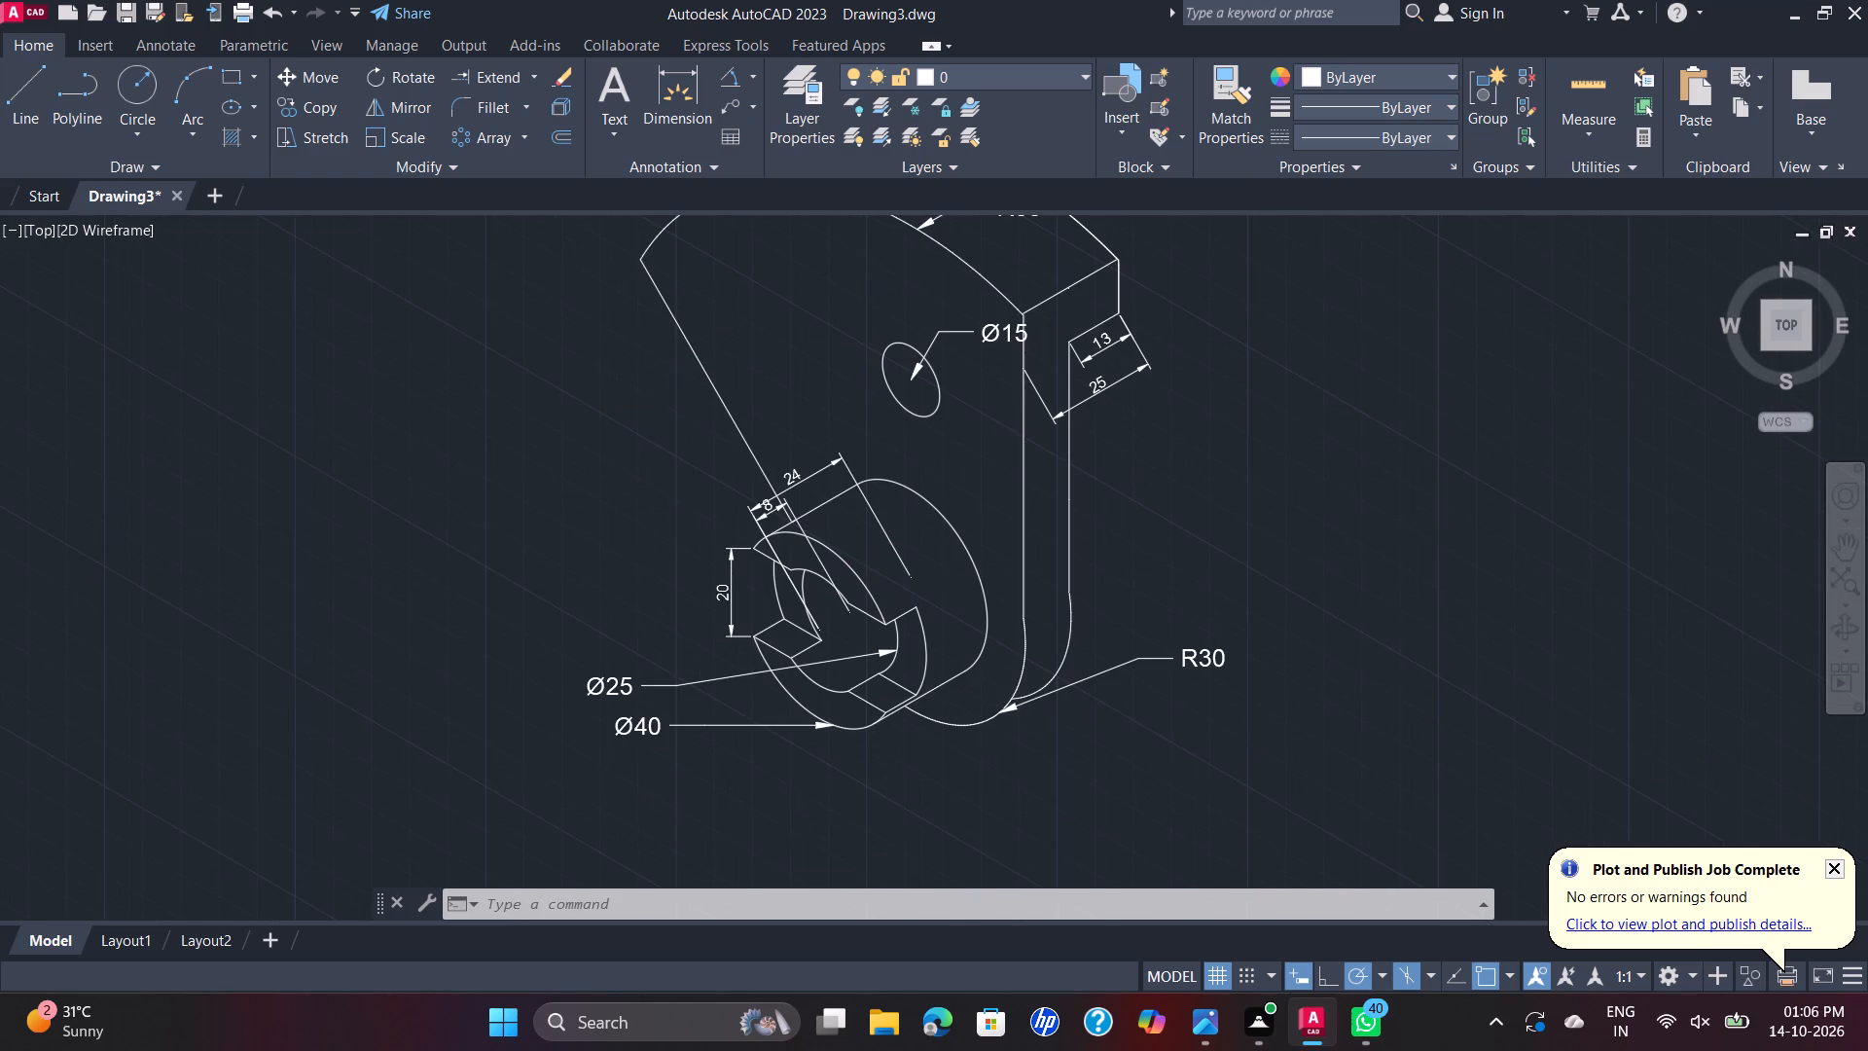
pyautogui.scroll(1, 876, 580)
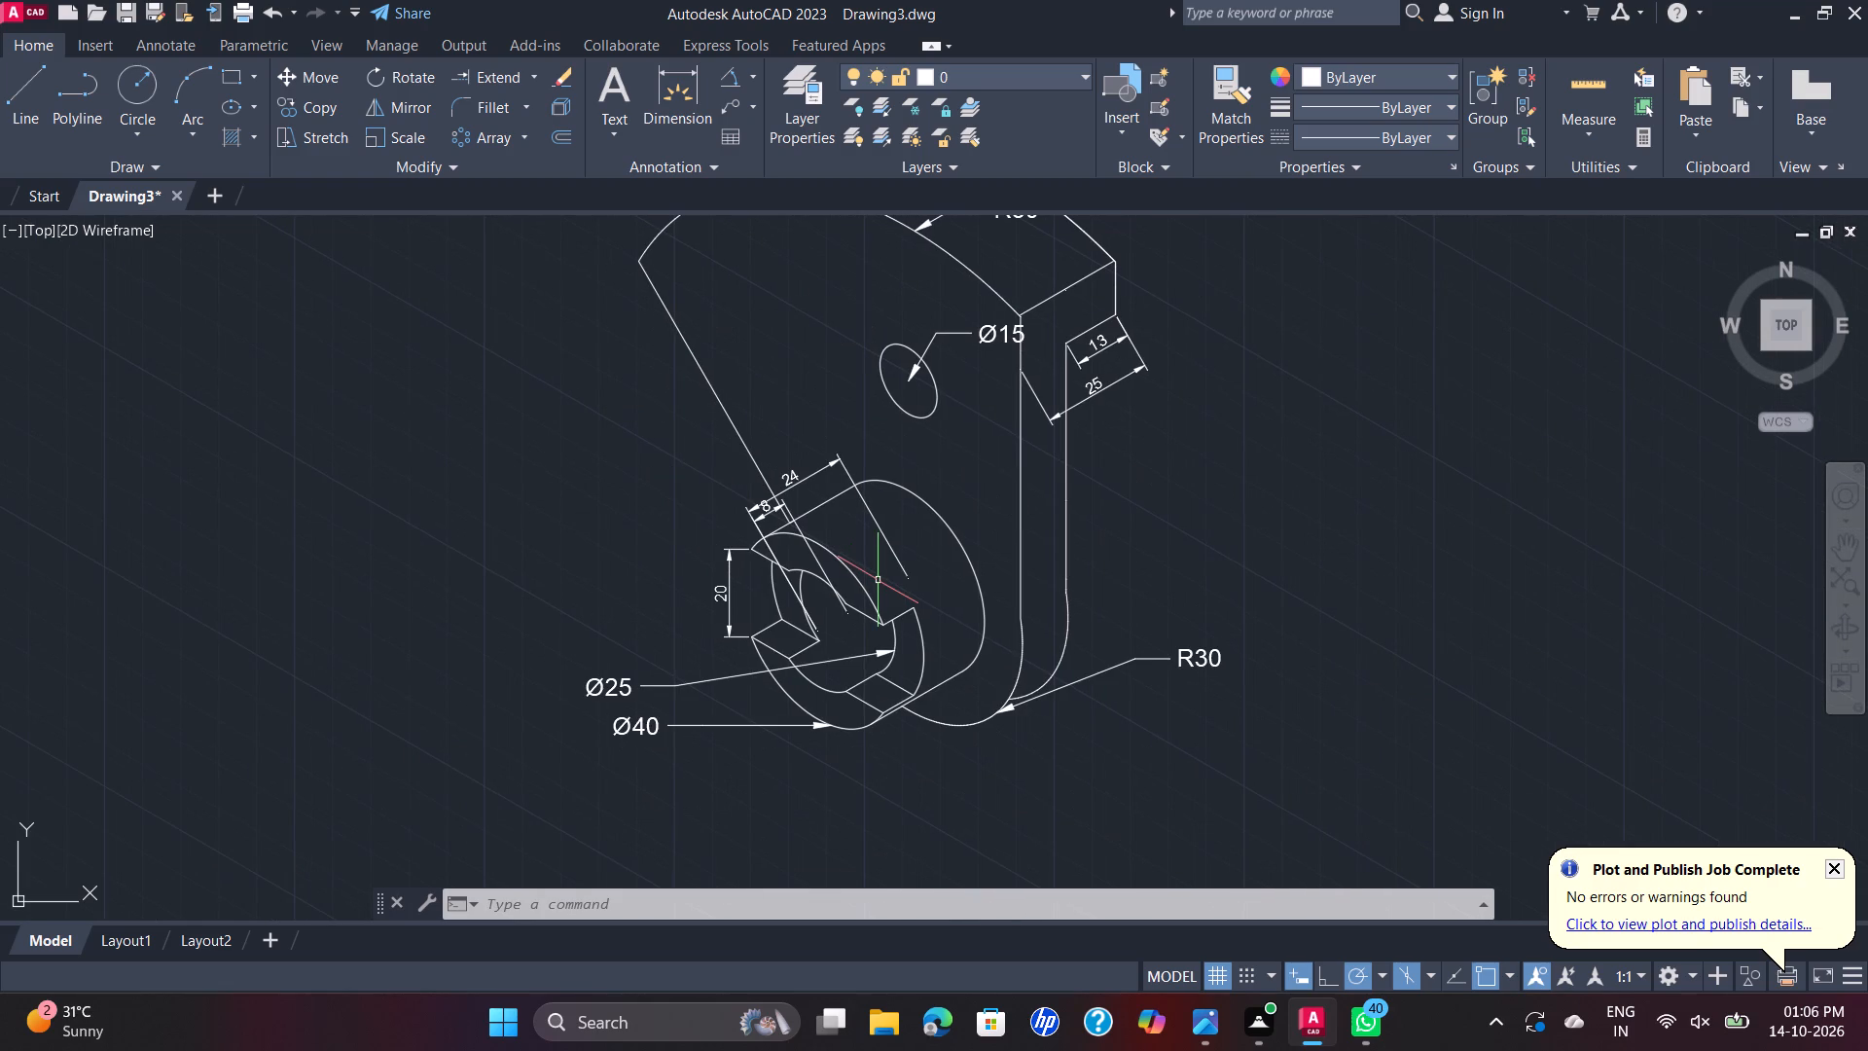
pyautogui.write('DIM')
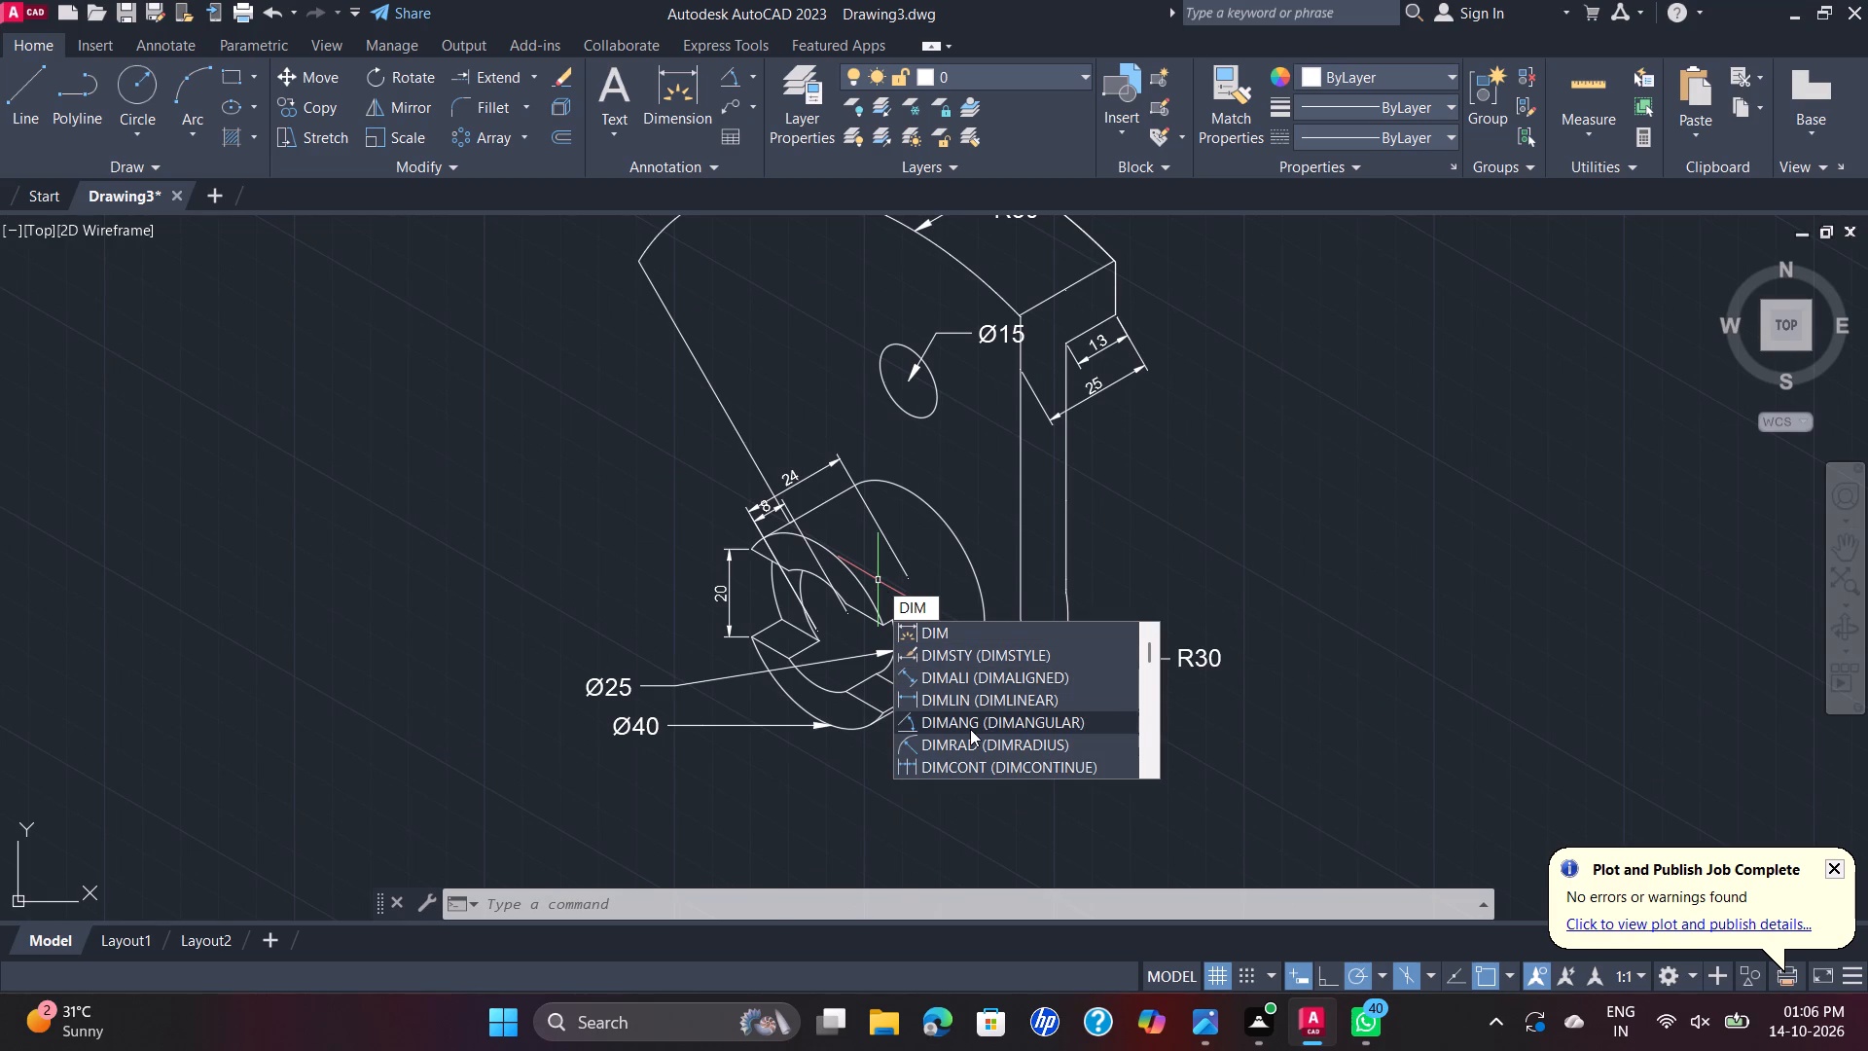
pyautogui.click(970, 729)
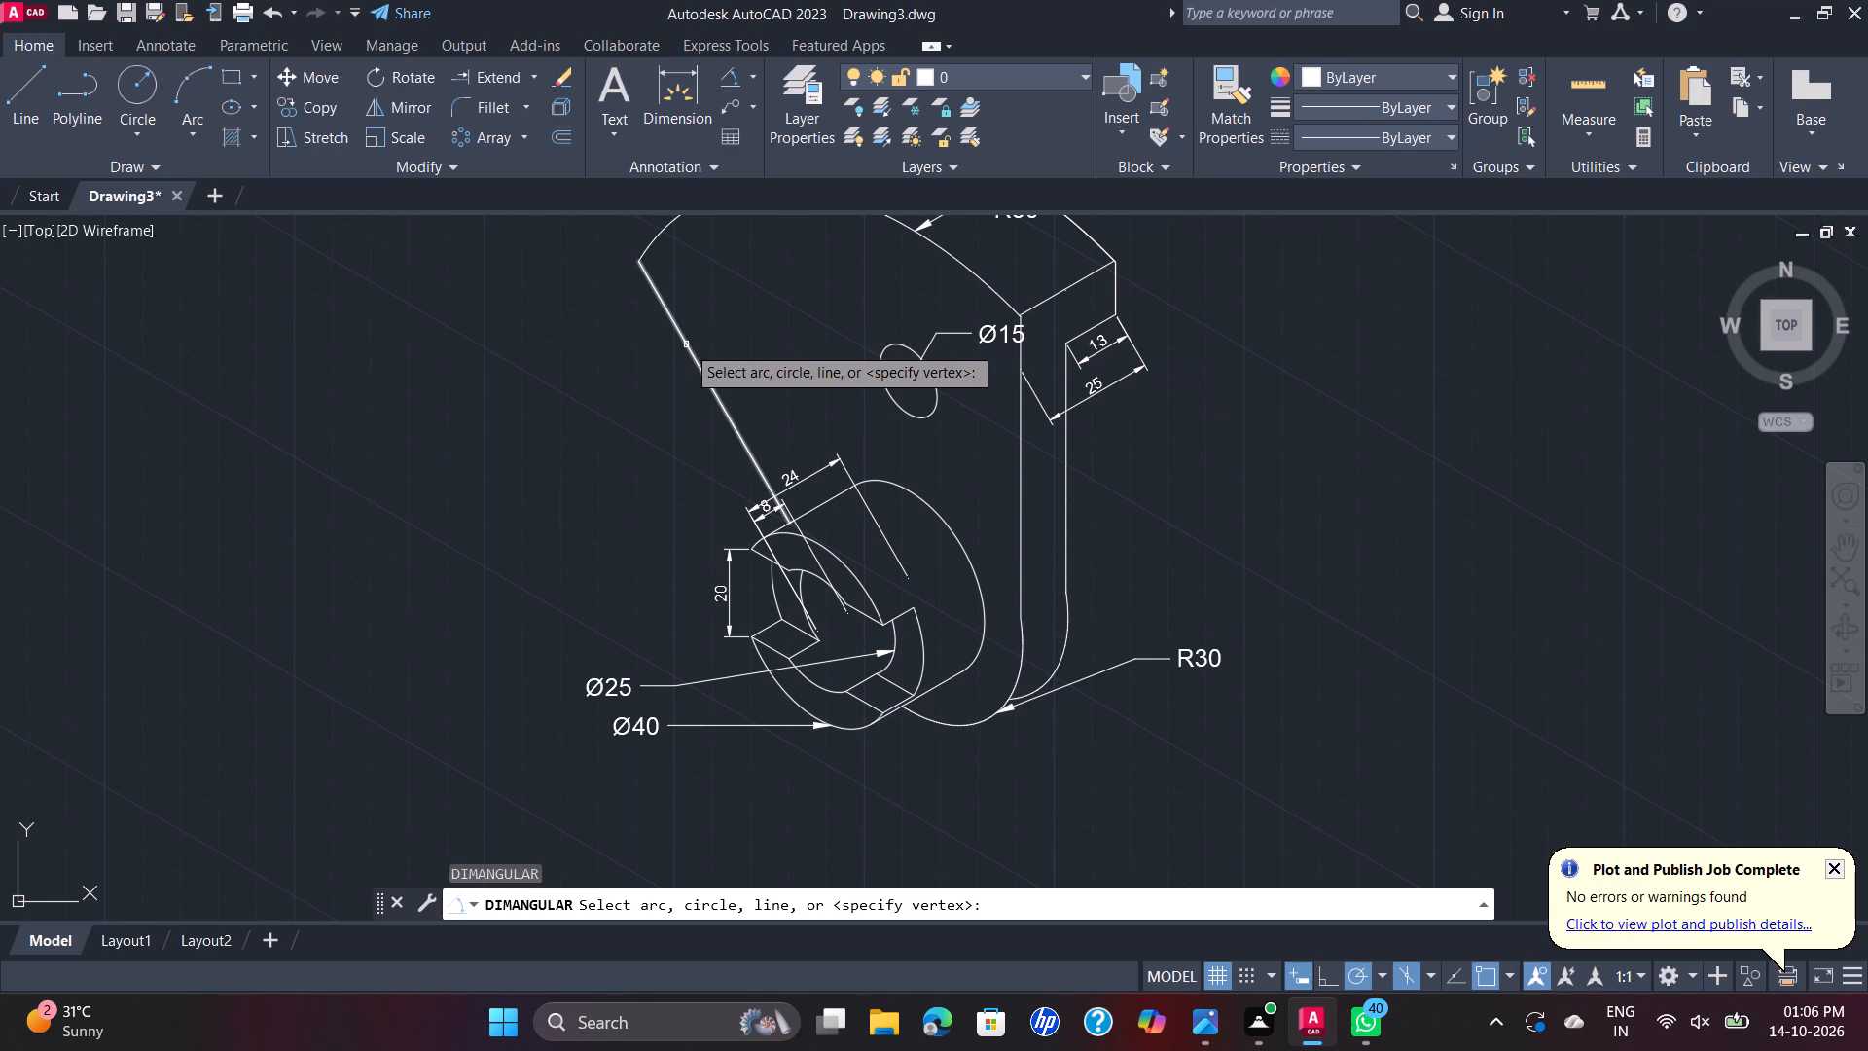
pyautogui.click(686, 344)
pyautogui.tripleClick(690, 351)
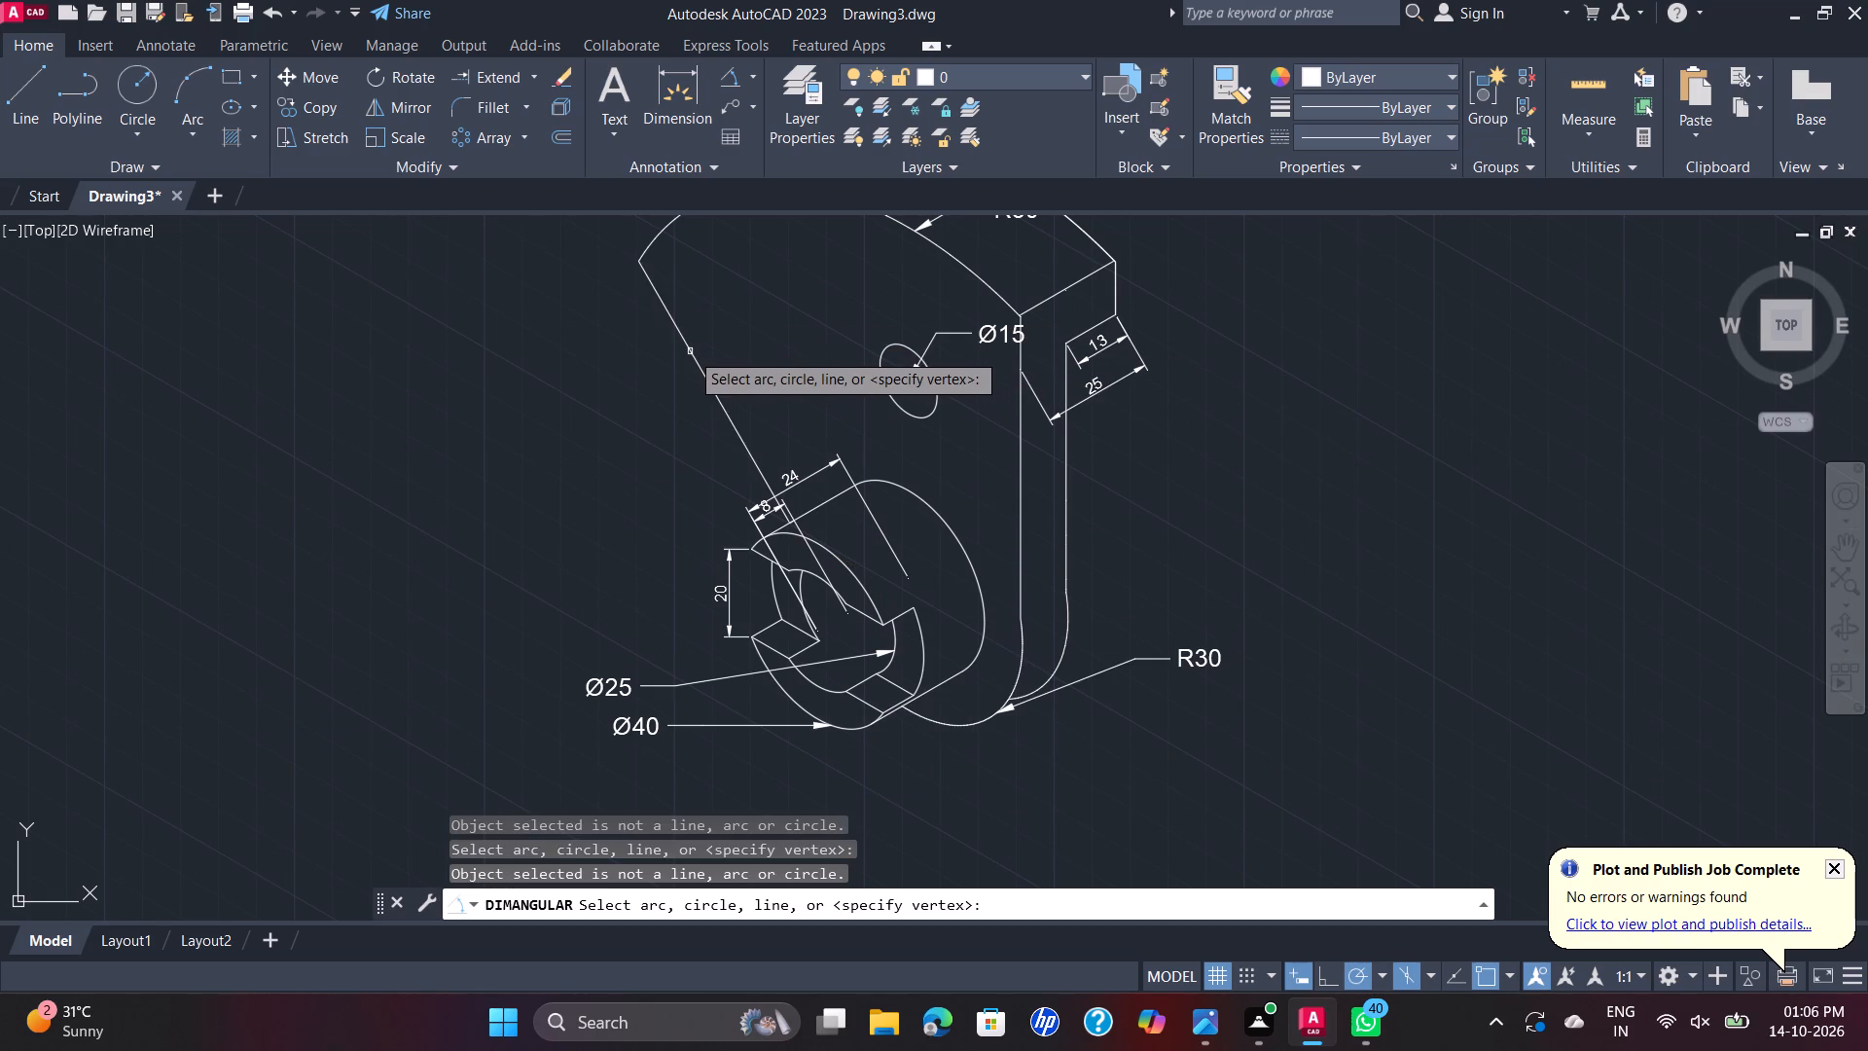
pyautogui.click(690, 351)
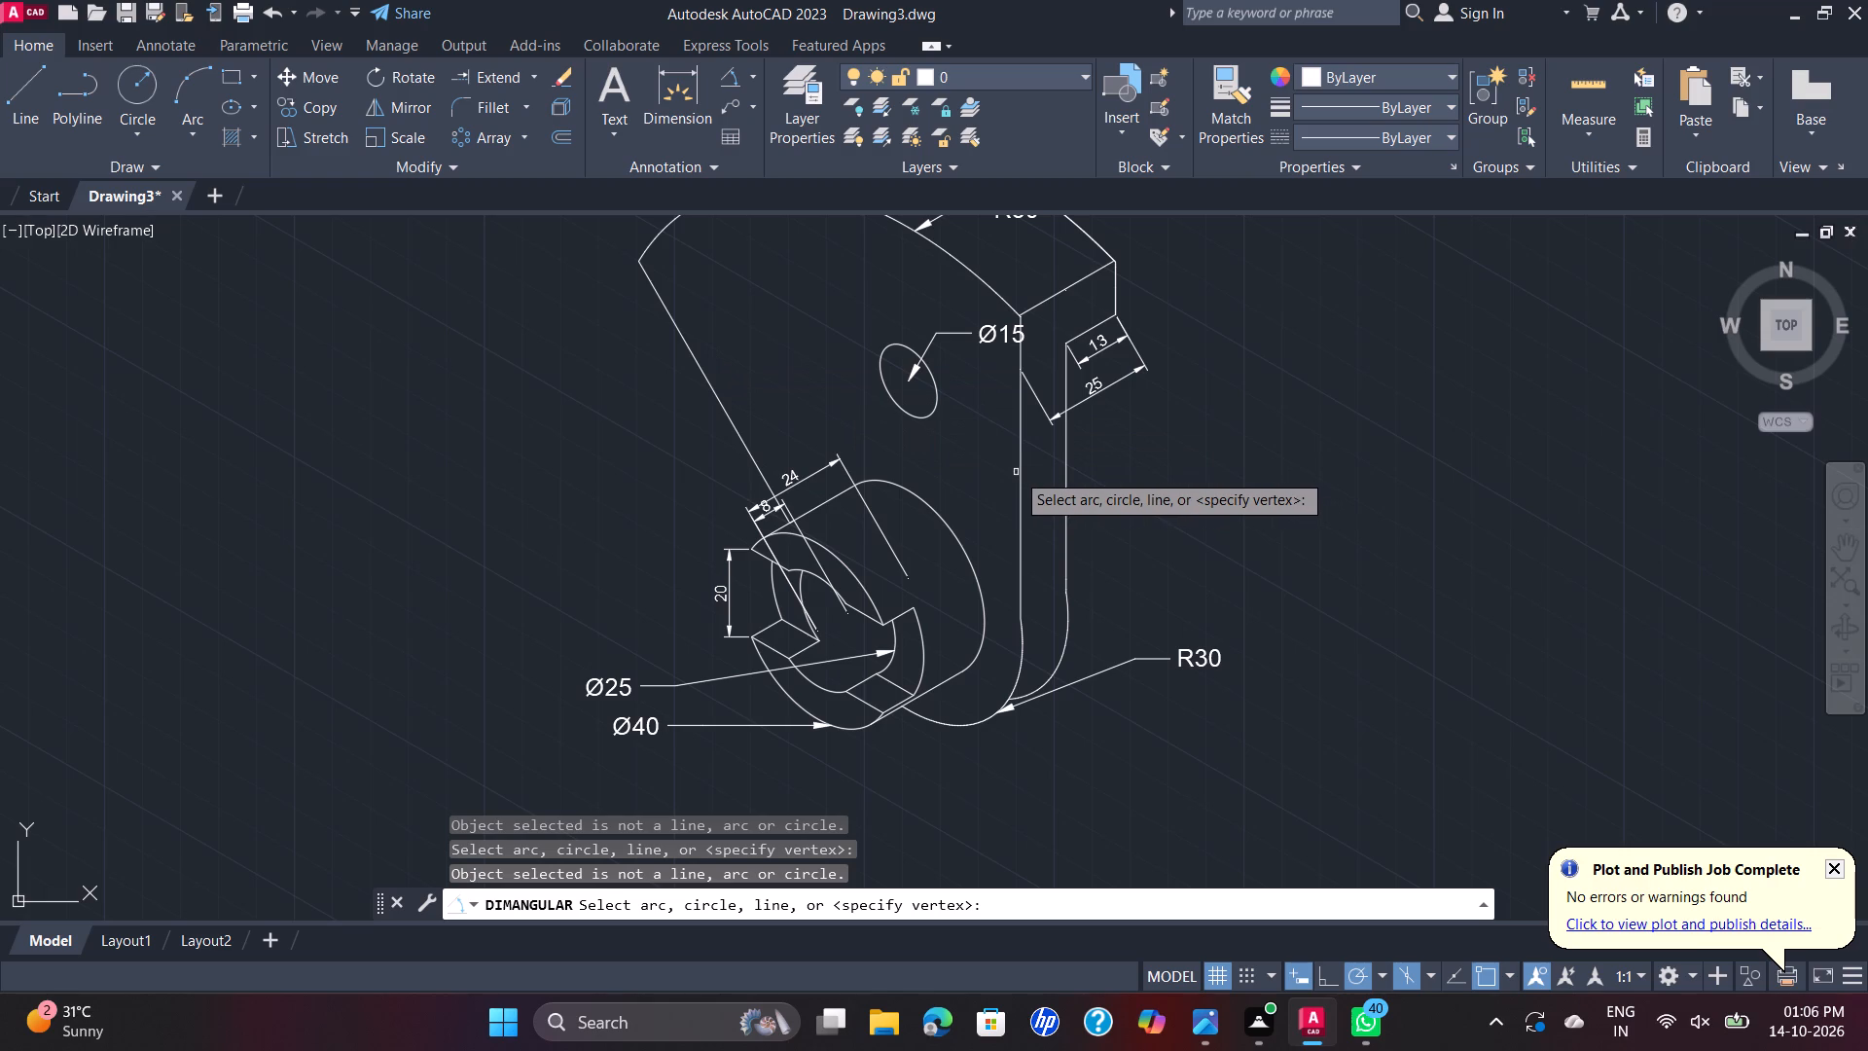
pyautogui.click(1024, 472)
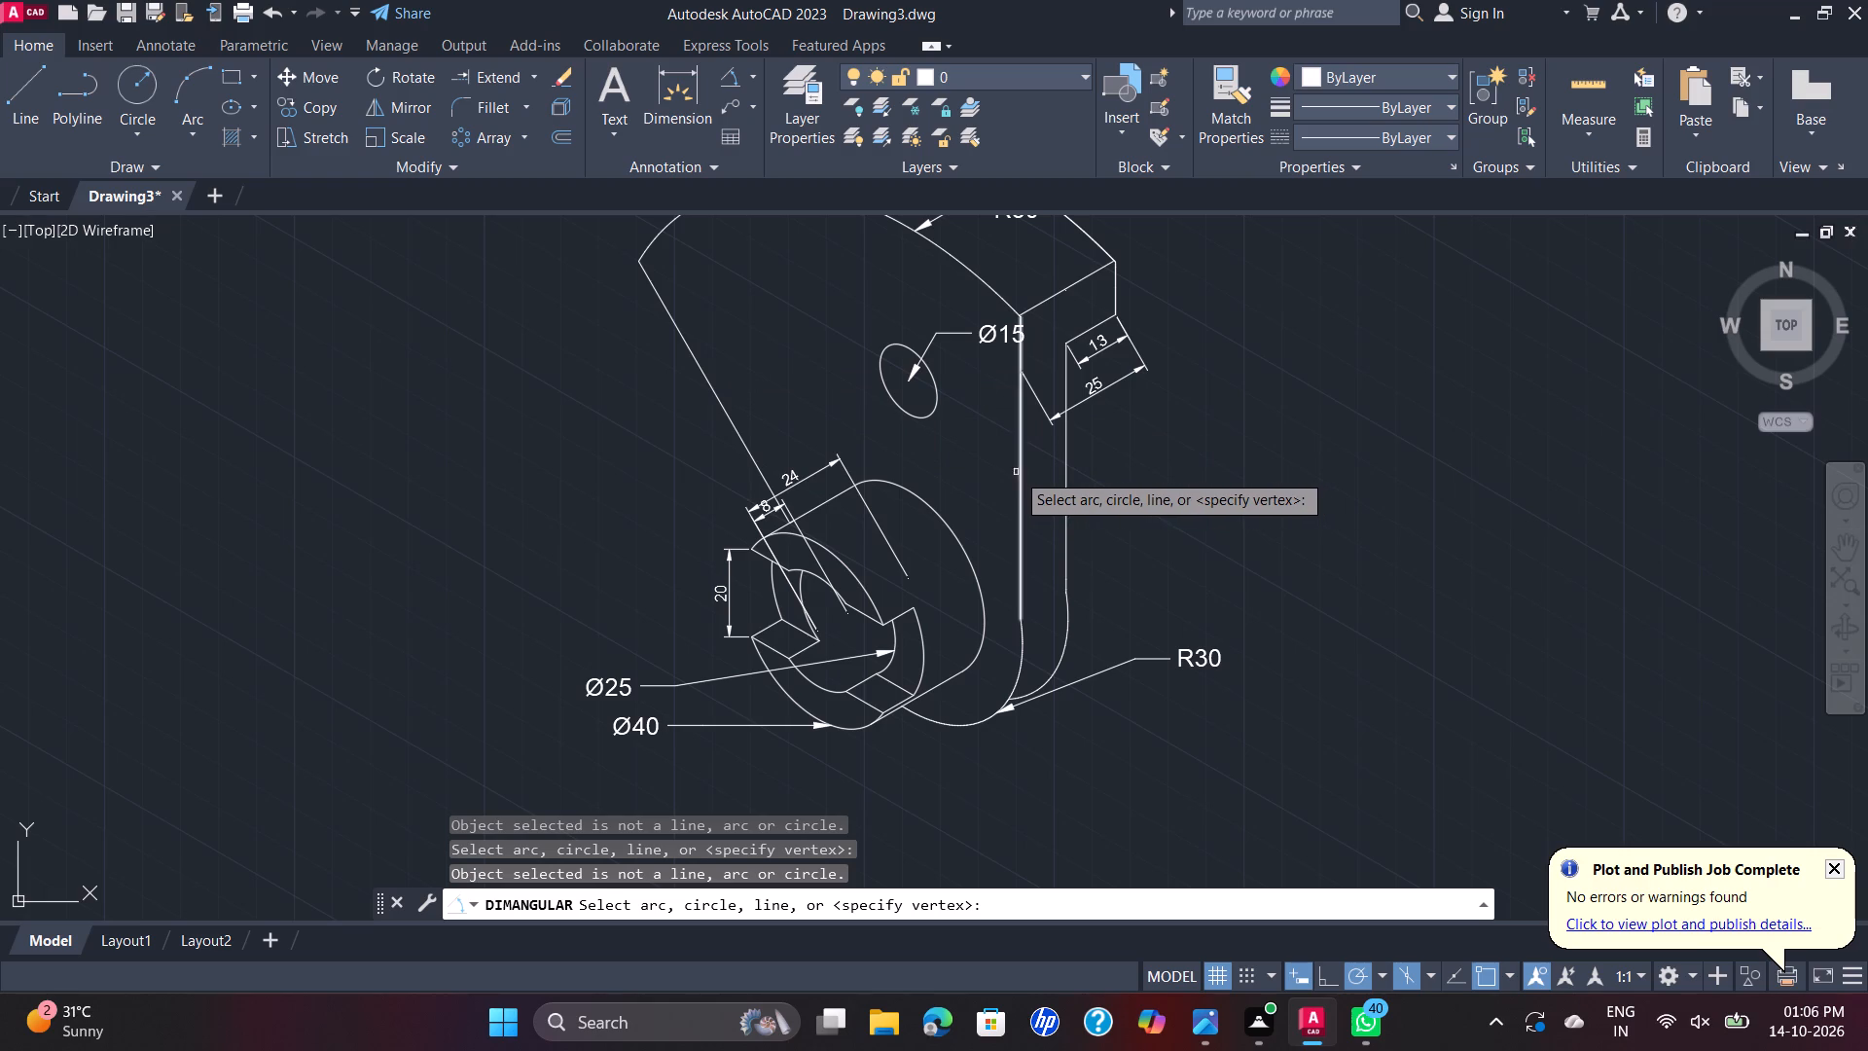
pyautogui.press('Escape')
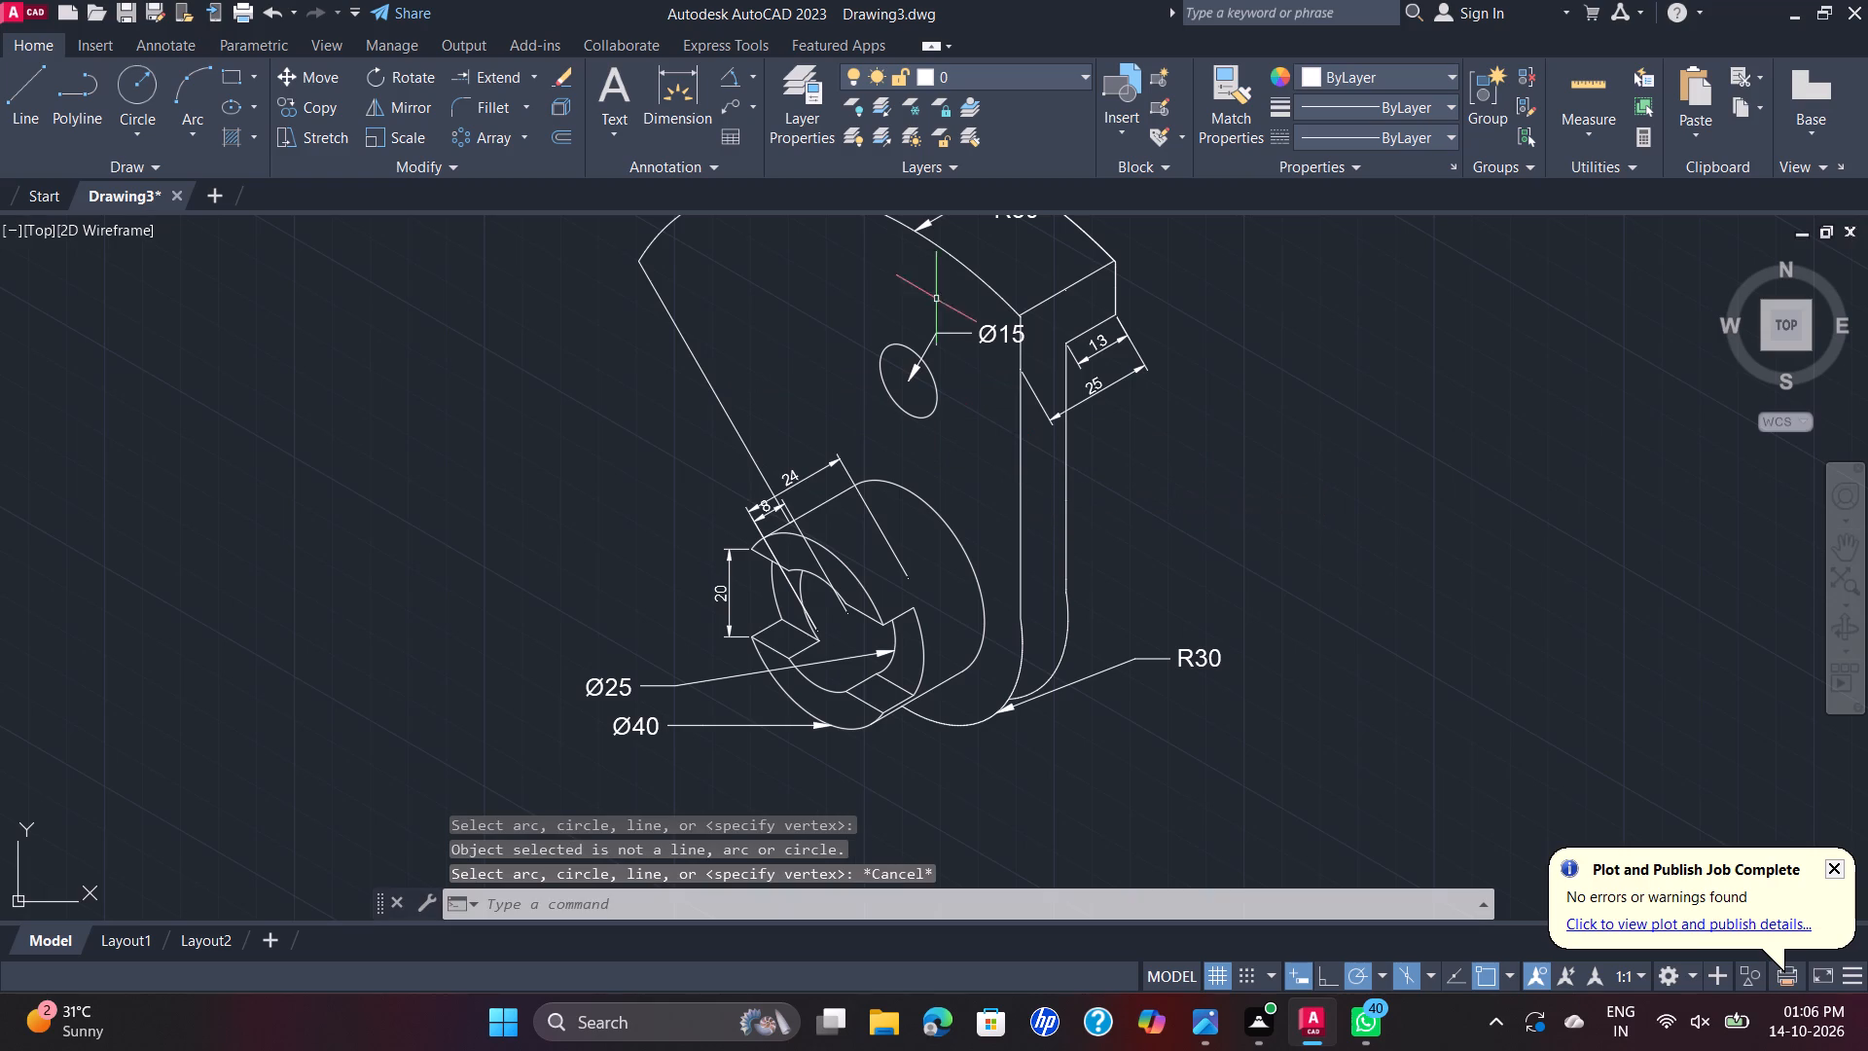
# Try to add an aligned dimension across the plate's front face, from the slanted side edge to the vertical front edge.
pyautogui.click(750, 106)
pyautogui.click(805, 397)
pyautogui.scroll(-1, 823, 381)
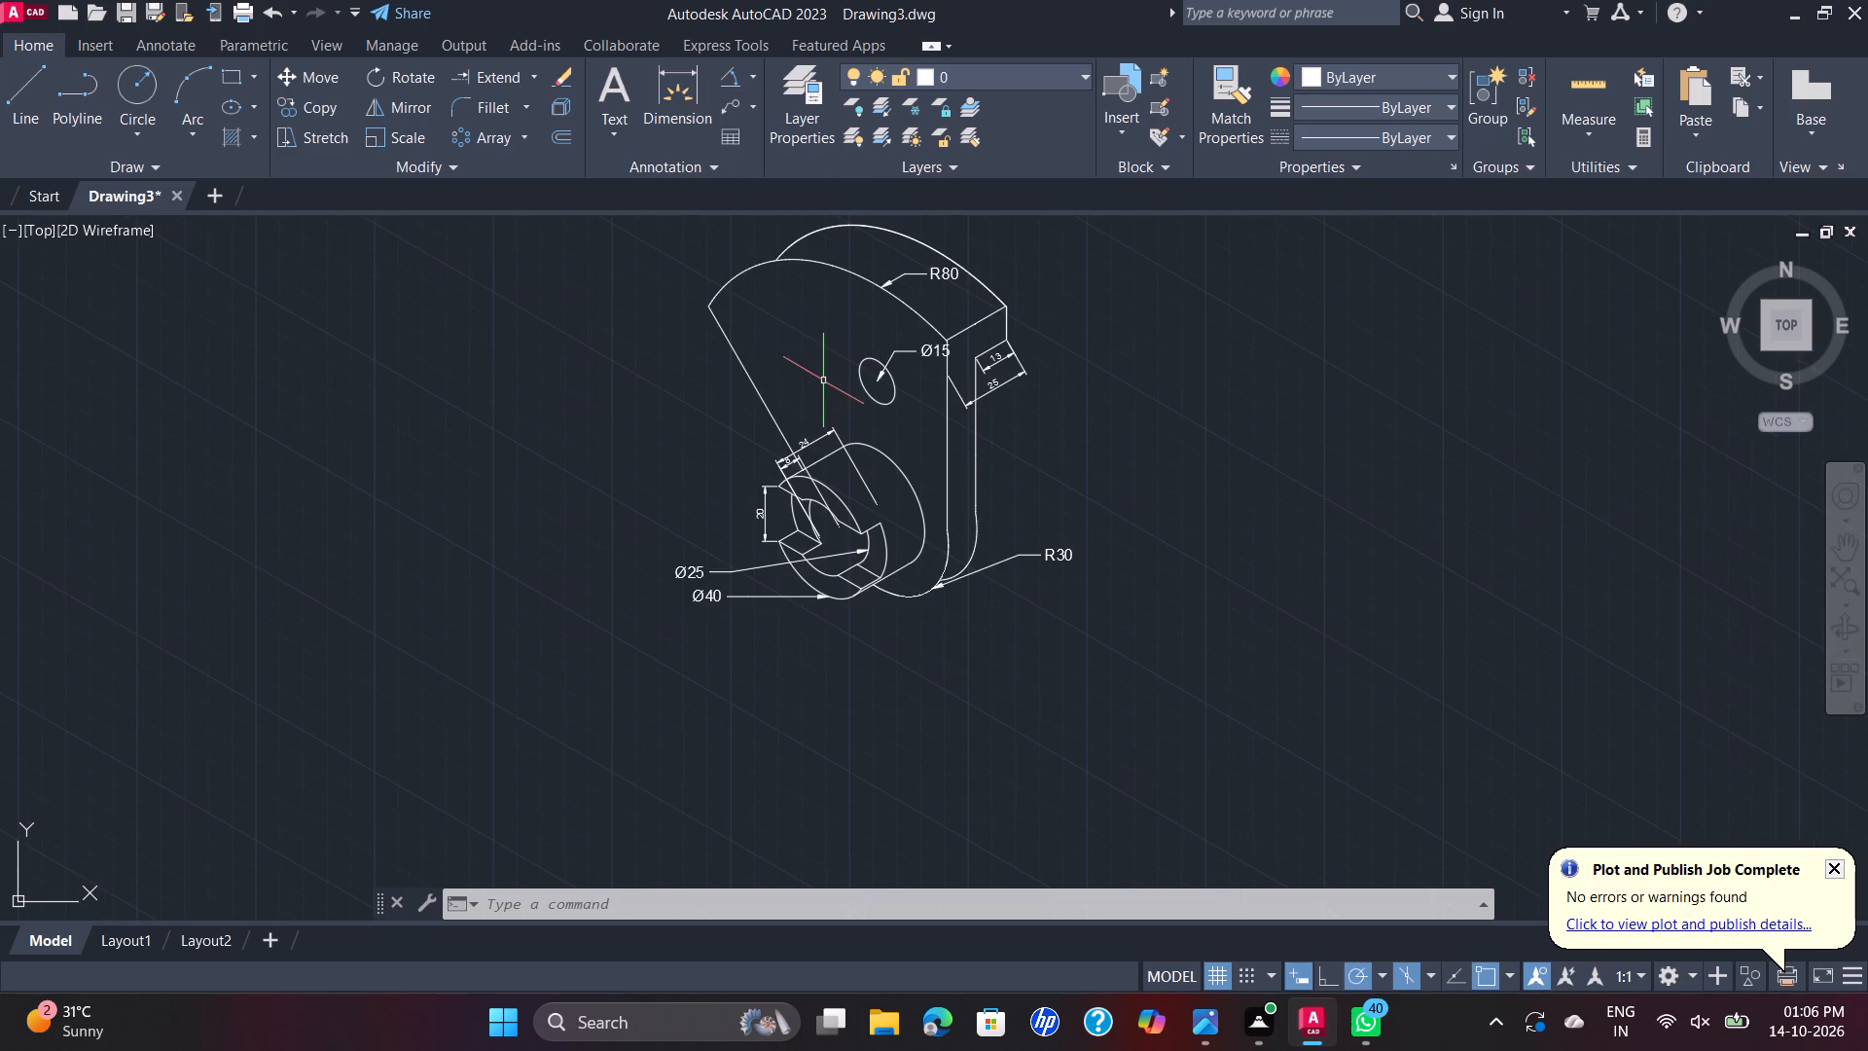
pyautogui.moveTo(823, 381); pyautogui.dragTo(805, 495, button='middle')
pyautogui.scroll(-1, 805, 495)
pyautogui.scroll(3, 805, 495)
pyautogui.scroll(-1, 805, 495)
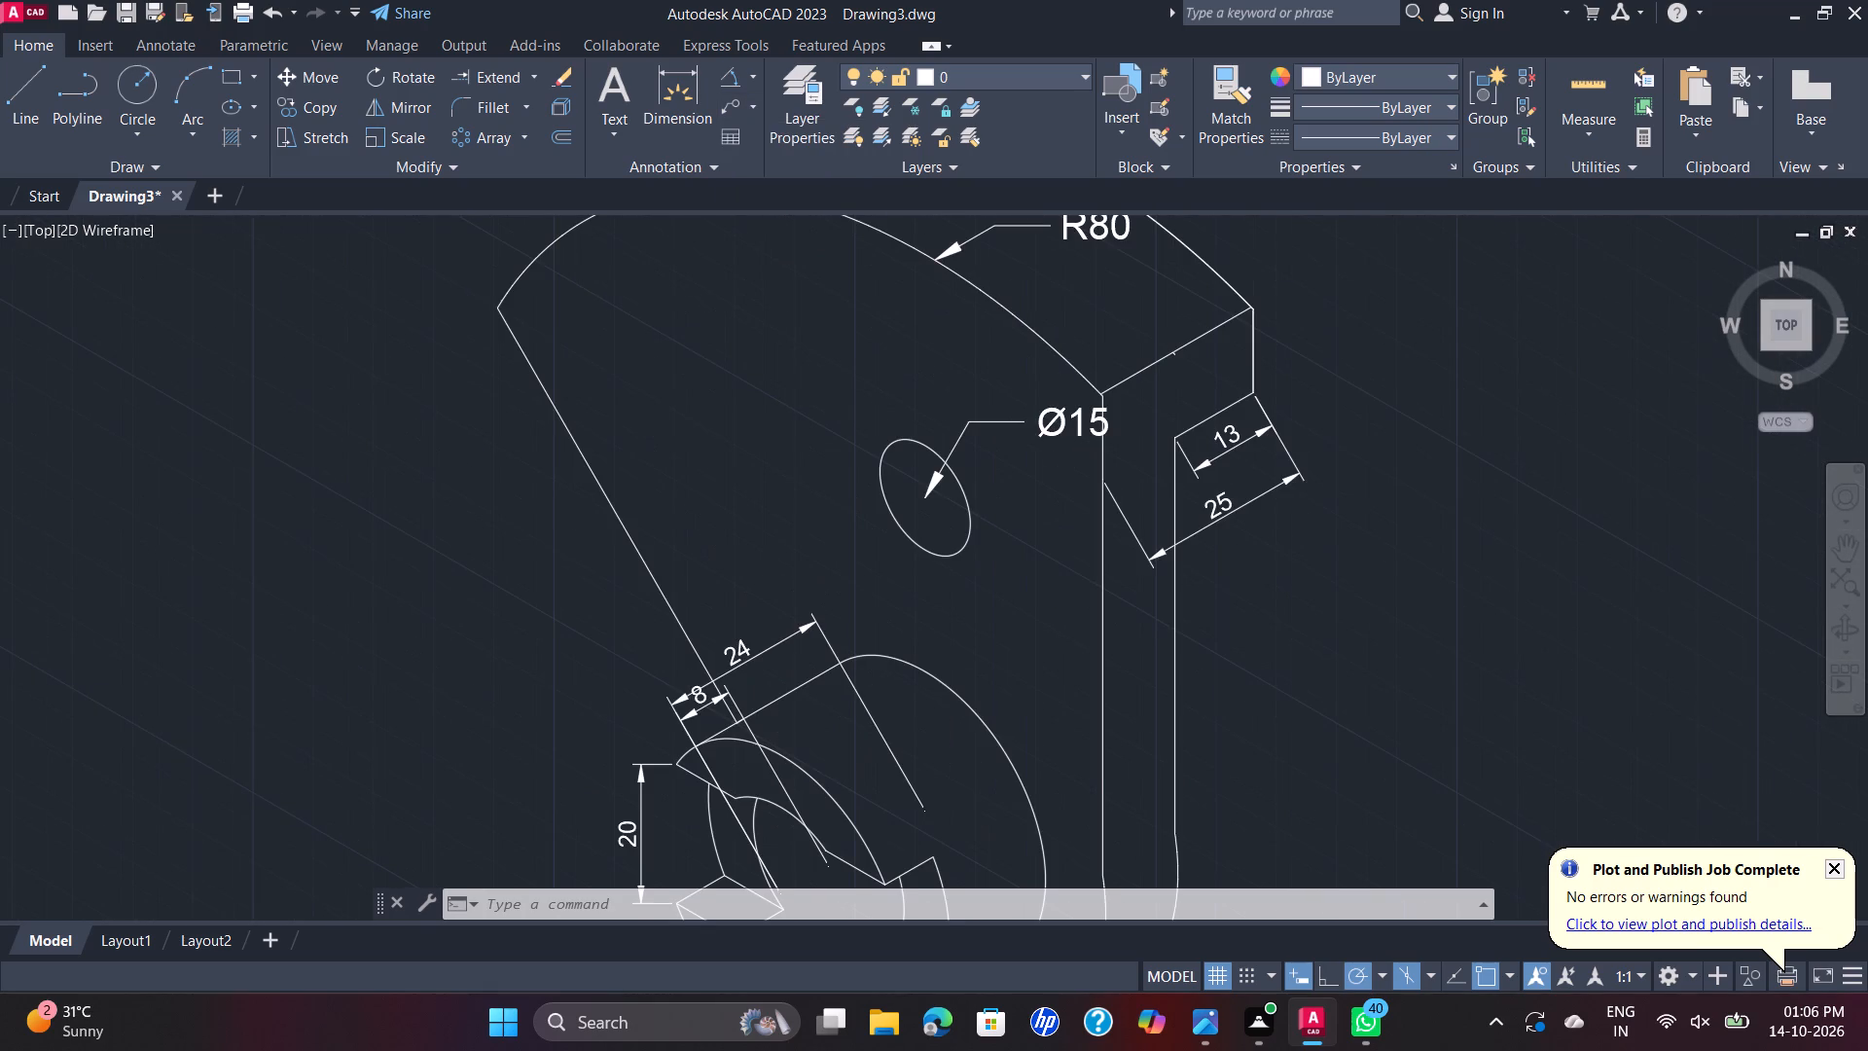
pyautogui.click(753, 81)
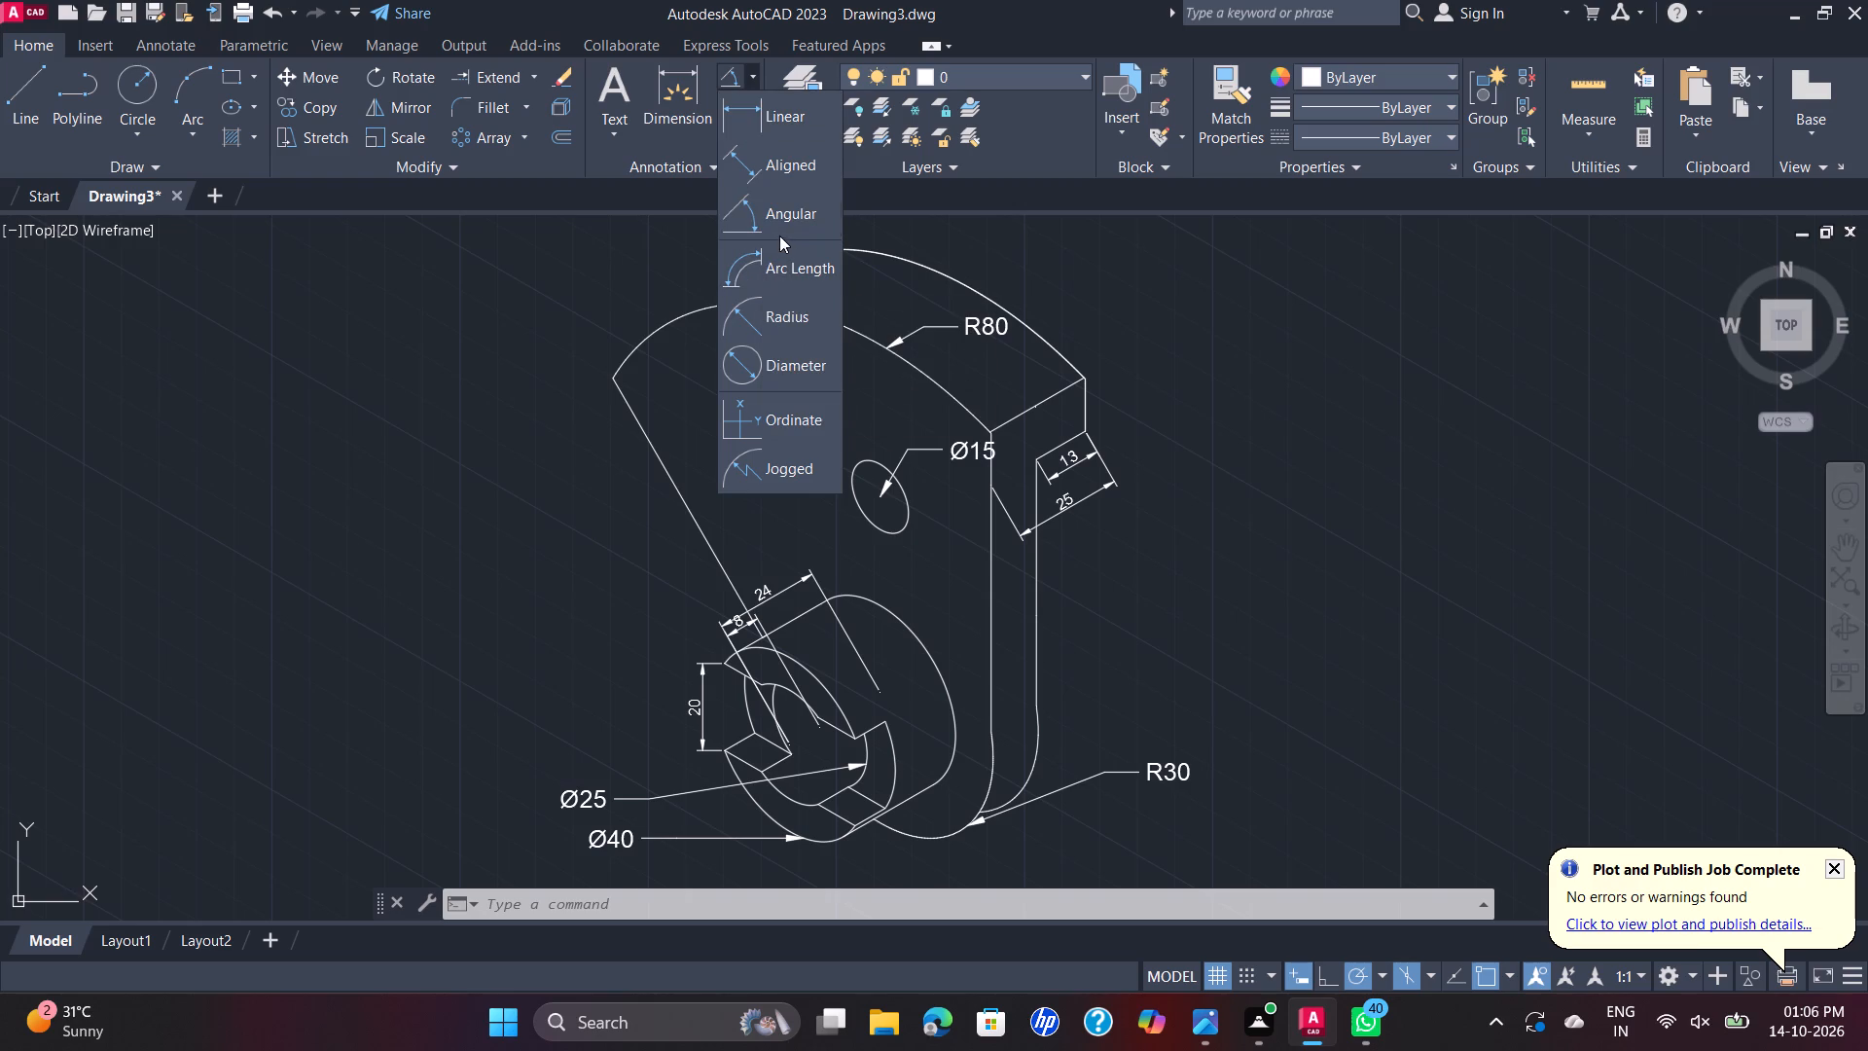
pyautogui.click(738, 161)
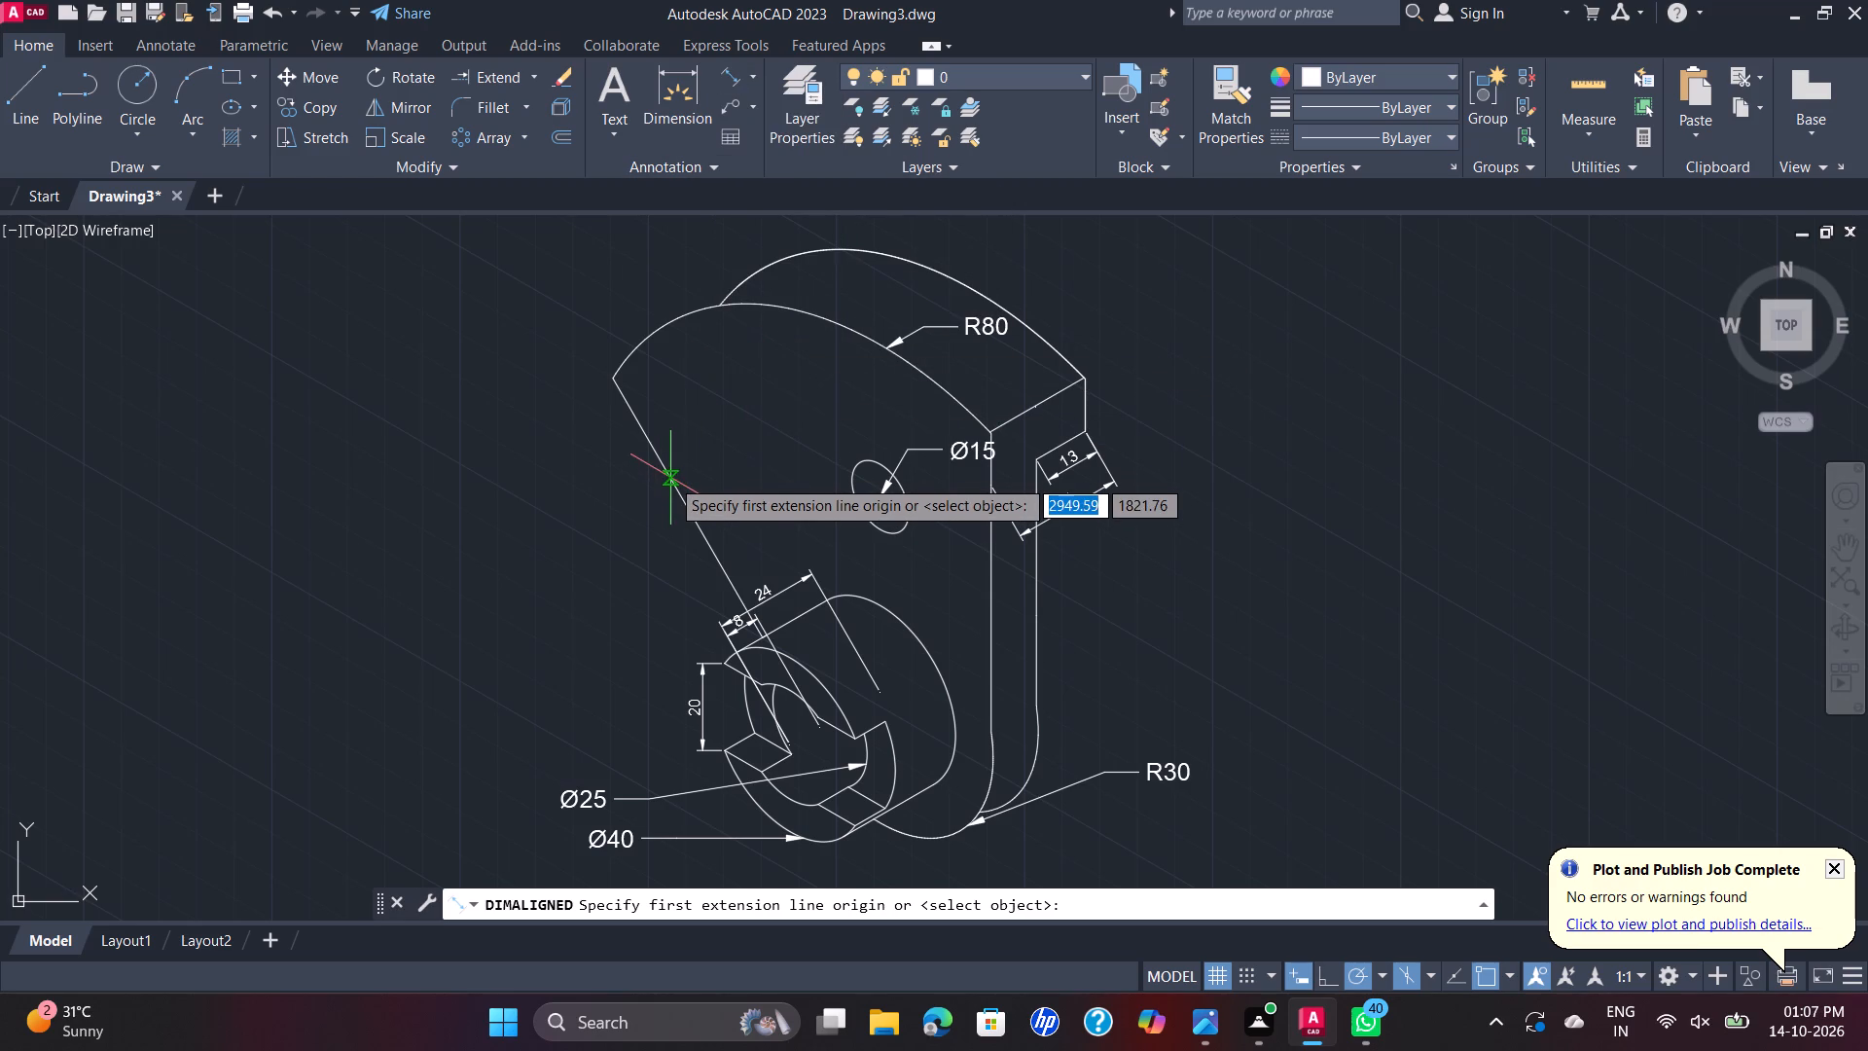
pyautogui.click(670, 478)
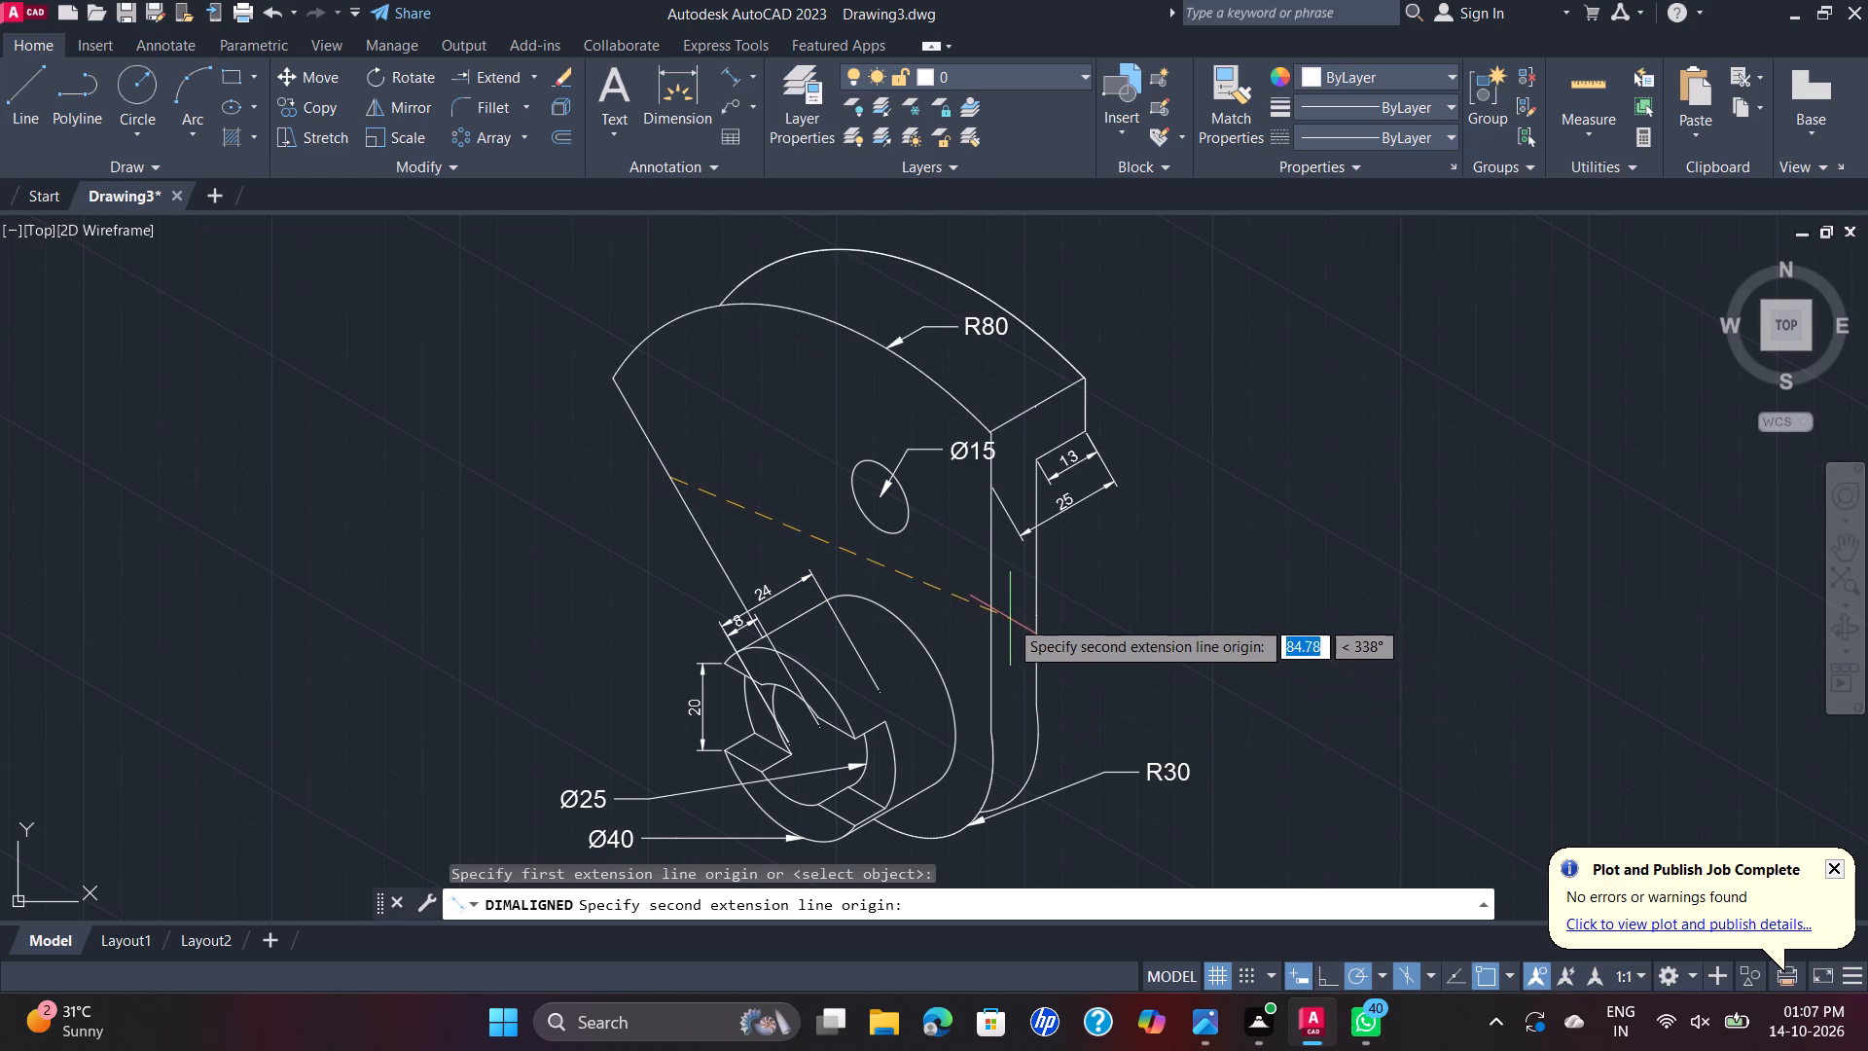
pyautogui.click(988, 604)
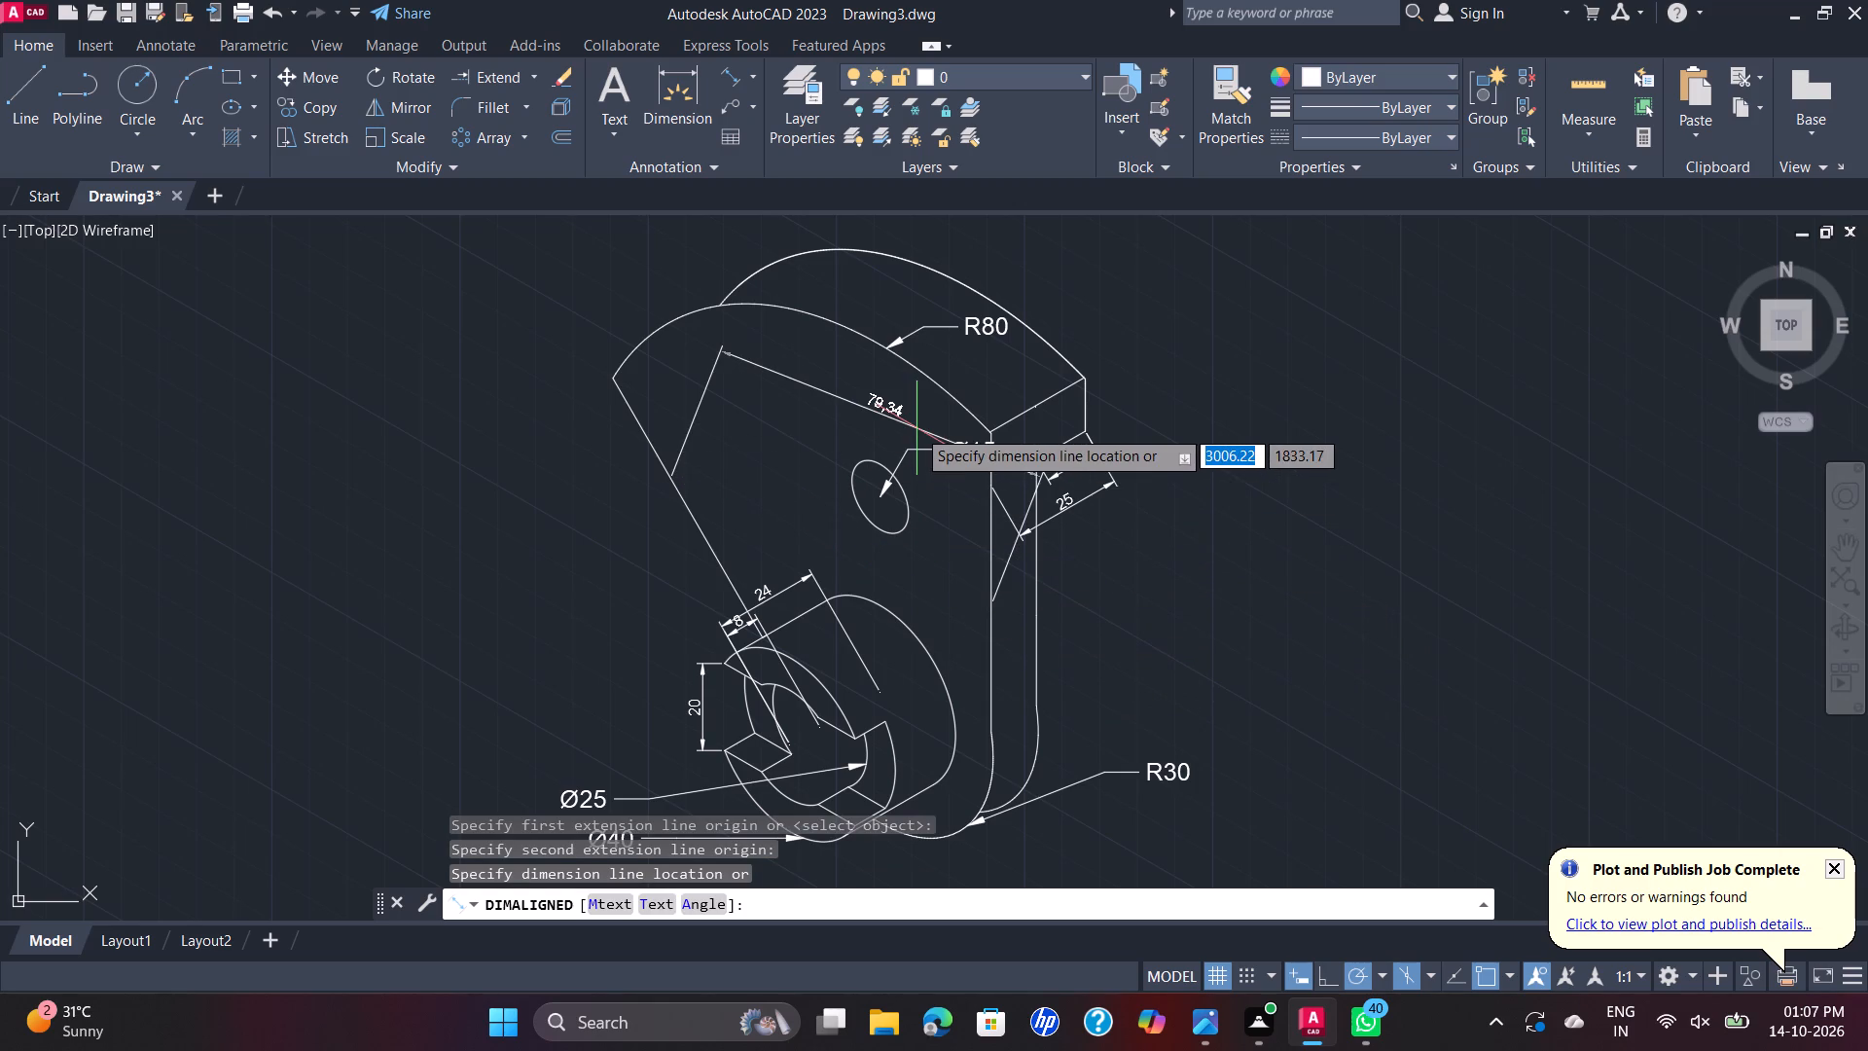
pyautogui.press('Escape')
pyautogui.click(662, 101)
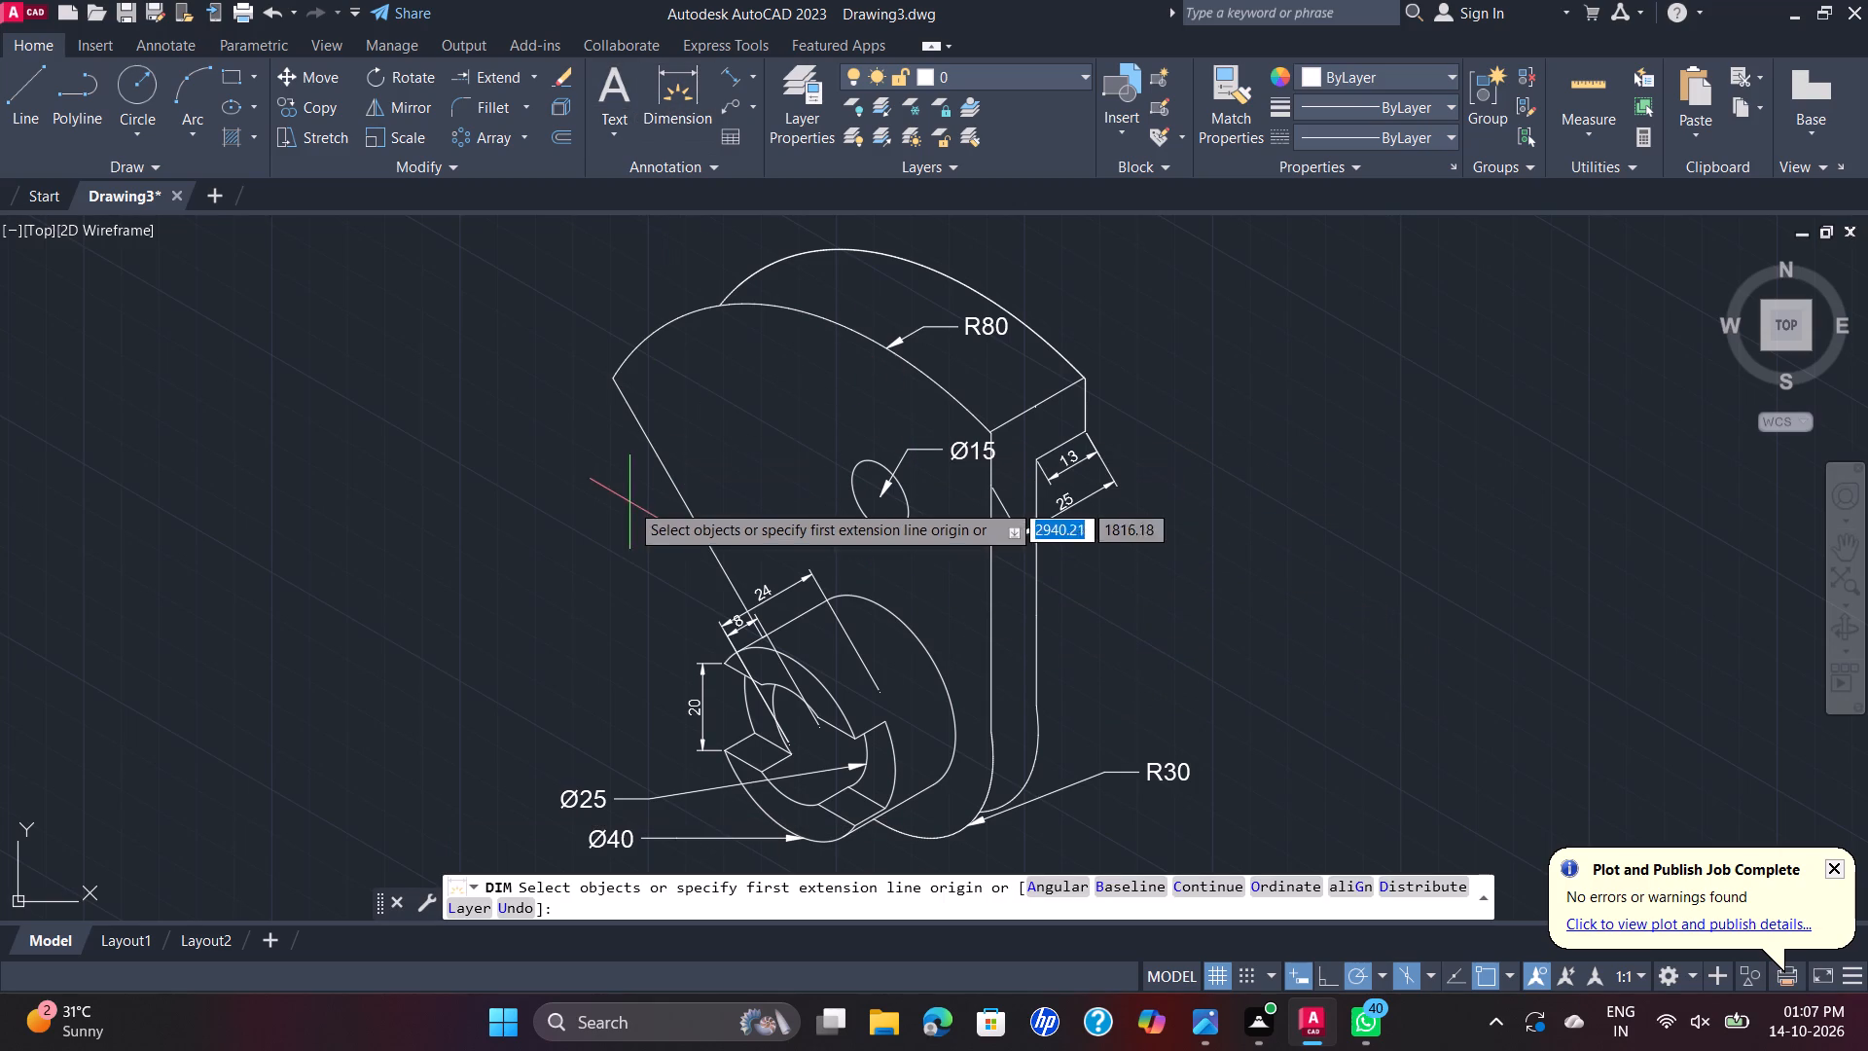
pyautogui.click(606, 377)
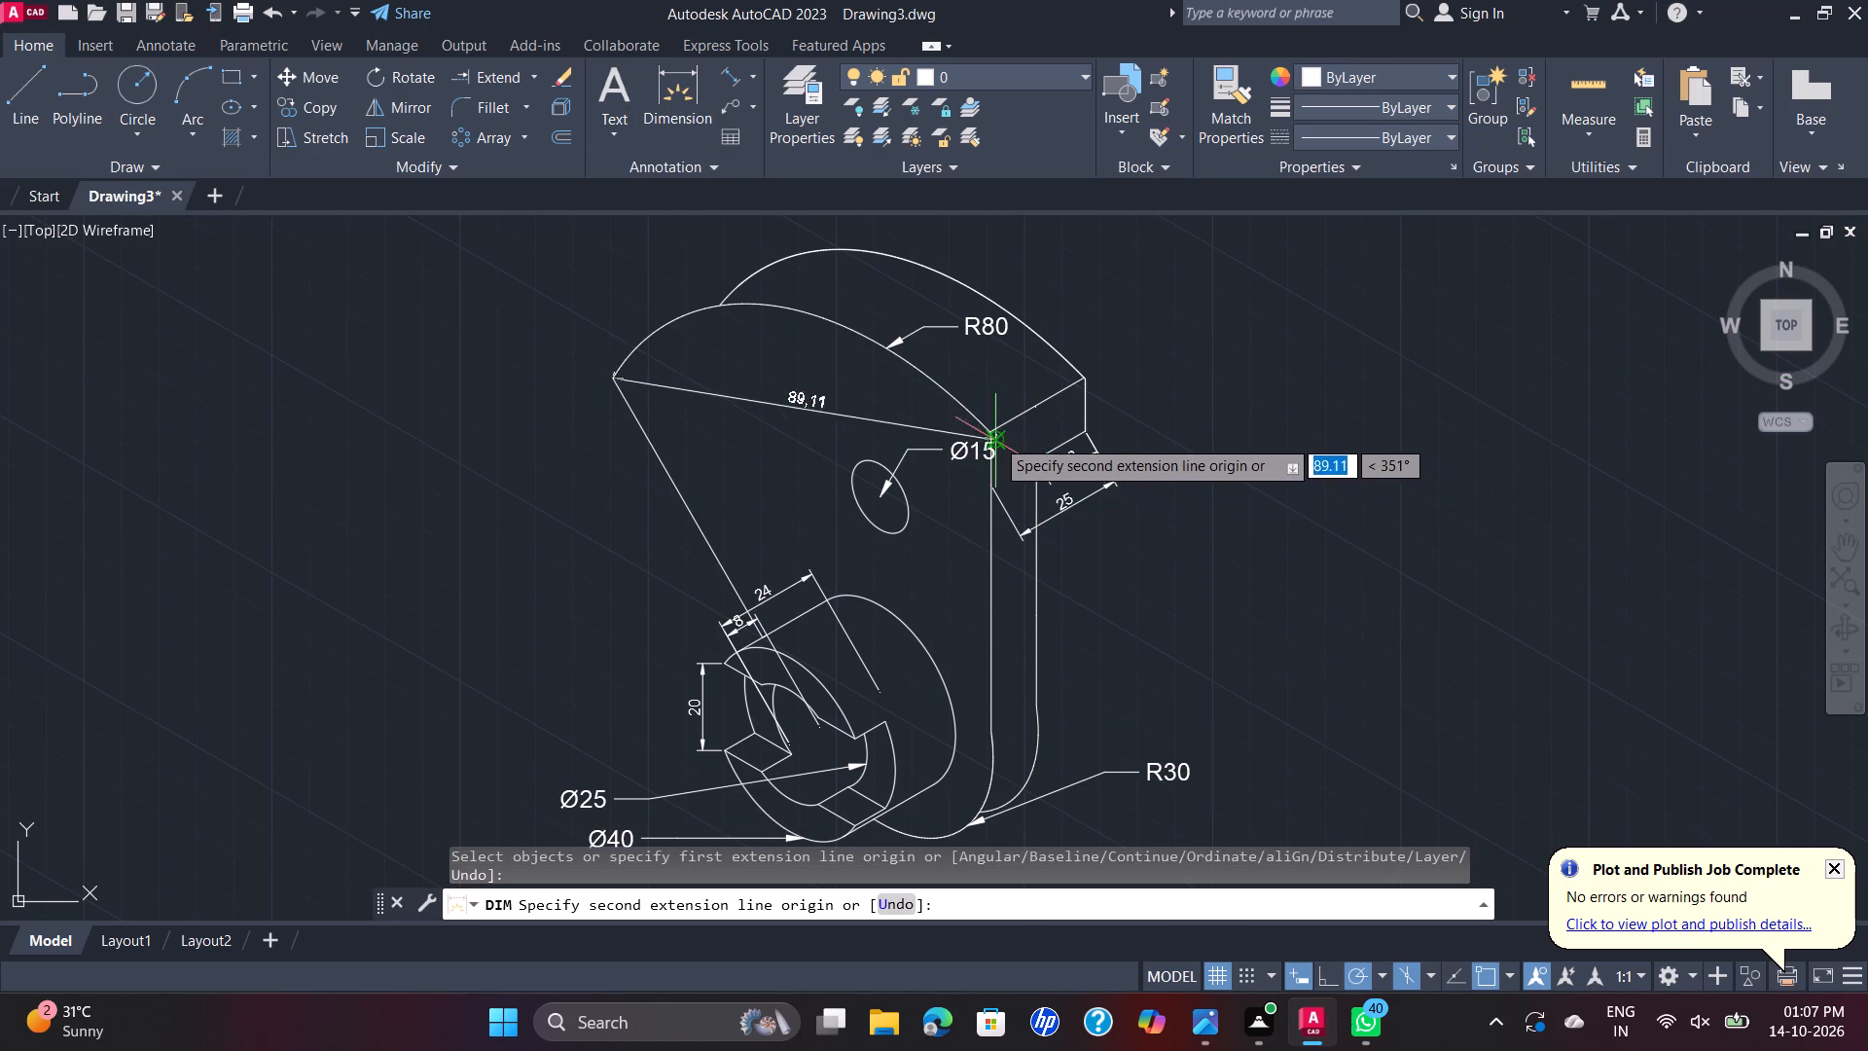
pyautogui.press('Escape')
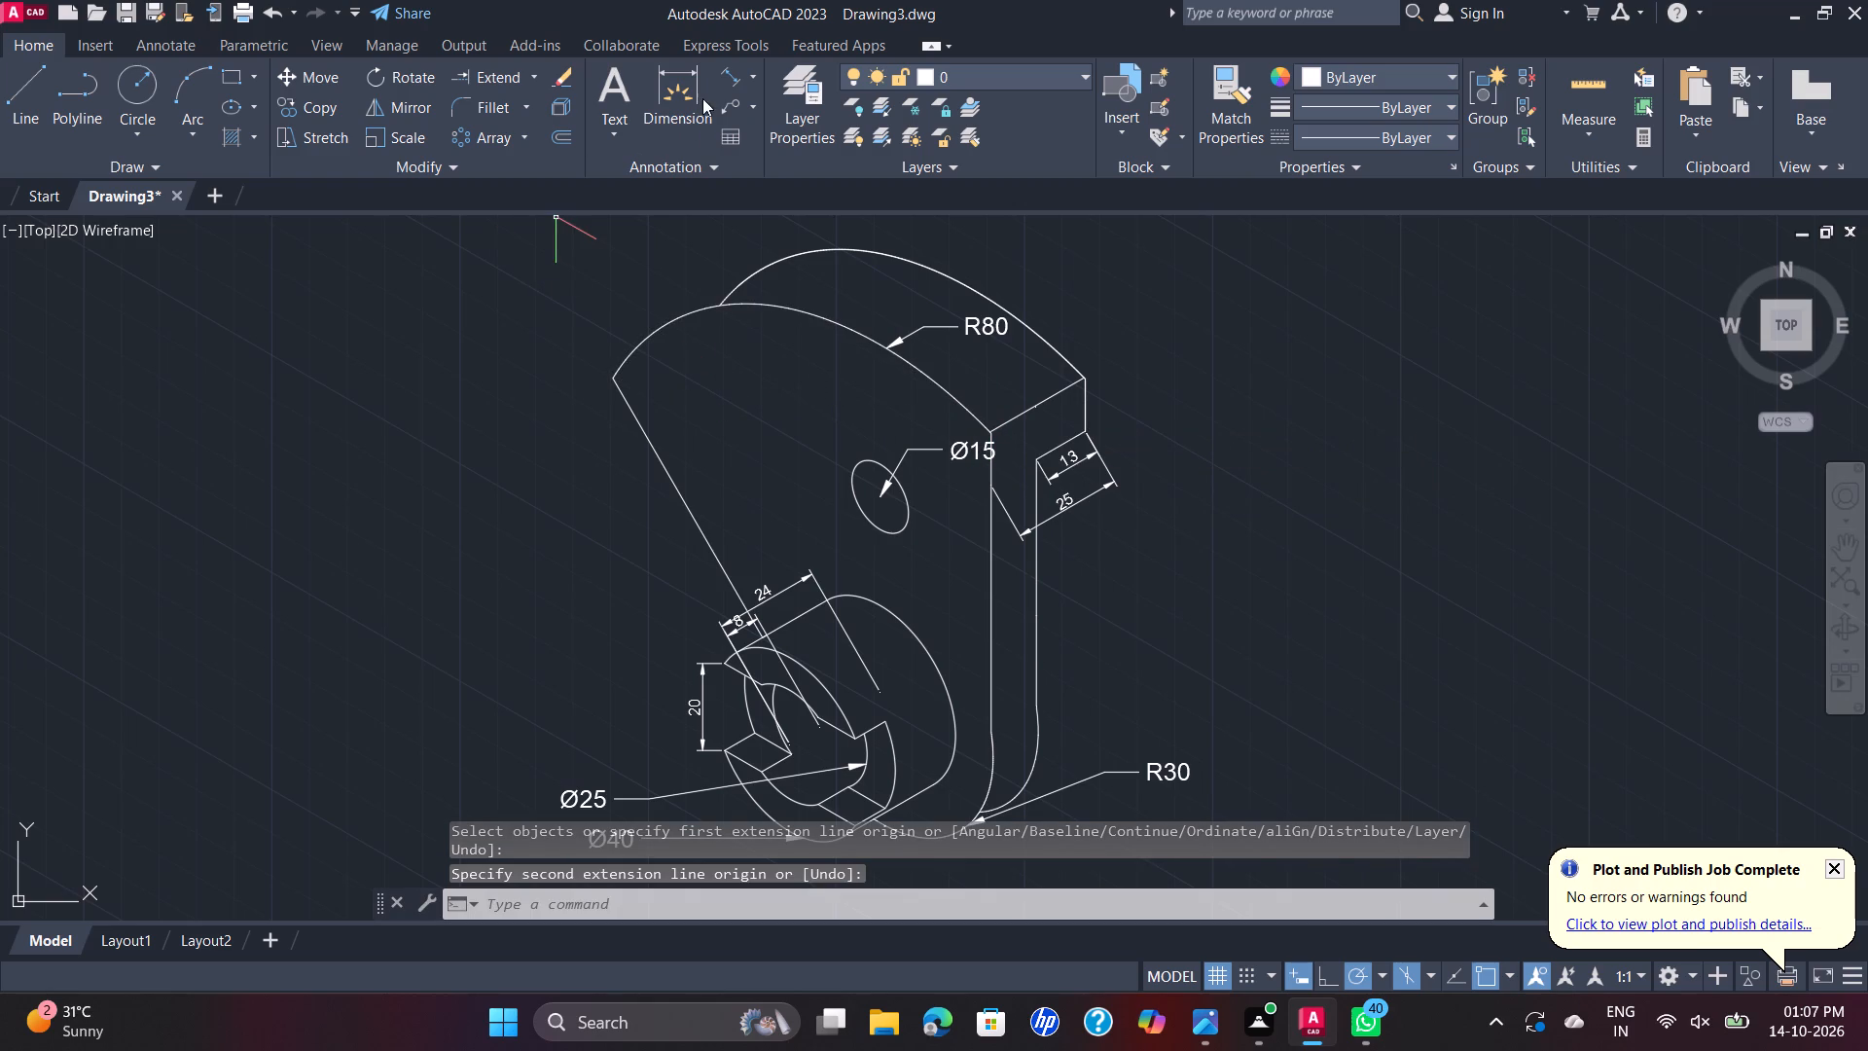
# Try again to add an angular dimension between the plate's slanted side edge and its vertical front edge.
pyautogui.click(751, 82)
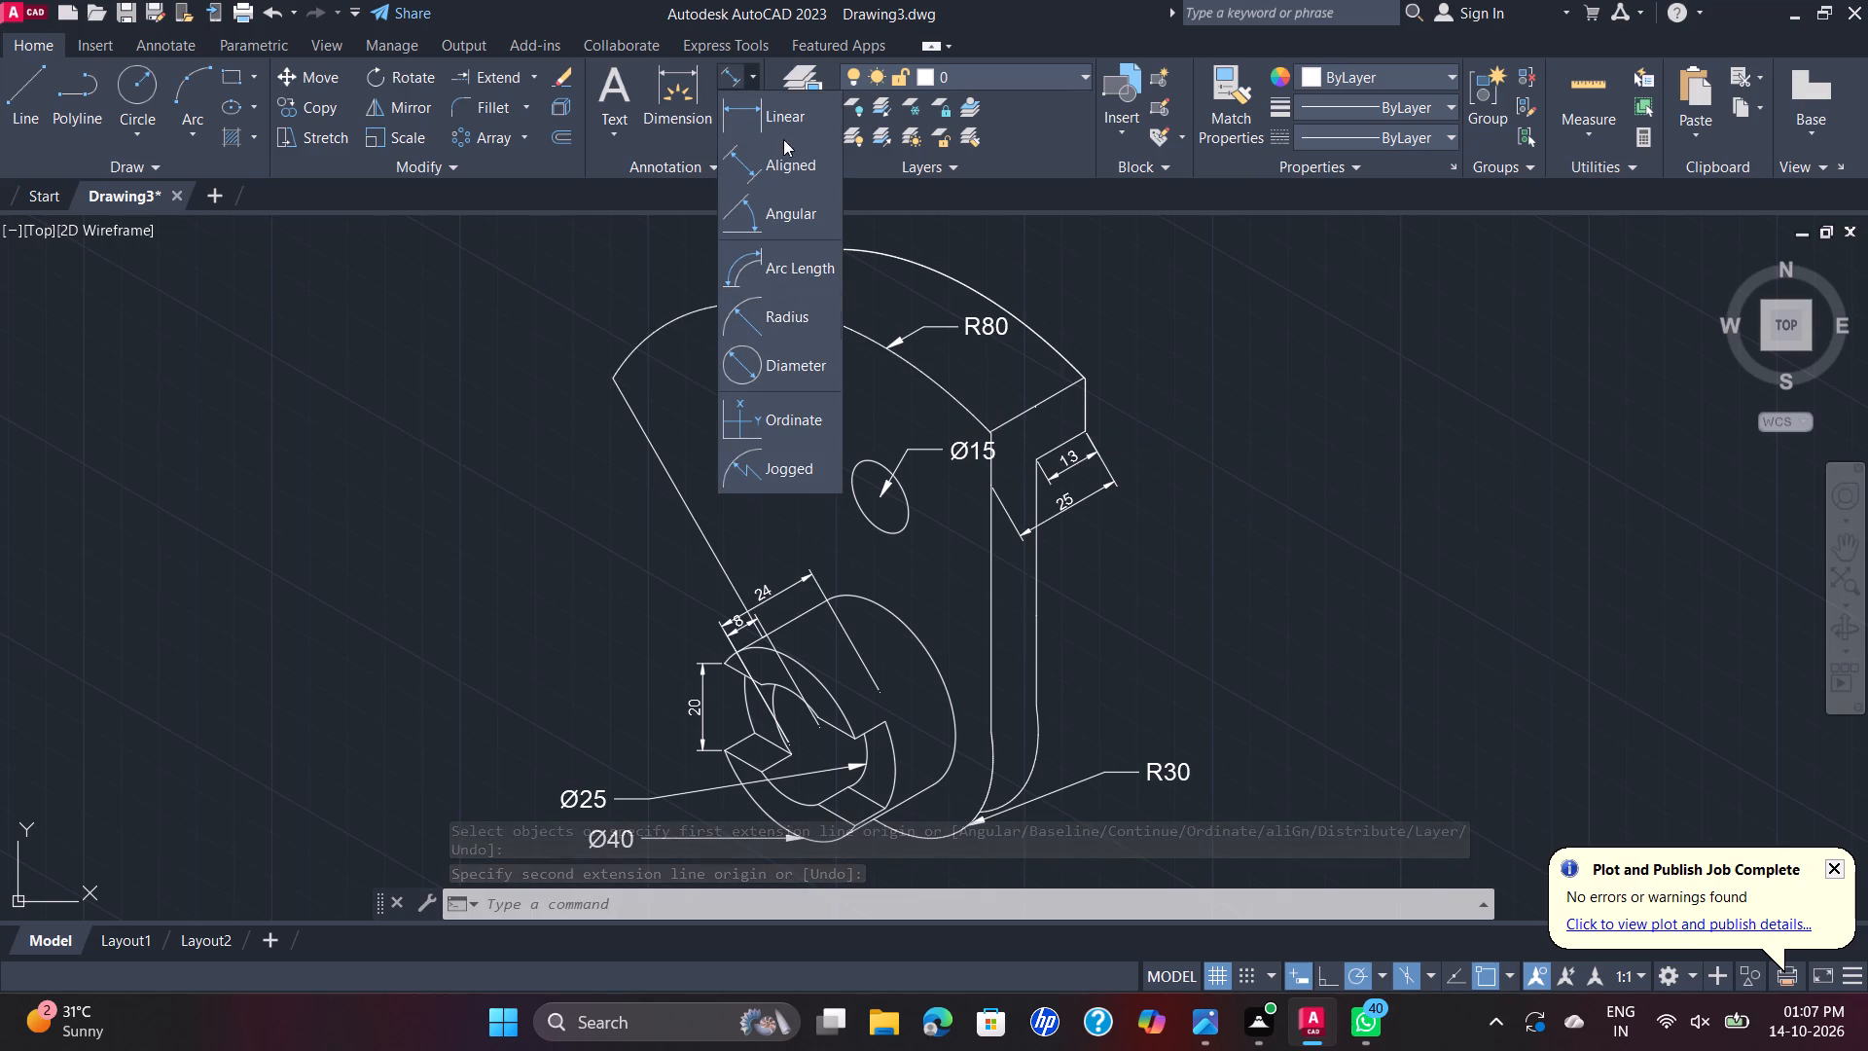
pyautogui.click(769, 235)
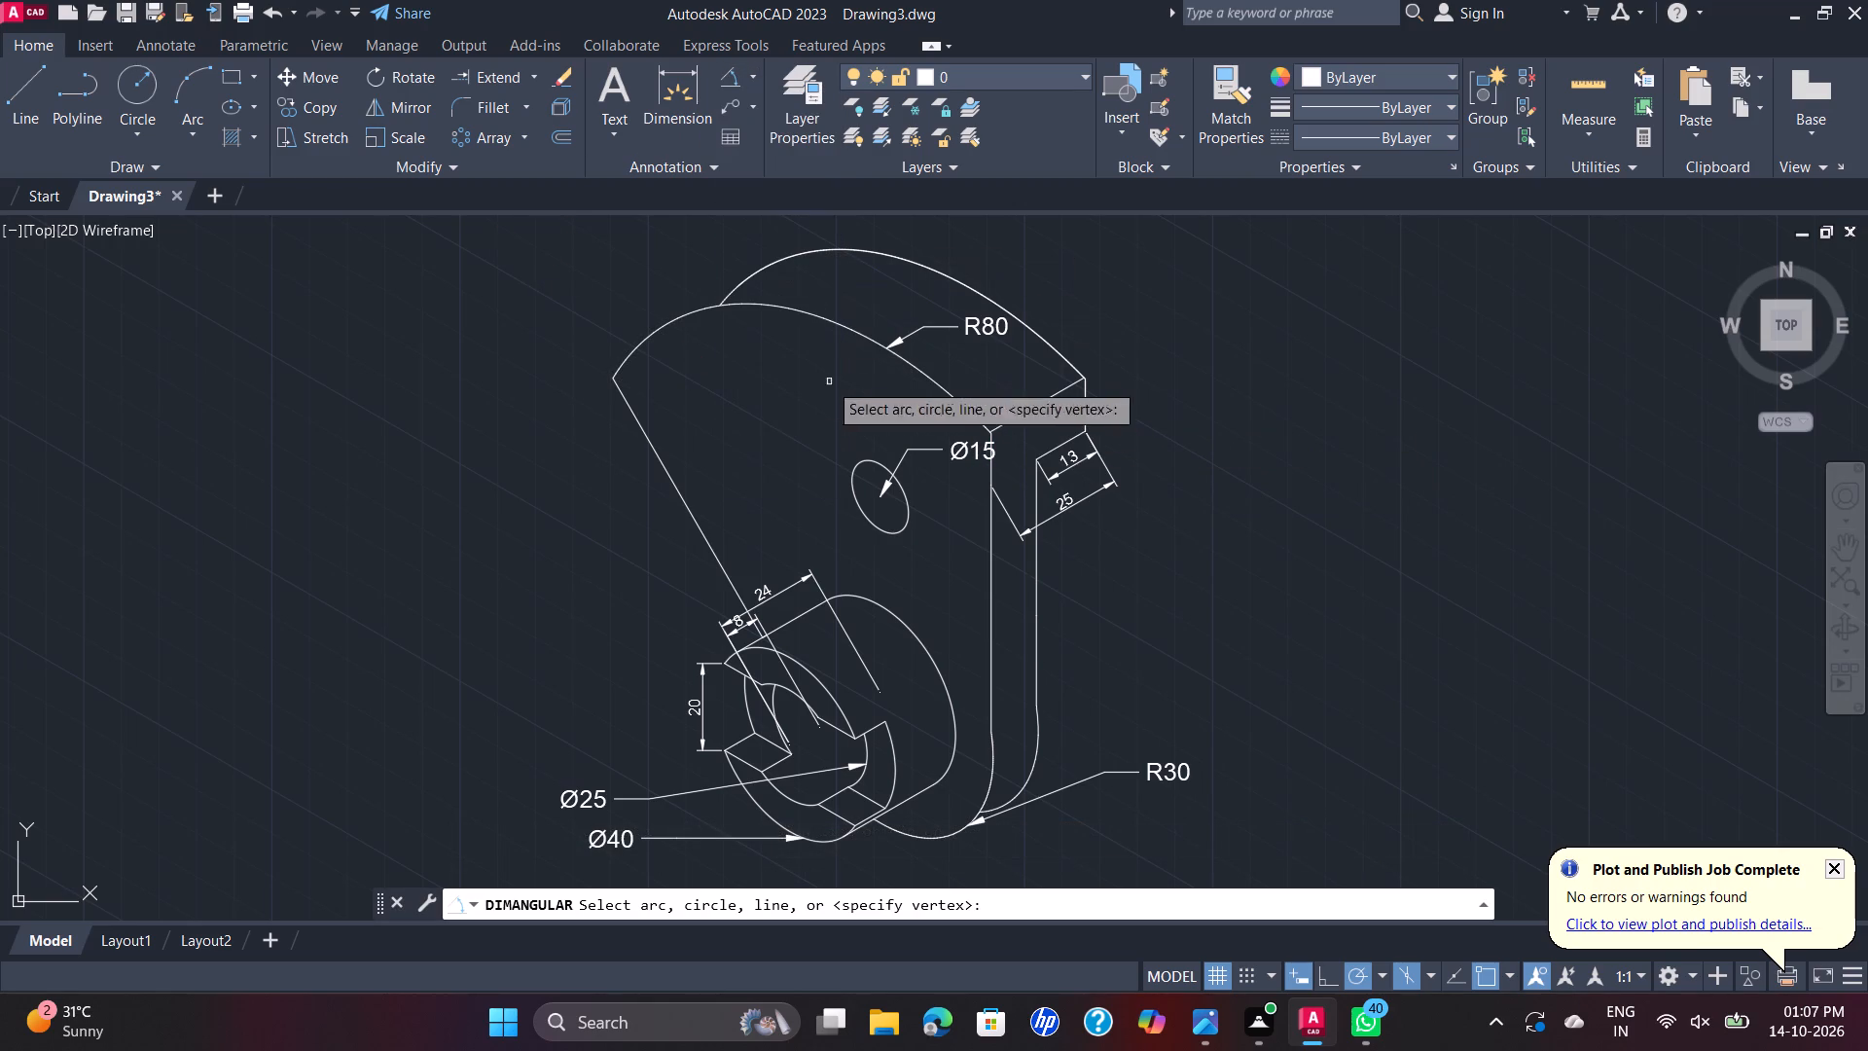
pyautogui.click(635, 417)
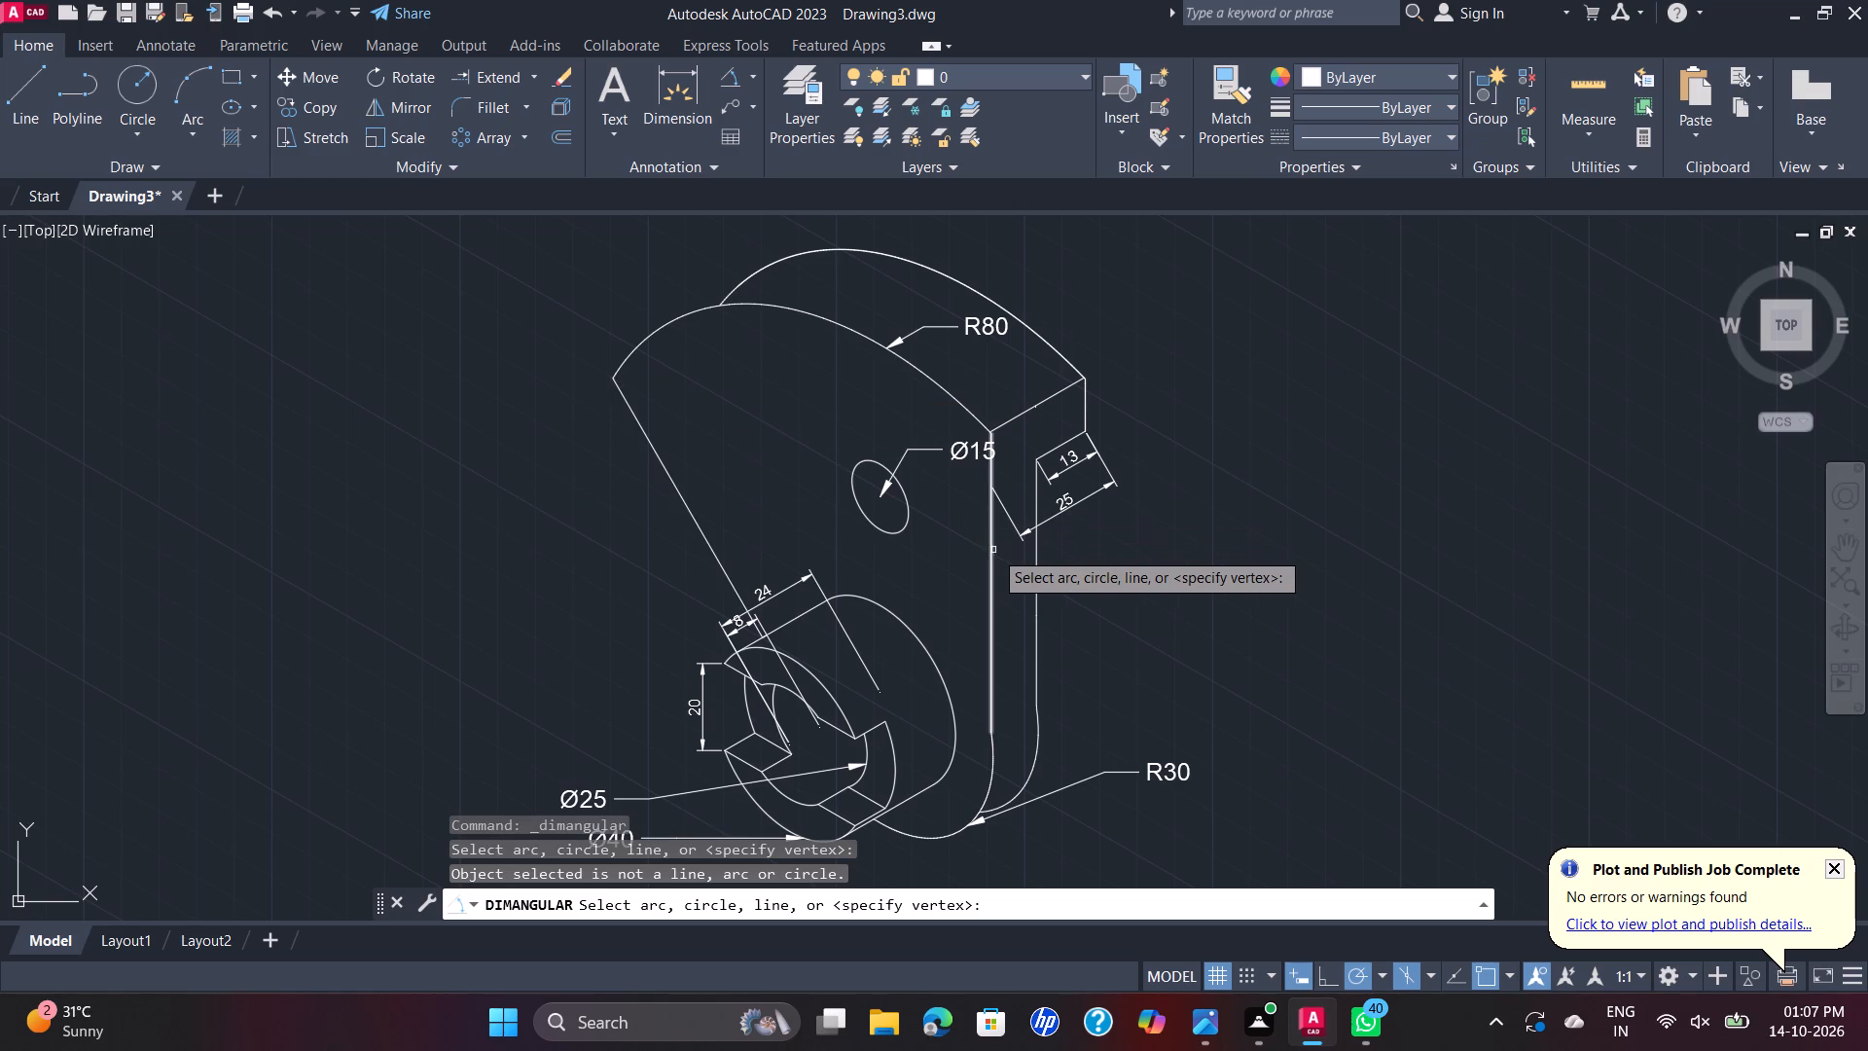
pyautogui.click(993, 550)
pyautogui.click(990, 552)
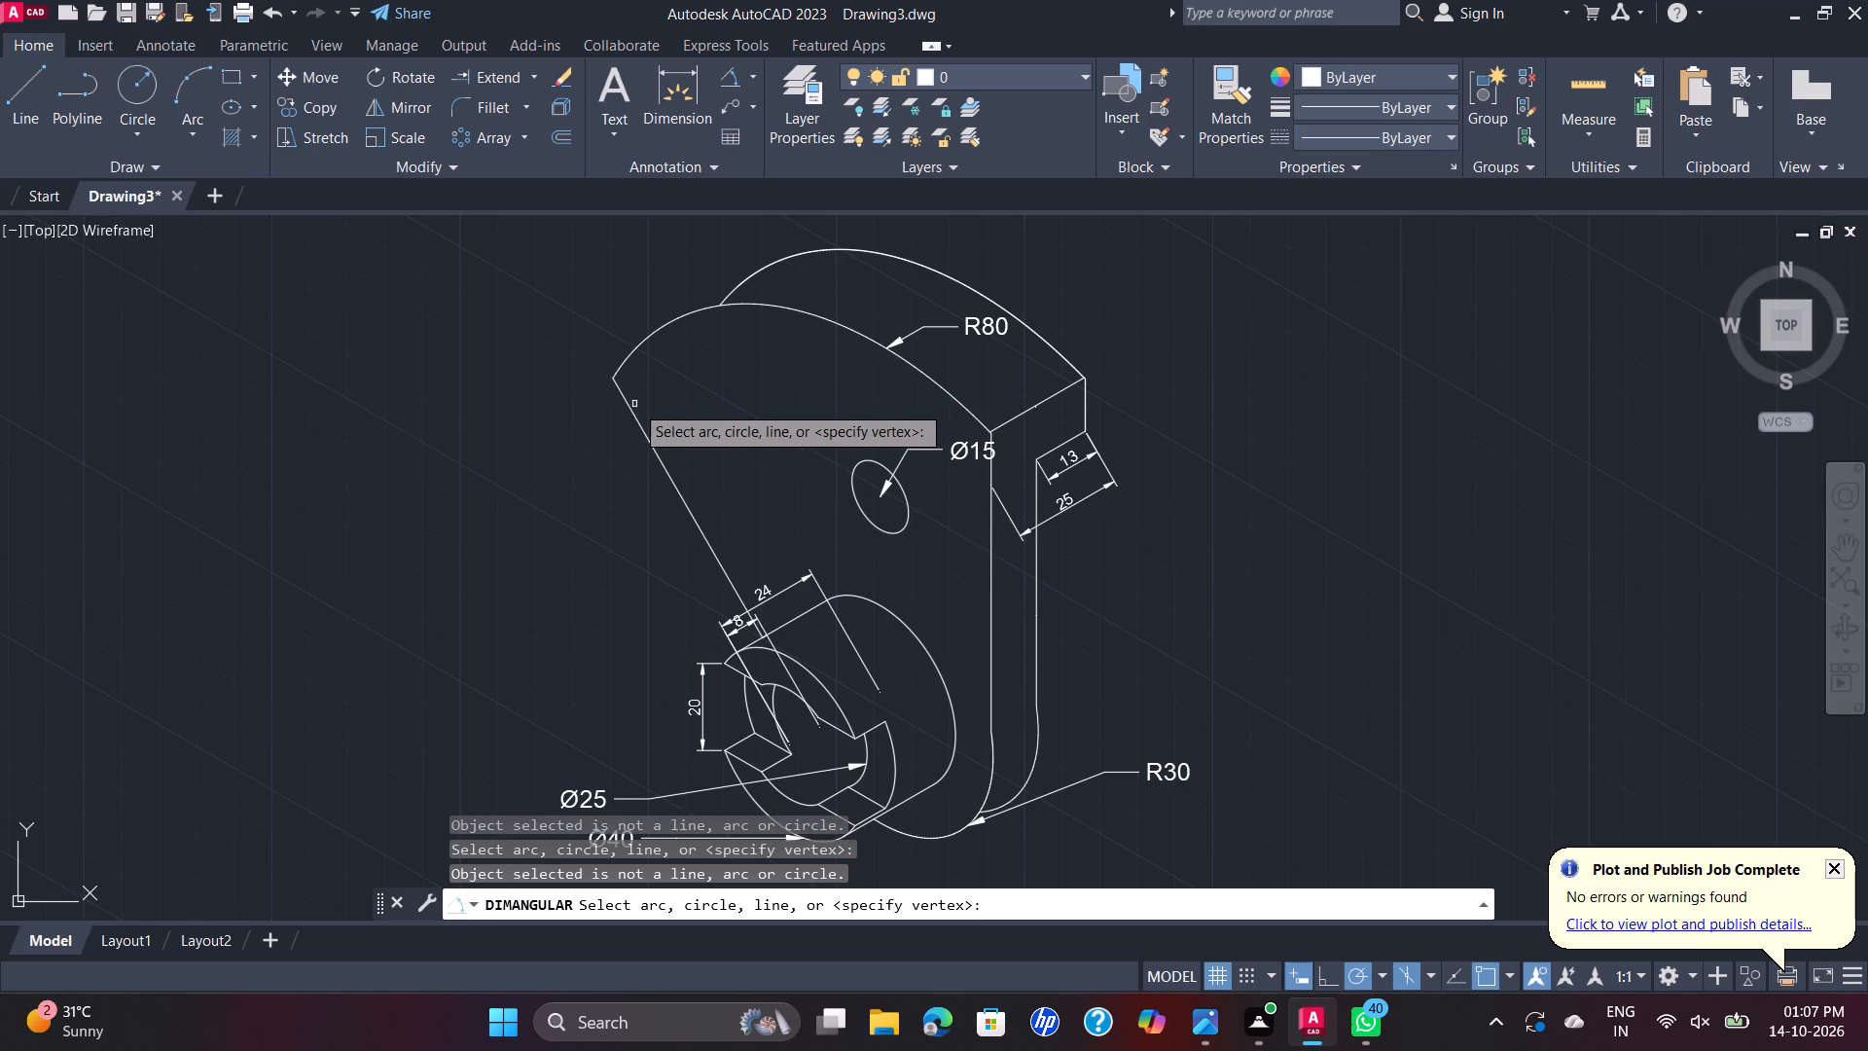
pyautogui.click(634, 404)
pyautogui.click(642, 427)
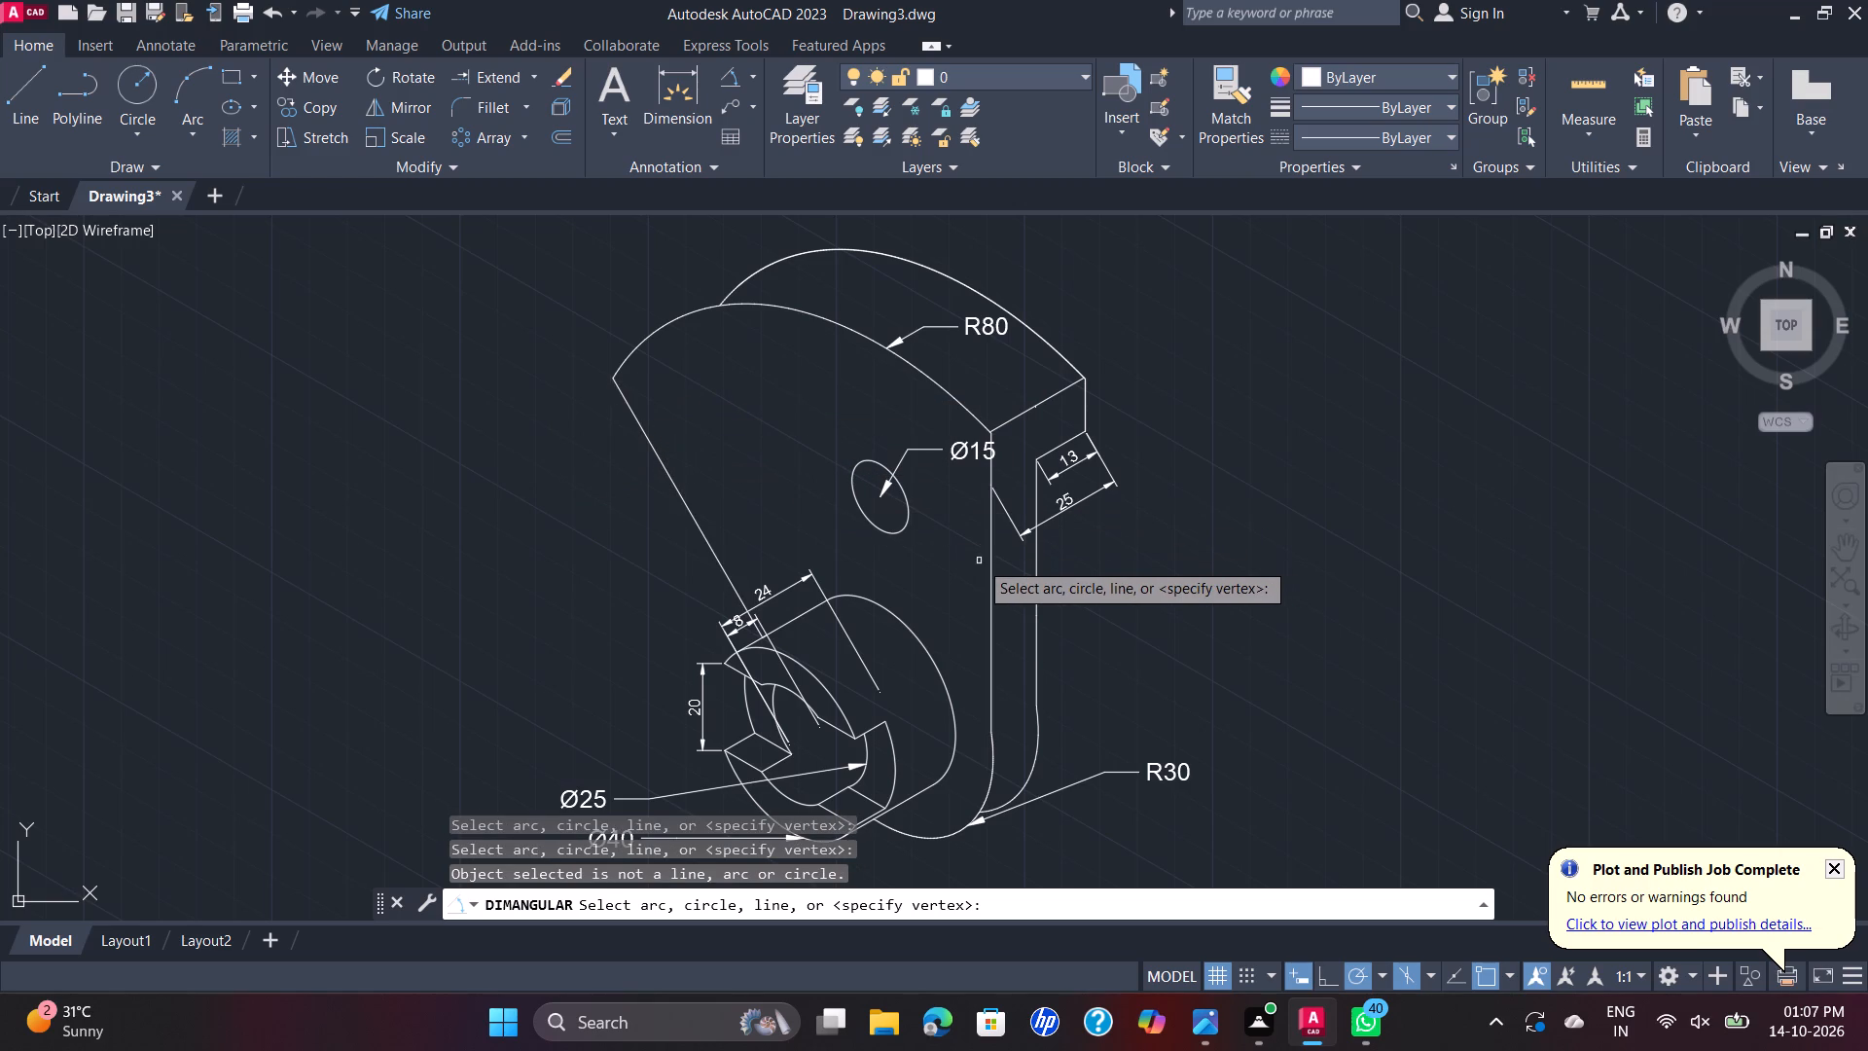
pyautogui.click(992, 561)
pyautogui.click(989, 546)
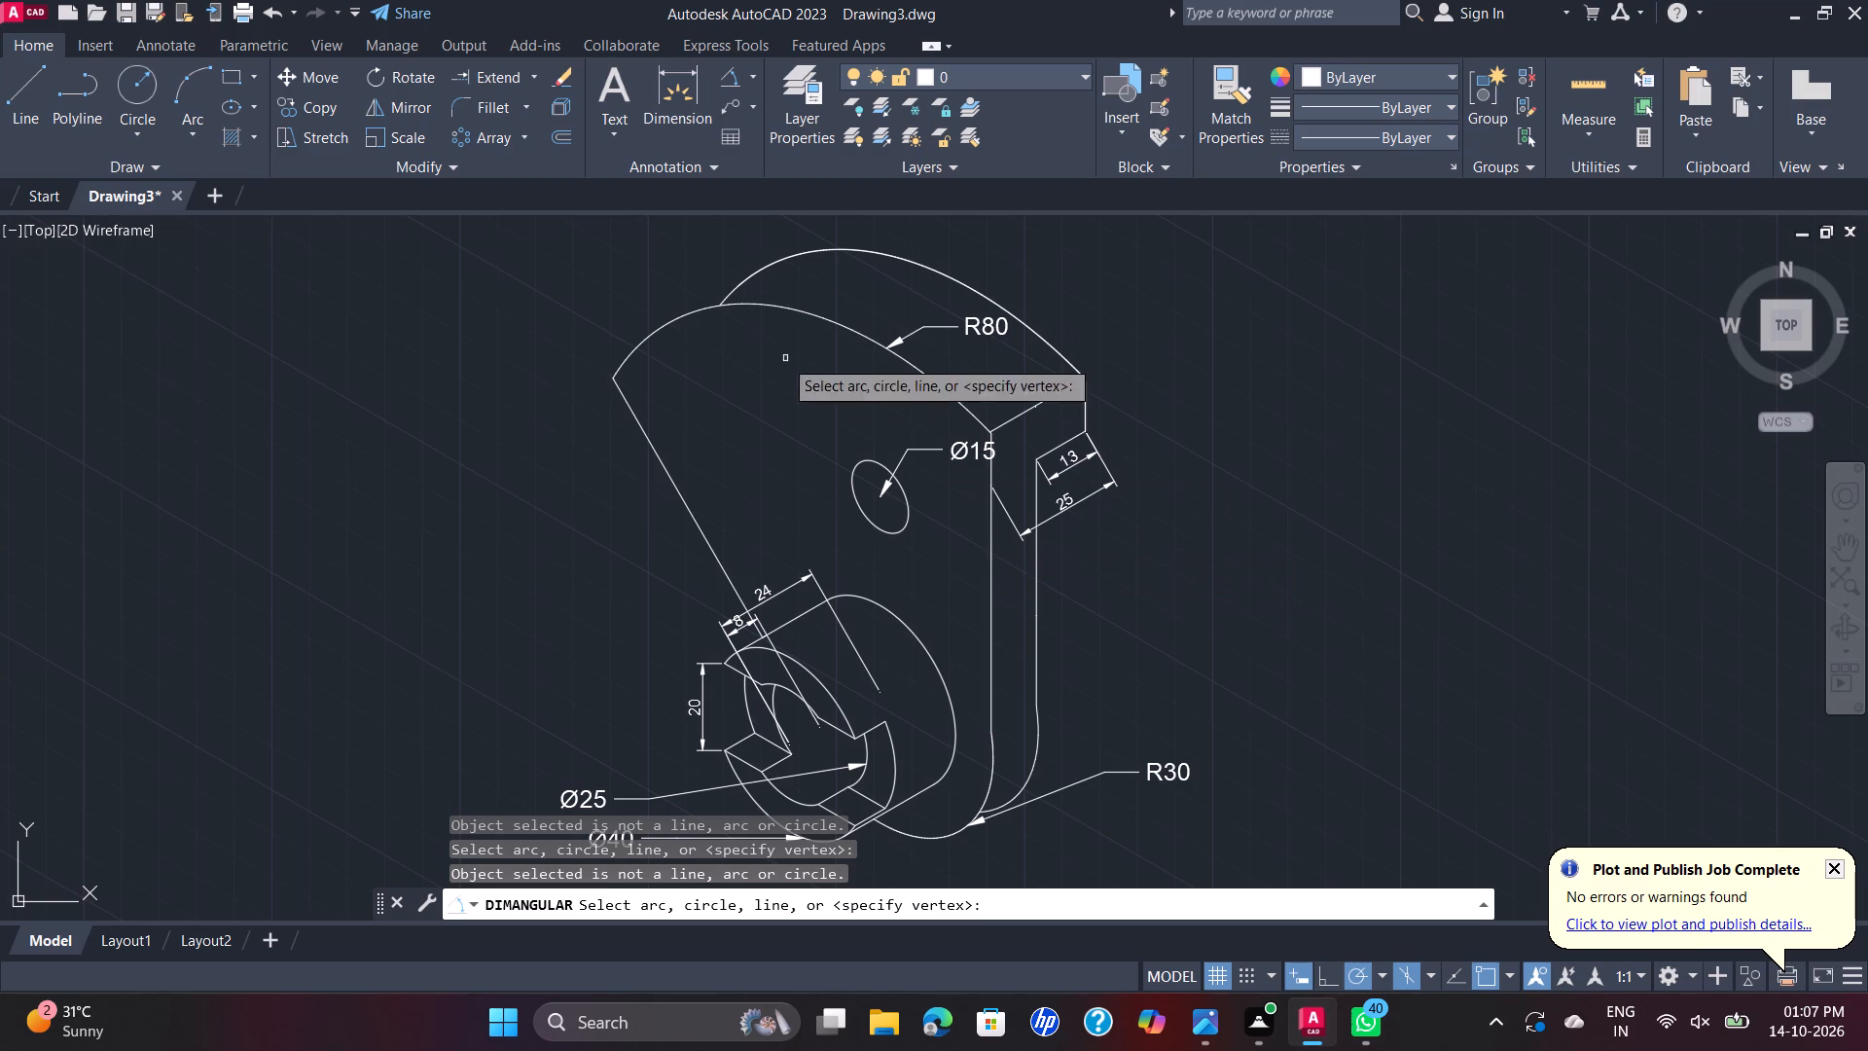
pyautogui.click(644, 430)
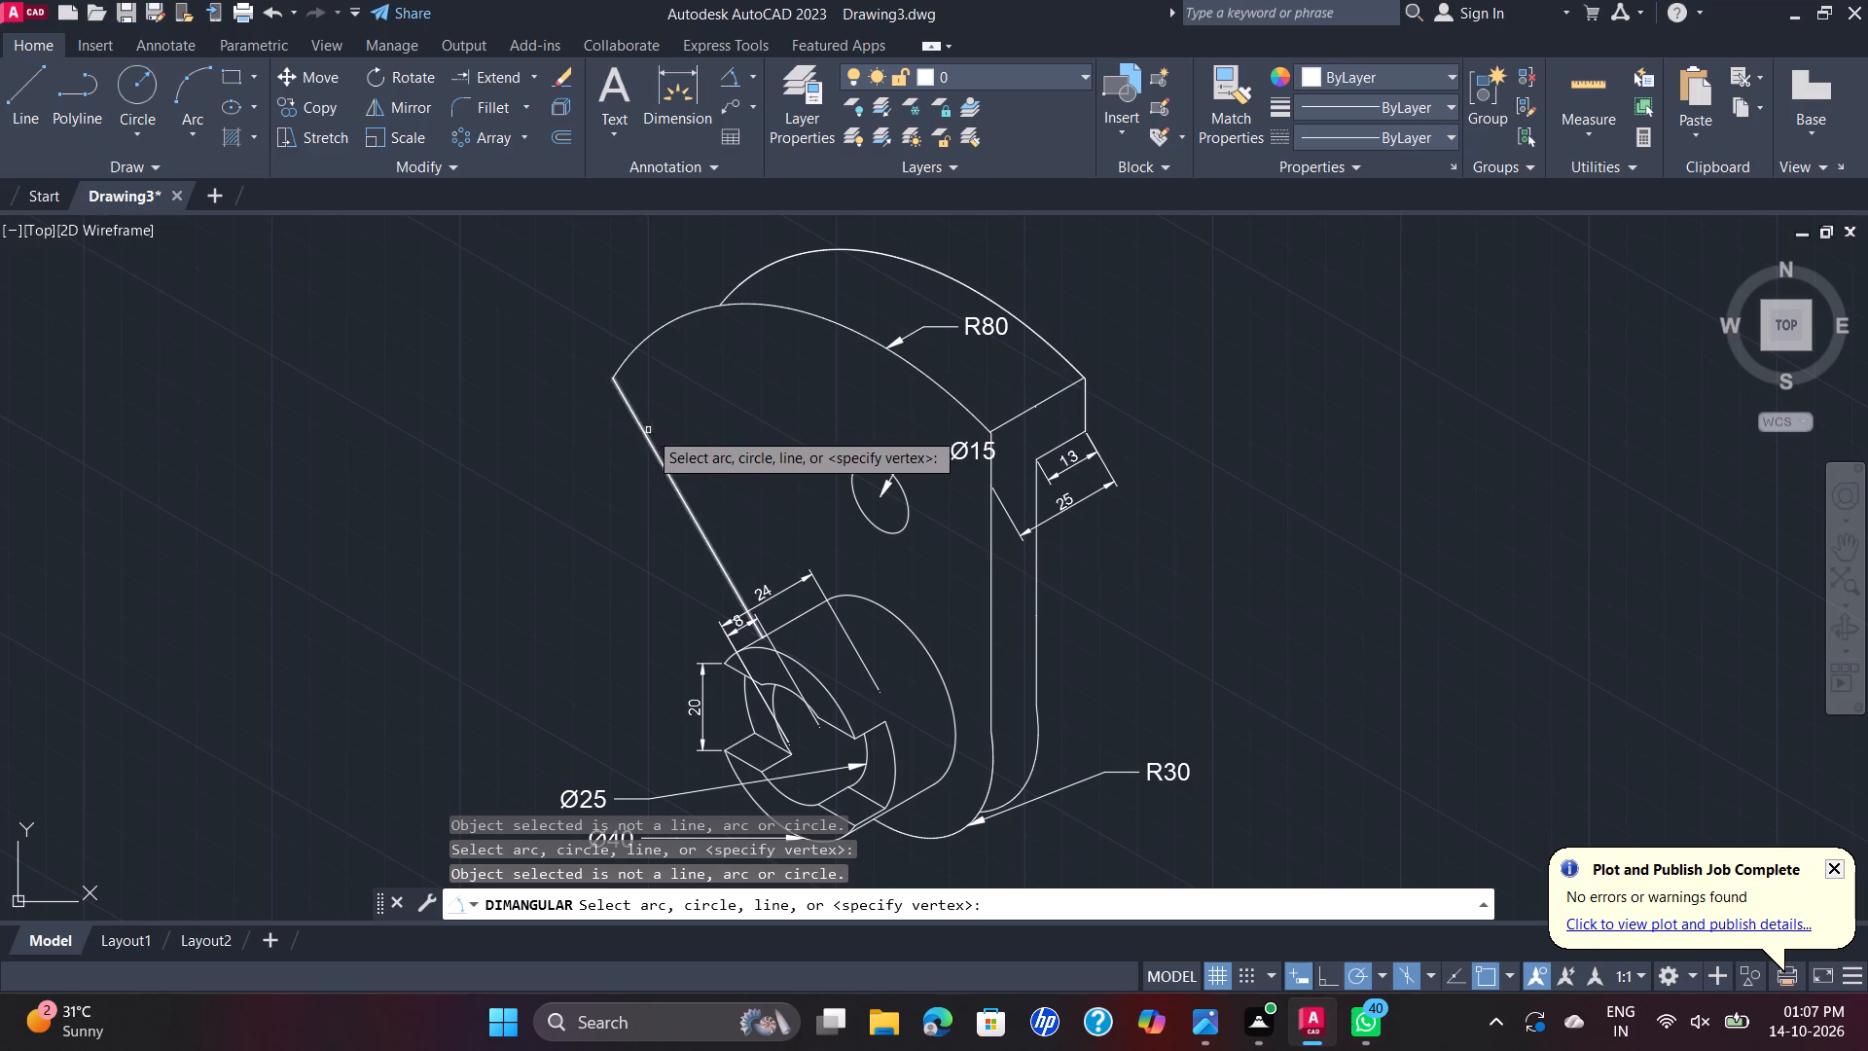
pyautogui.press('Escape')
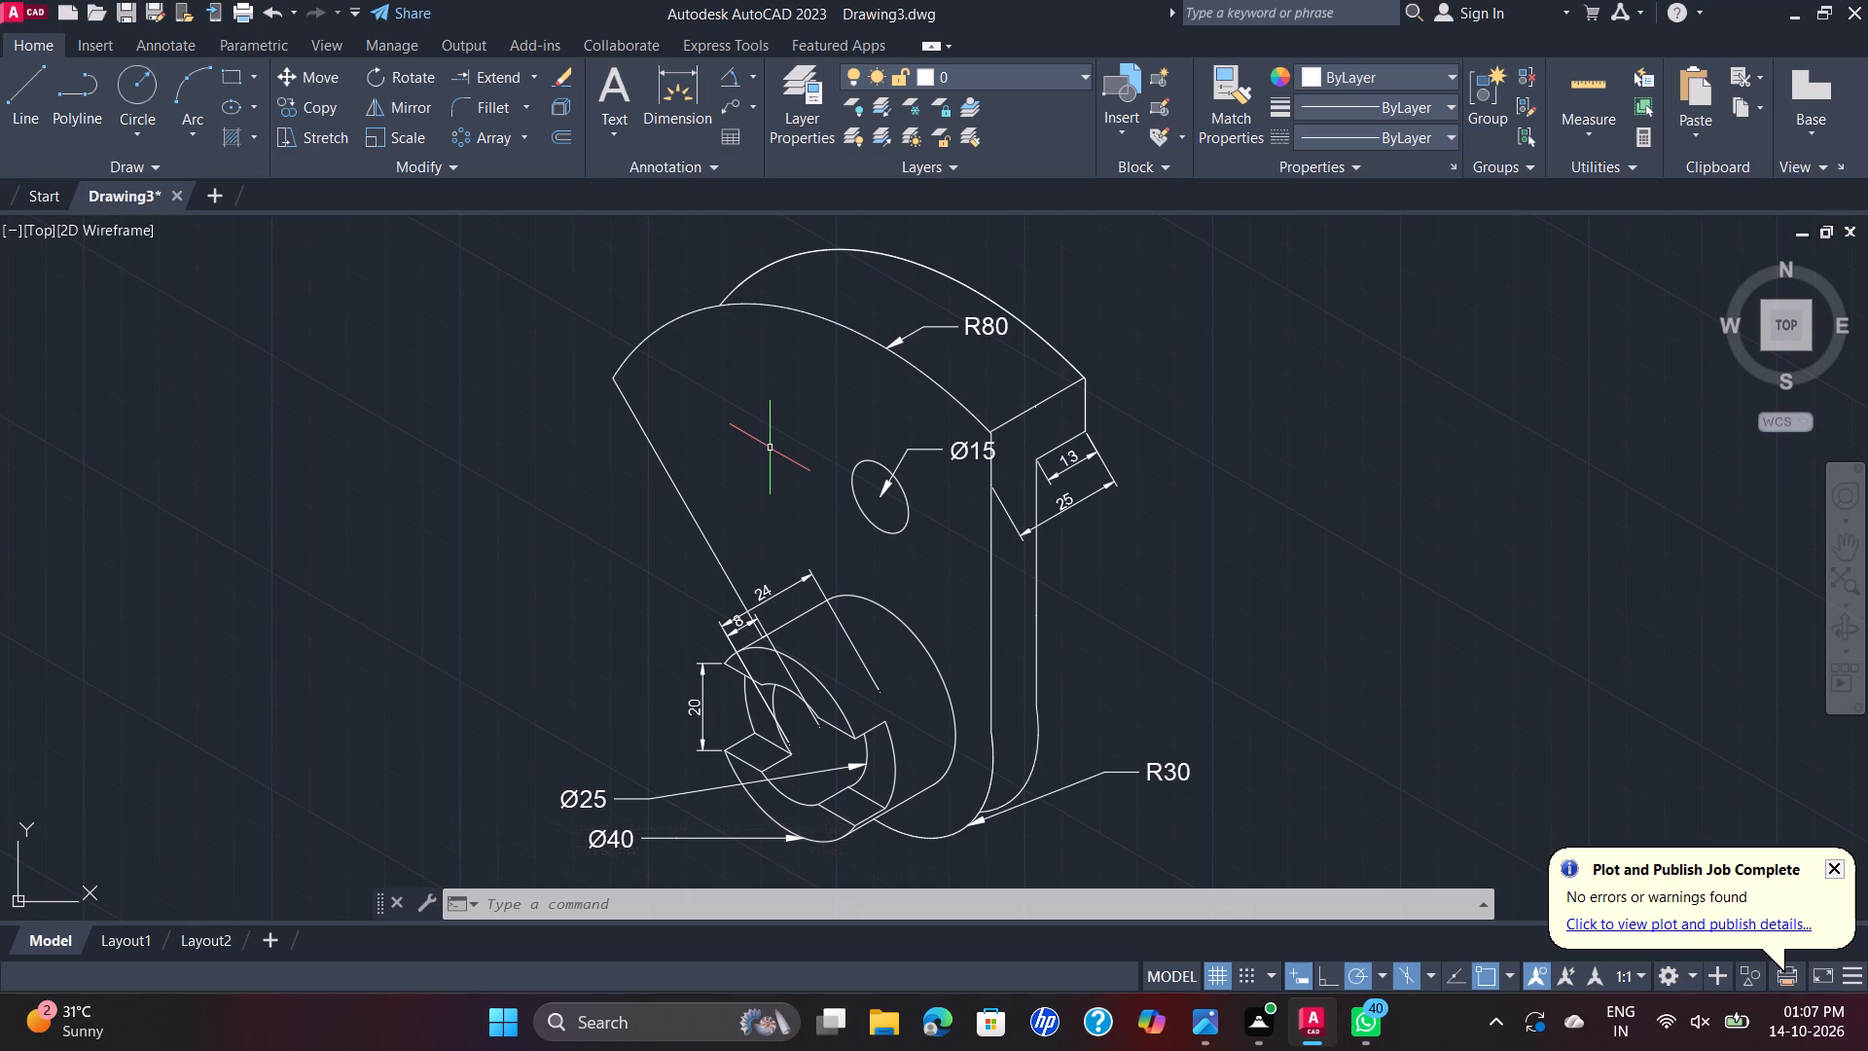
# Save the drawing in the Documents folder under the file name D 18 RA as an AutoCAD 2018 drawing.
pyautogui.scroll(-1, 873, 467)
pyautogui.moveTo(1227, 359); pyautogui.dragTo(1211, 466, button='middle')
pyautogui.scroll(1, 1211, 466)
pyautogui.scroll(-1, 1210, 466)
pyautogui.scroll(1, 1210, 466)
pyautogui.moveTo(1210, 466); pyautogui.dragTo(1254, 419, button='middle')
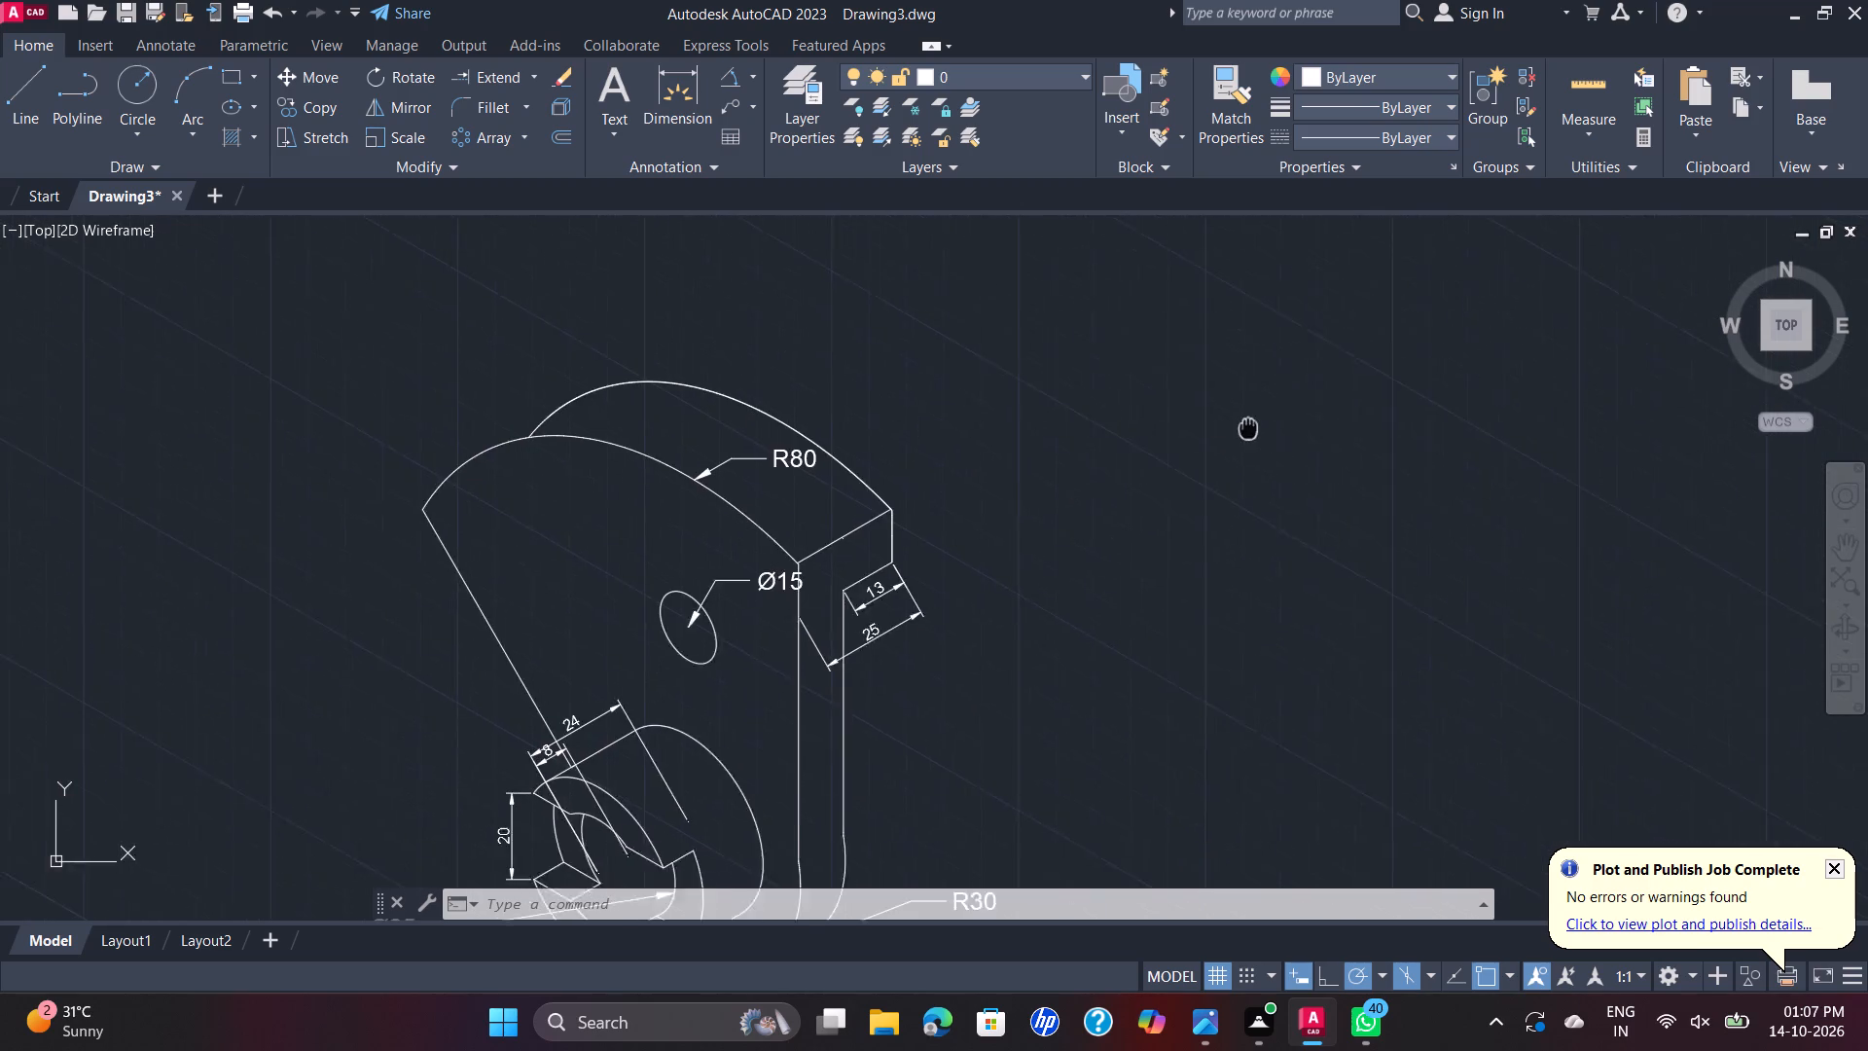
pyautogui.moveTo(1254, 419); pyautogui.dragTo(1374, 320, button='middle')
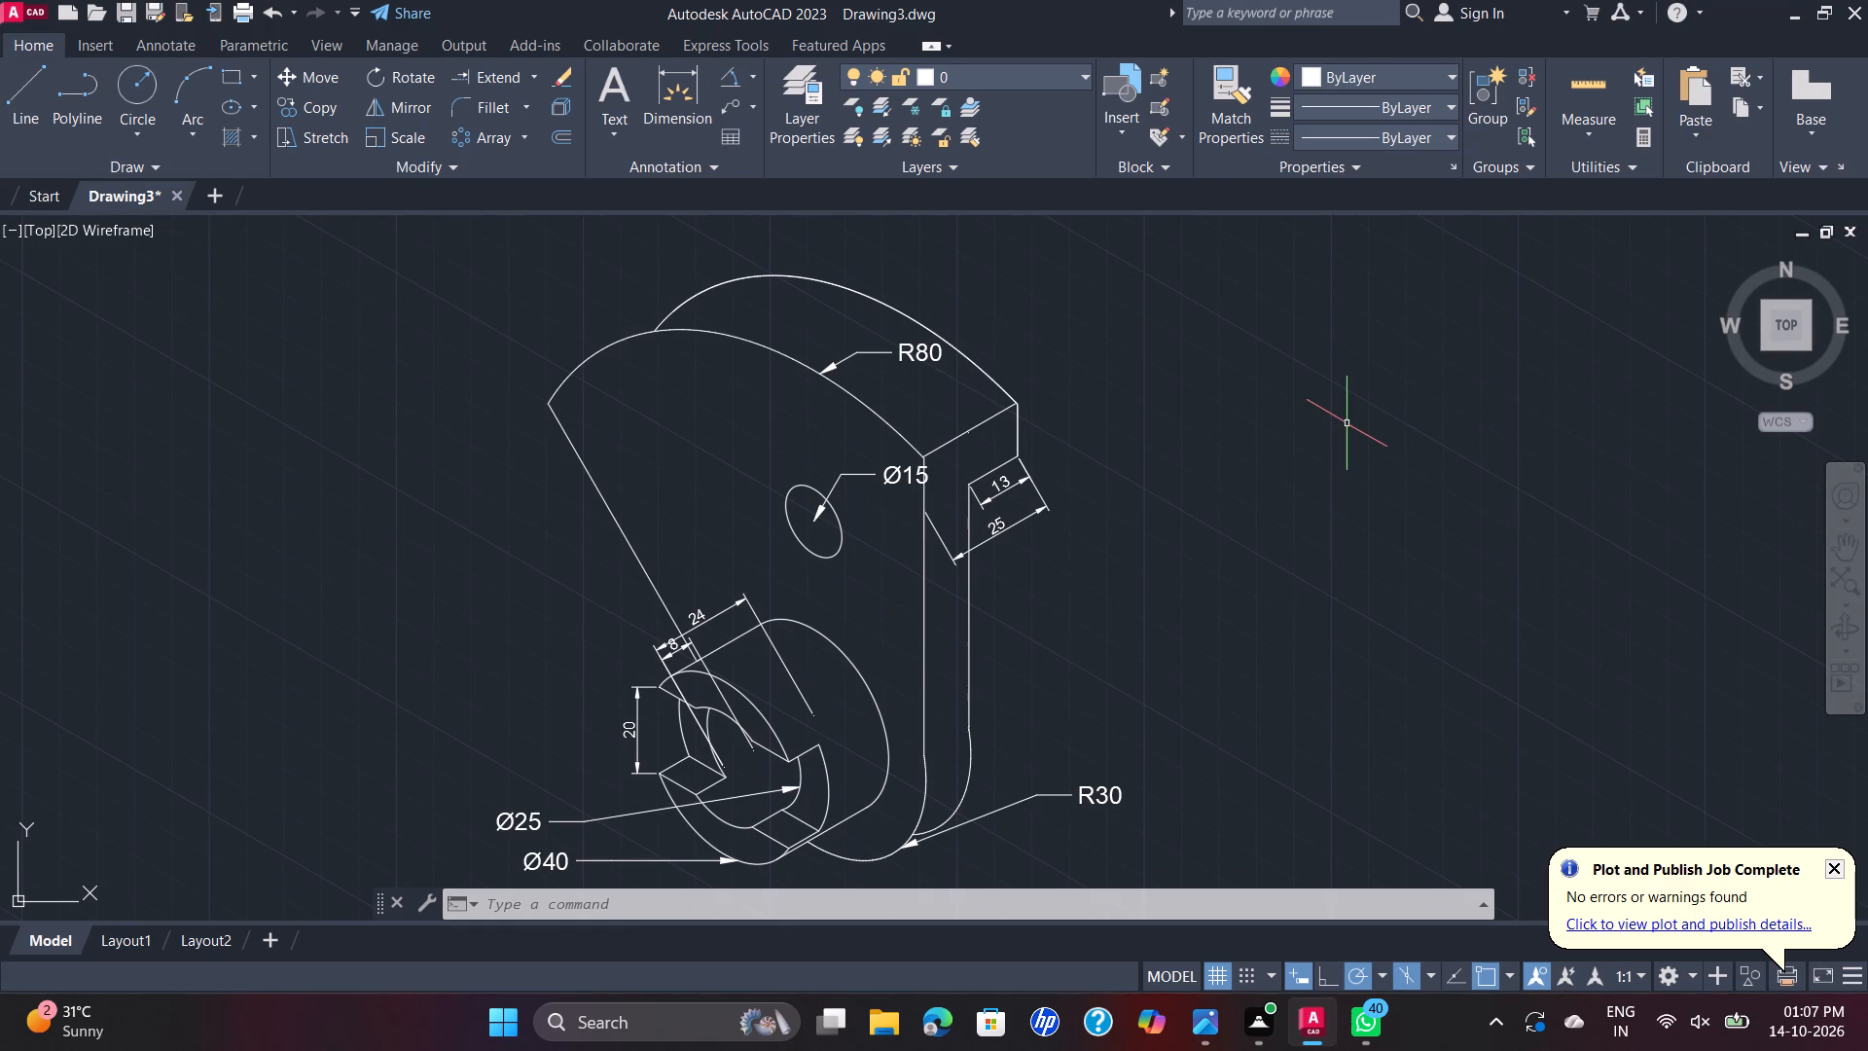
pyautogui.hotkey('ctrl', 's')
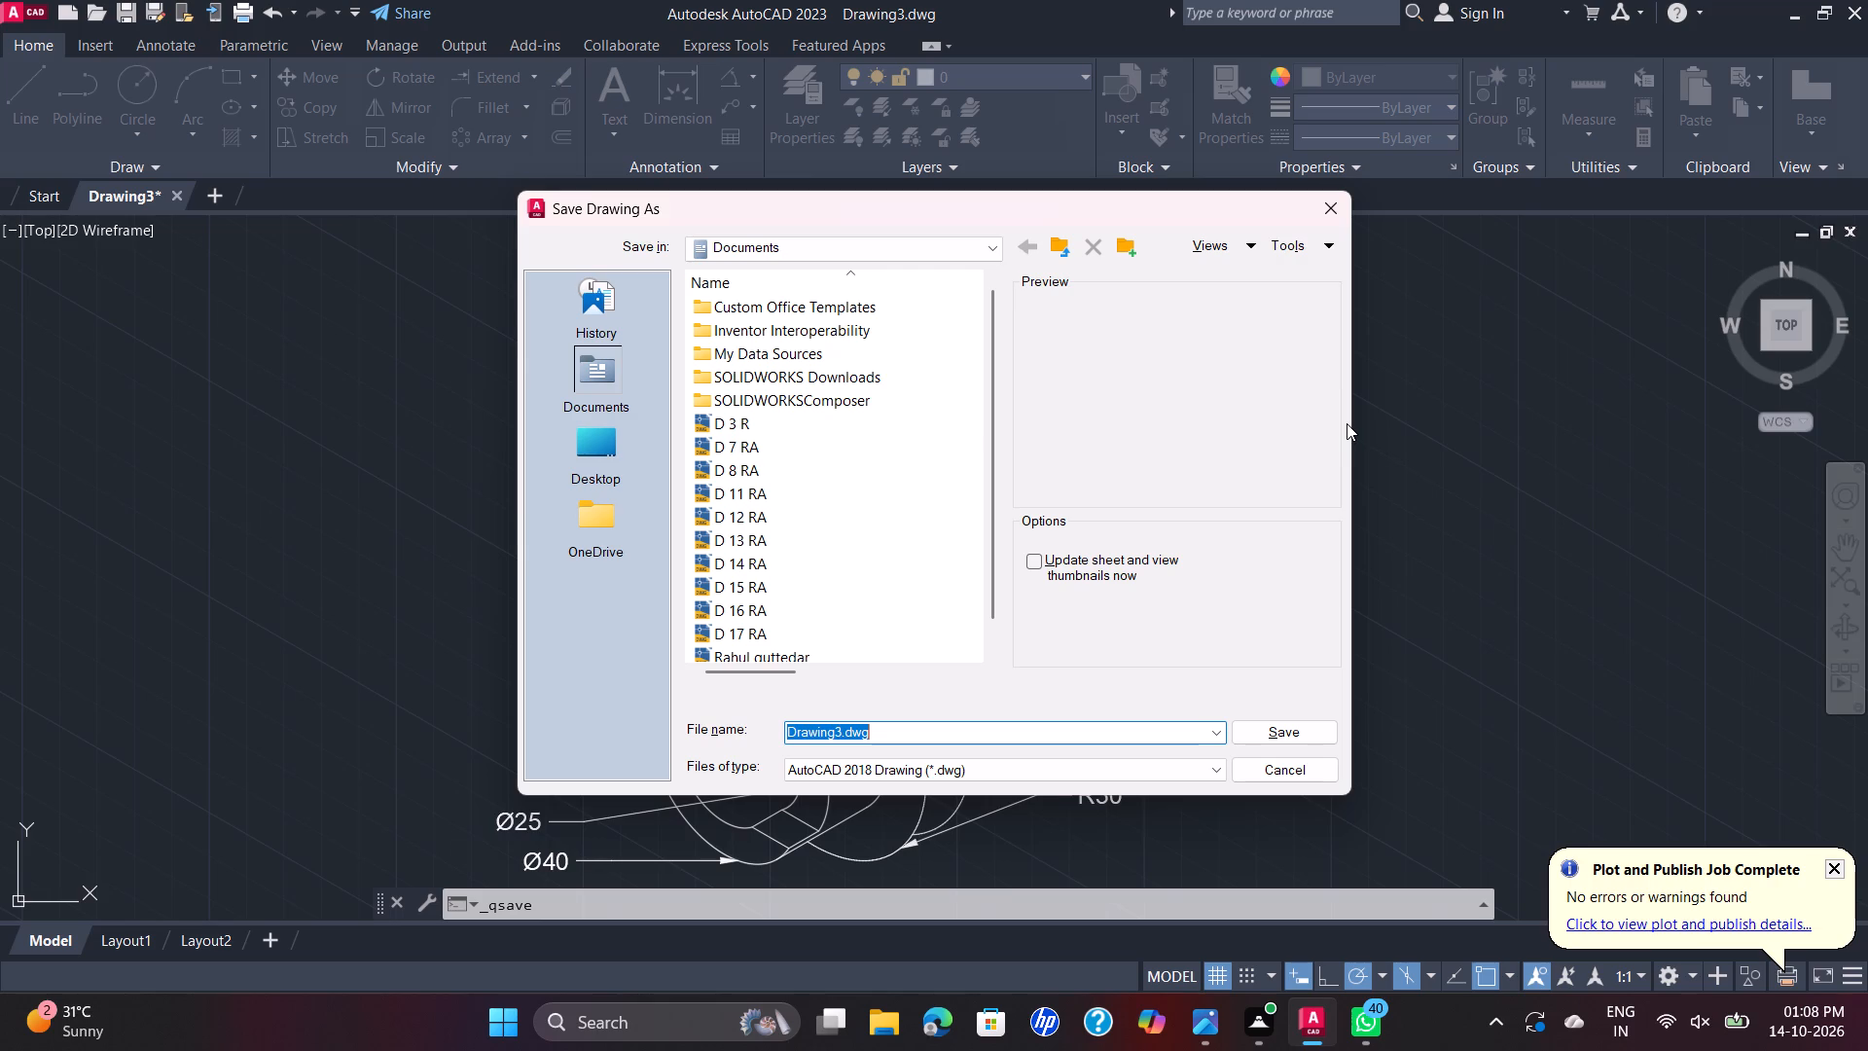
pyautogui.press('d')
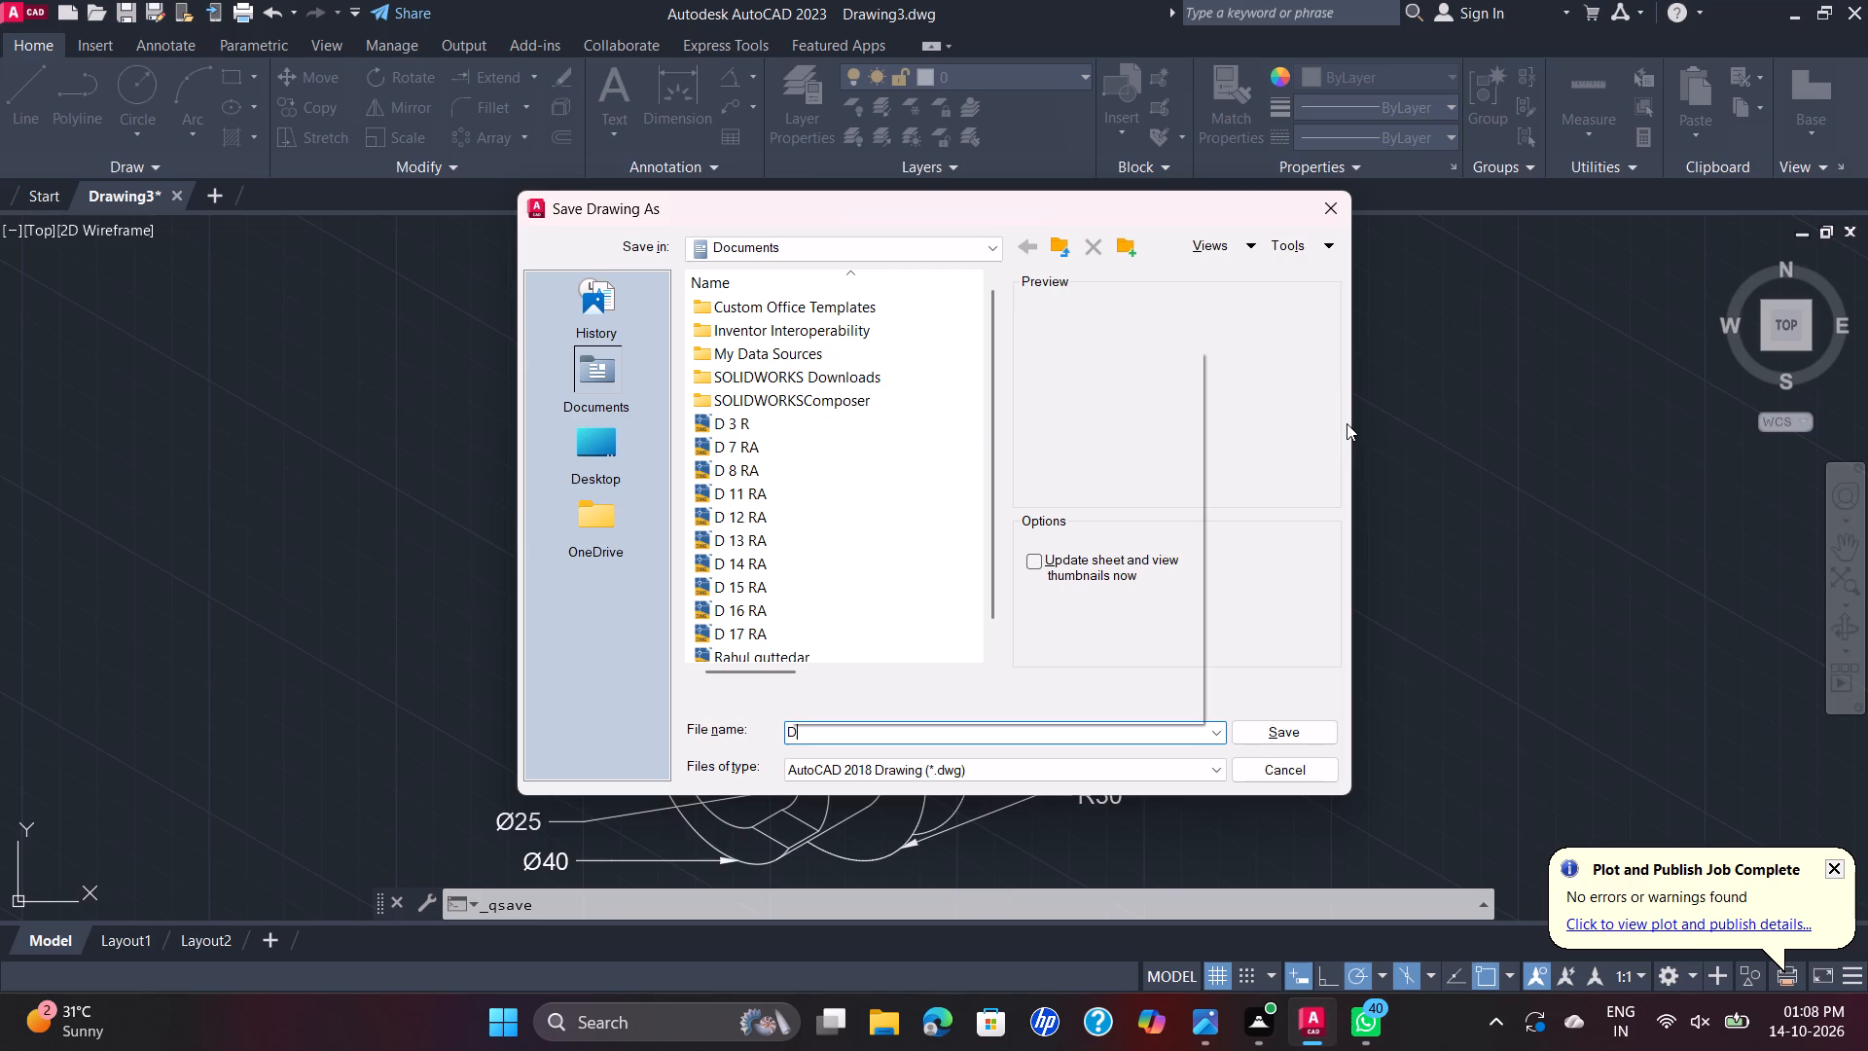
pyautogui.press('space')
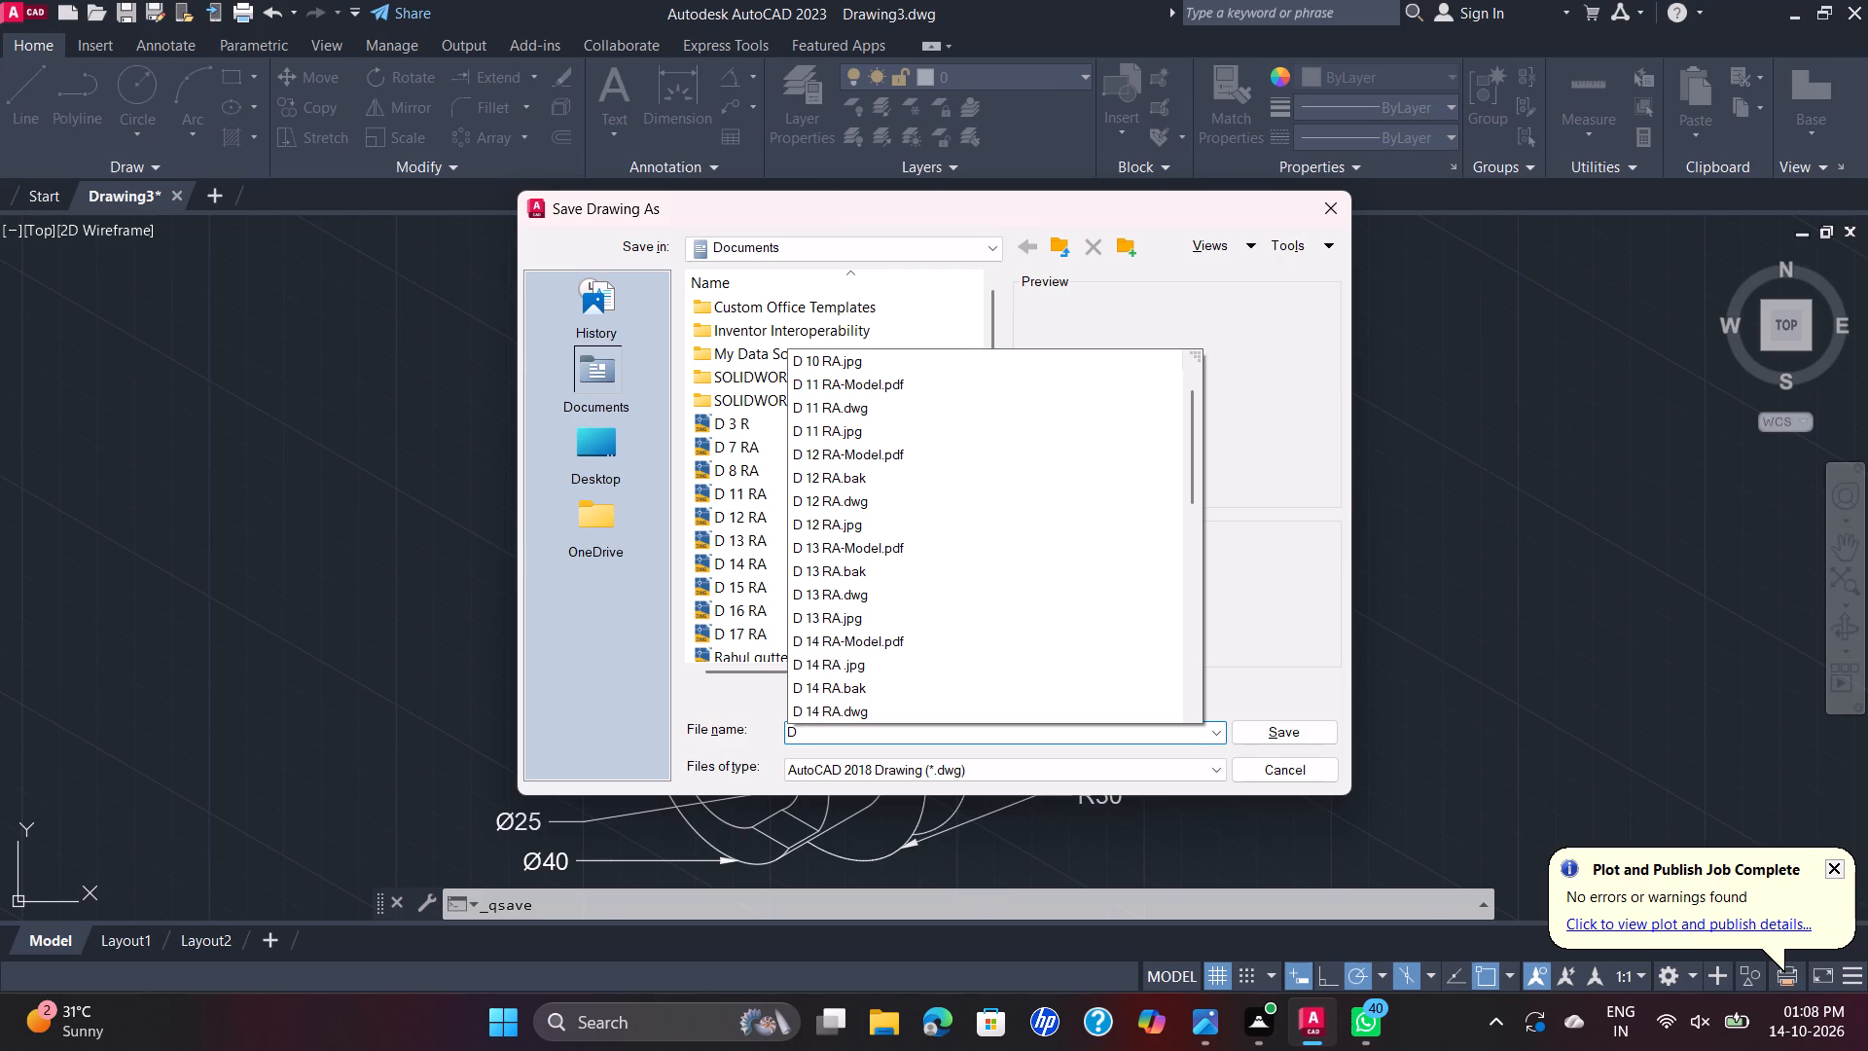
pyautogui.write('18')
pyautogui.press('space')
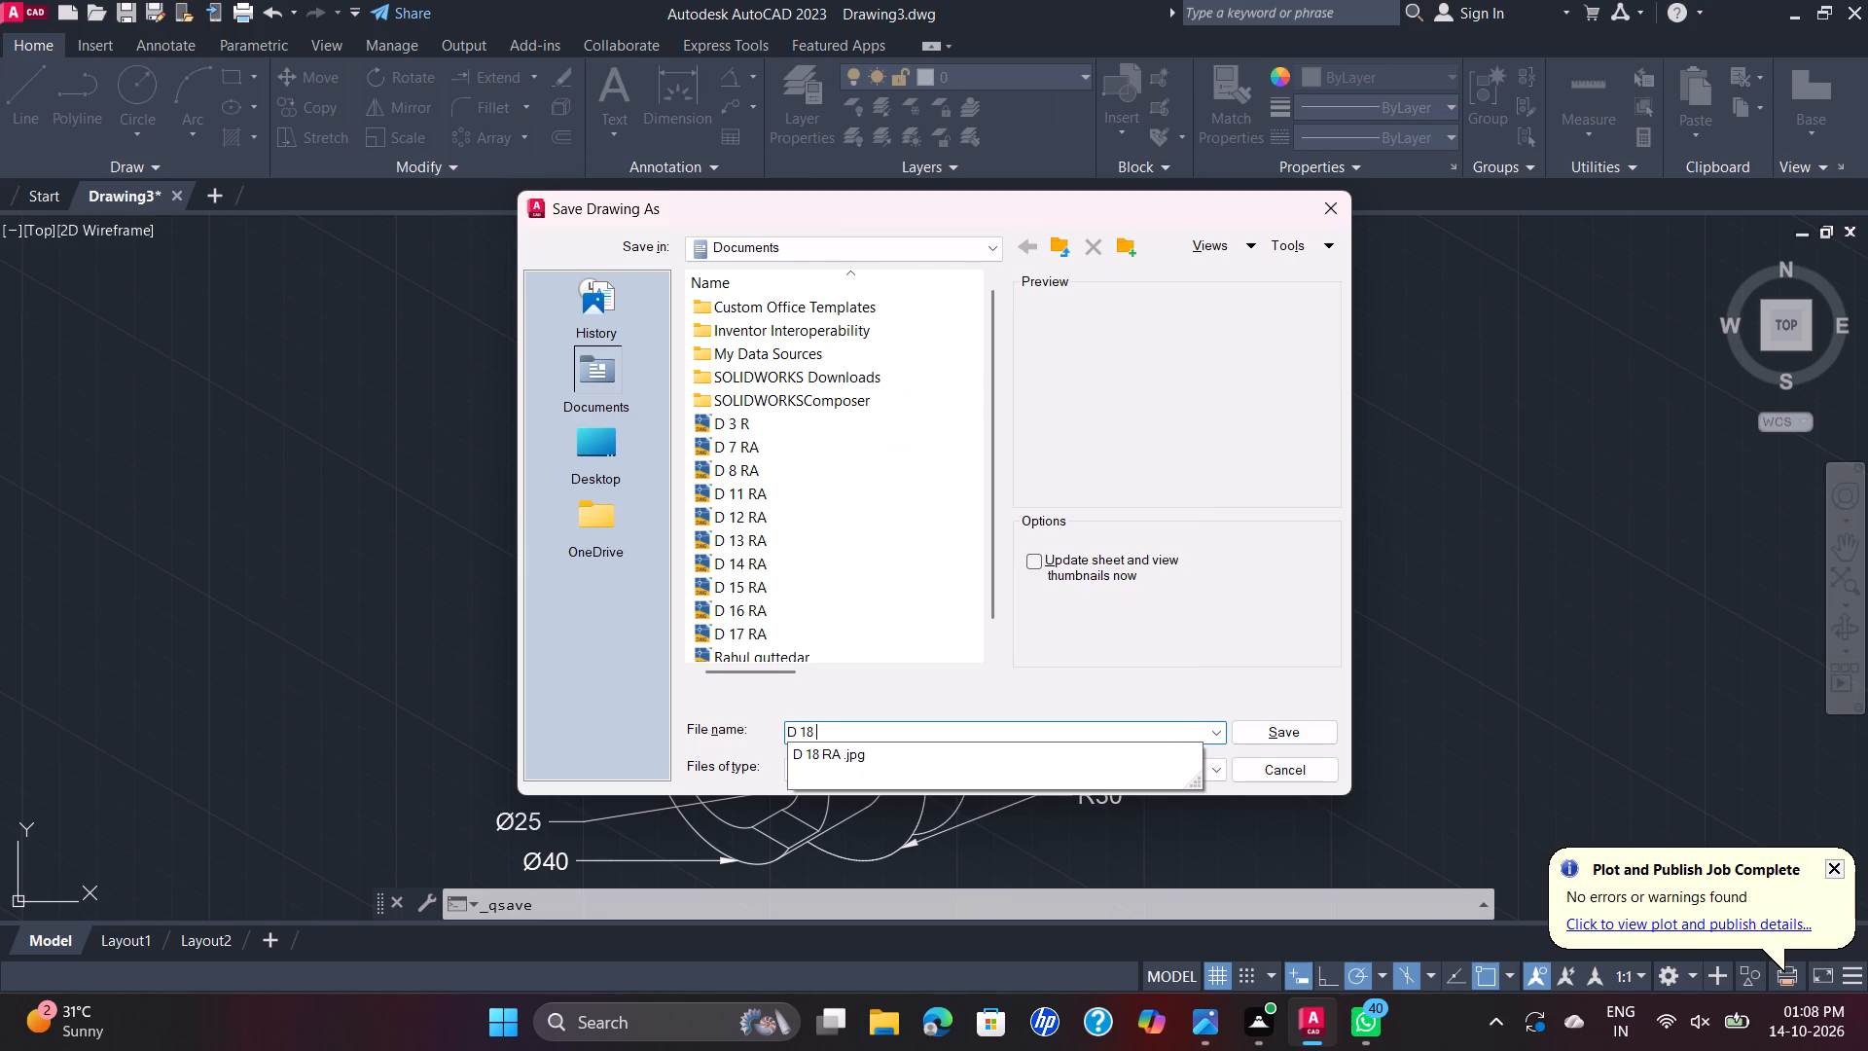
pyautogui.write('RA')
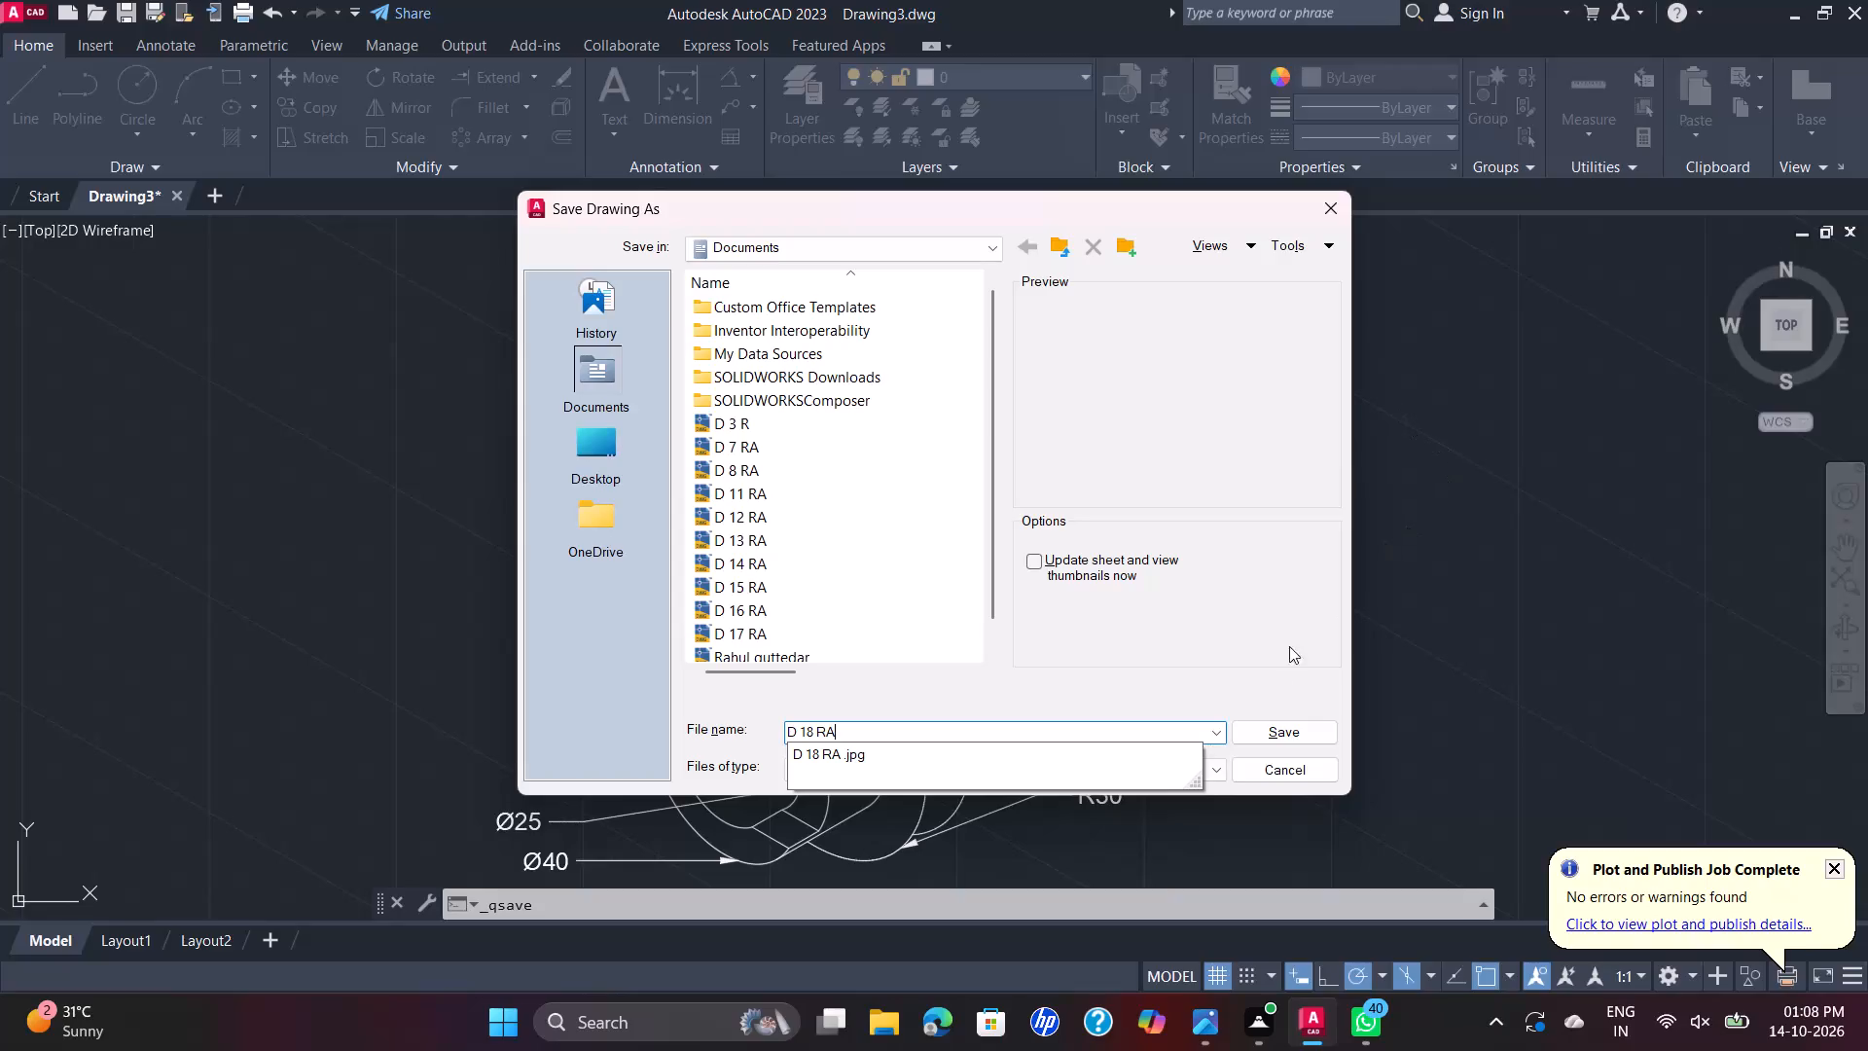
pyautogui.click(1333, 728)
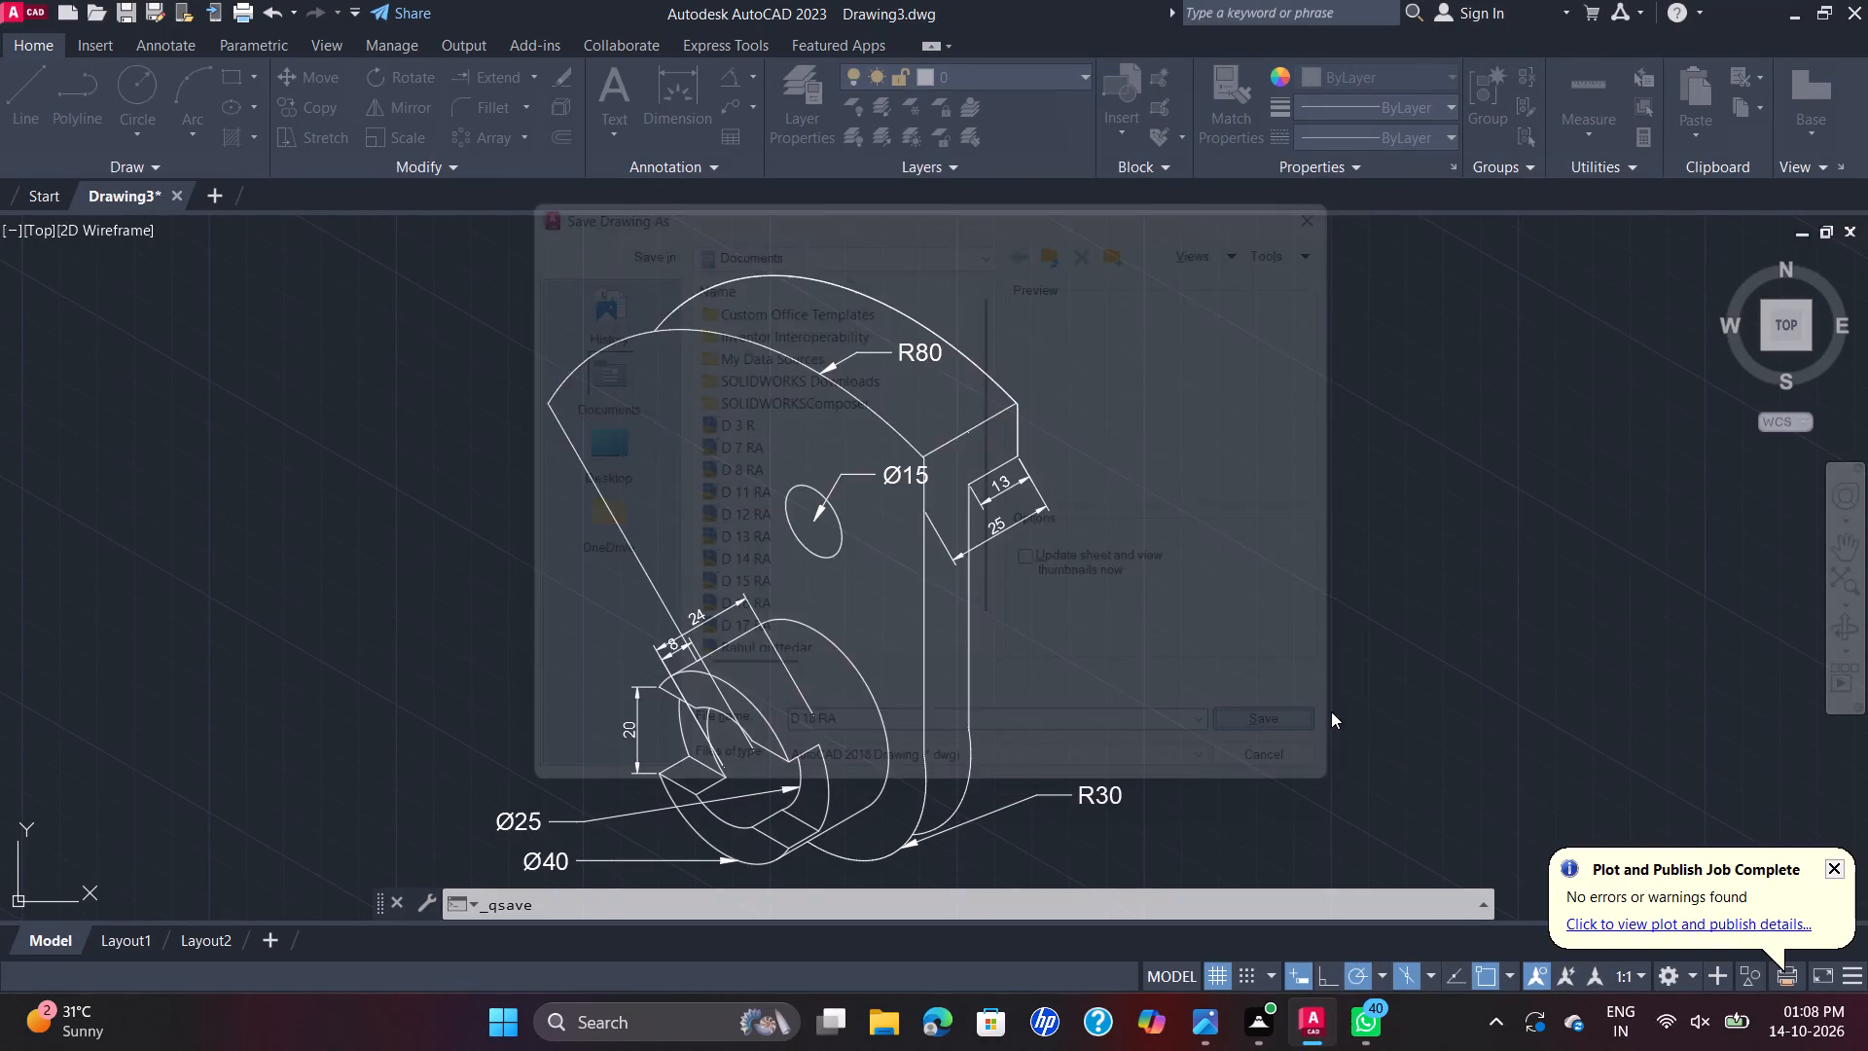
# Set up a plot of the drawing with the DWG To PDF.pc3 plotter and landscape orientation.
pyautogui.scroll(-3, 737, 377)
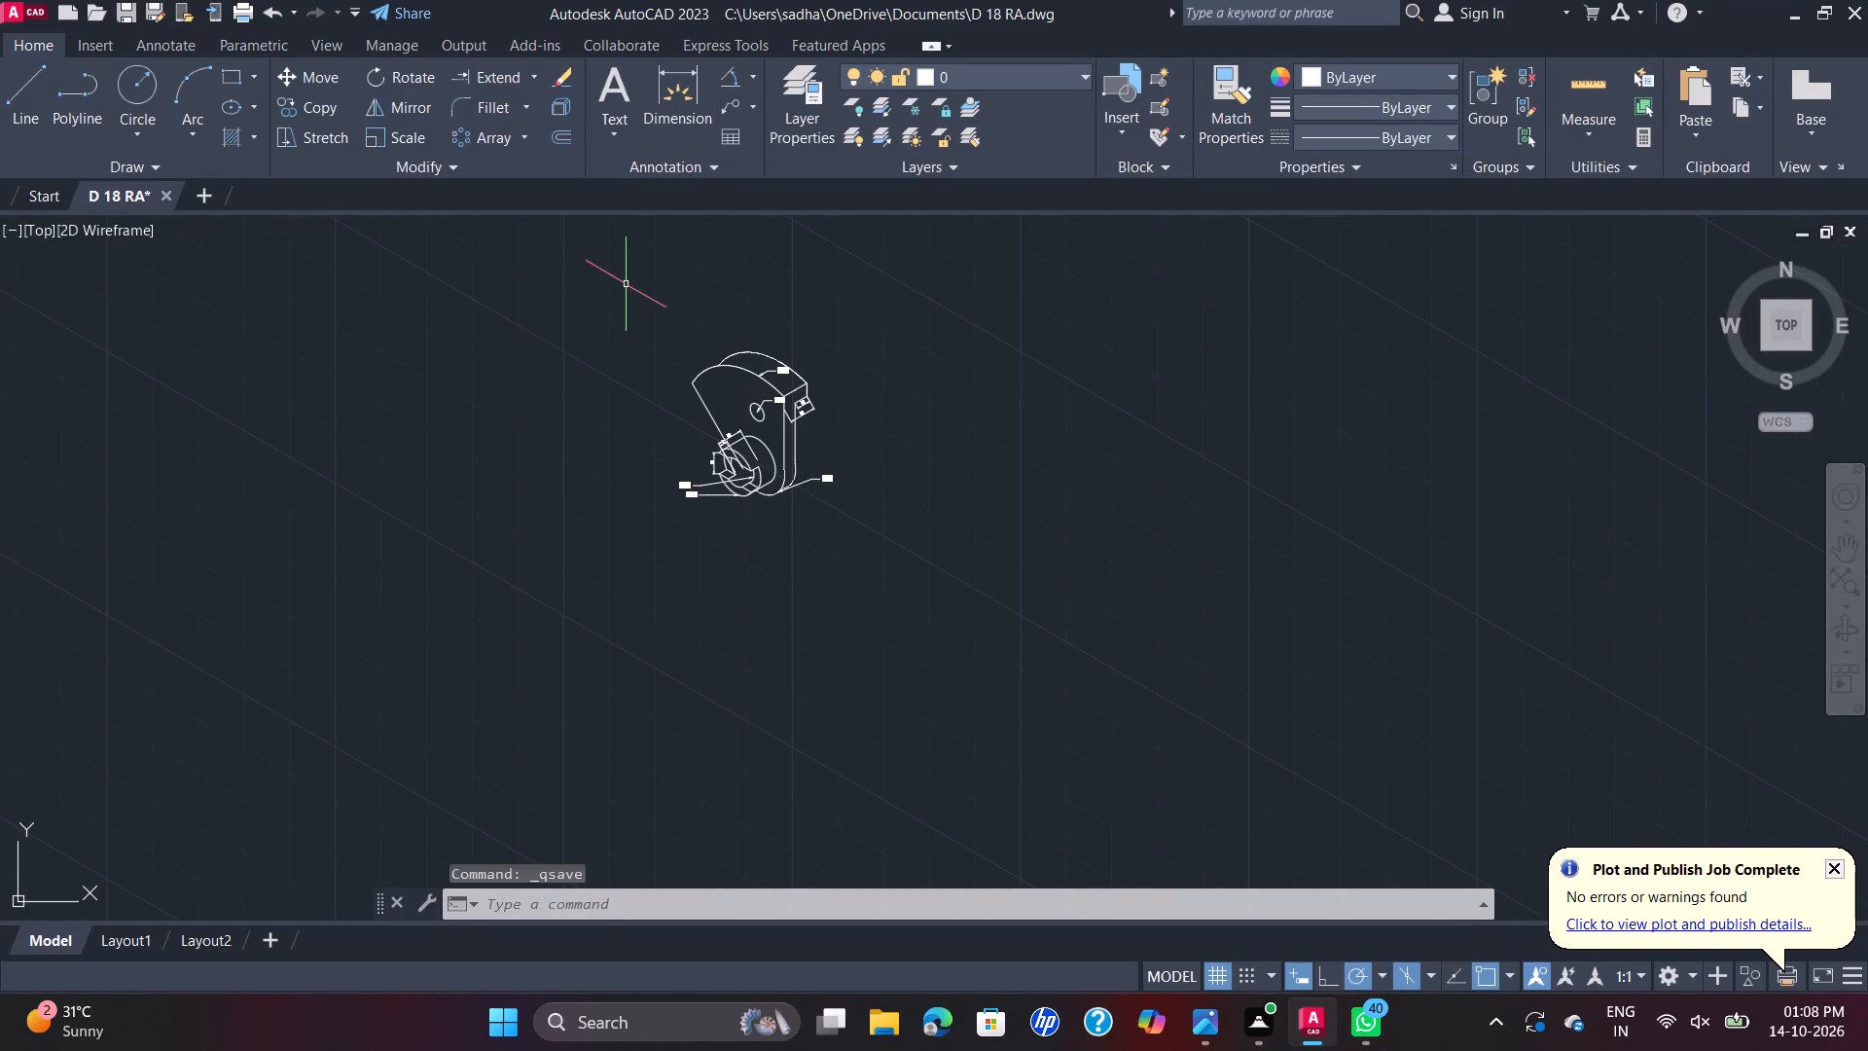
pyautogui.scroll(2, 691, 332)
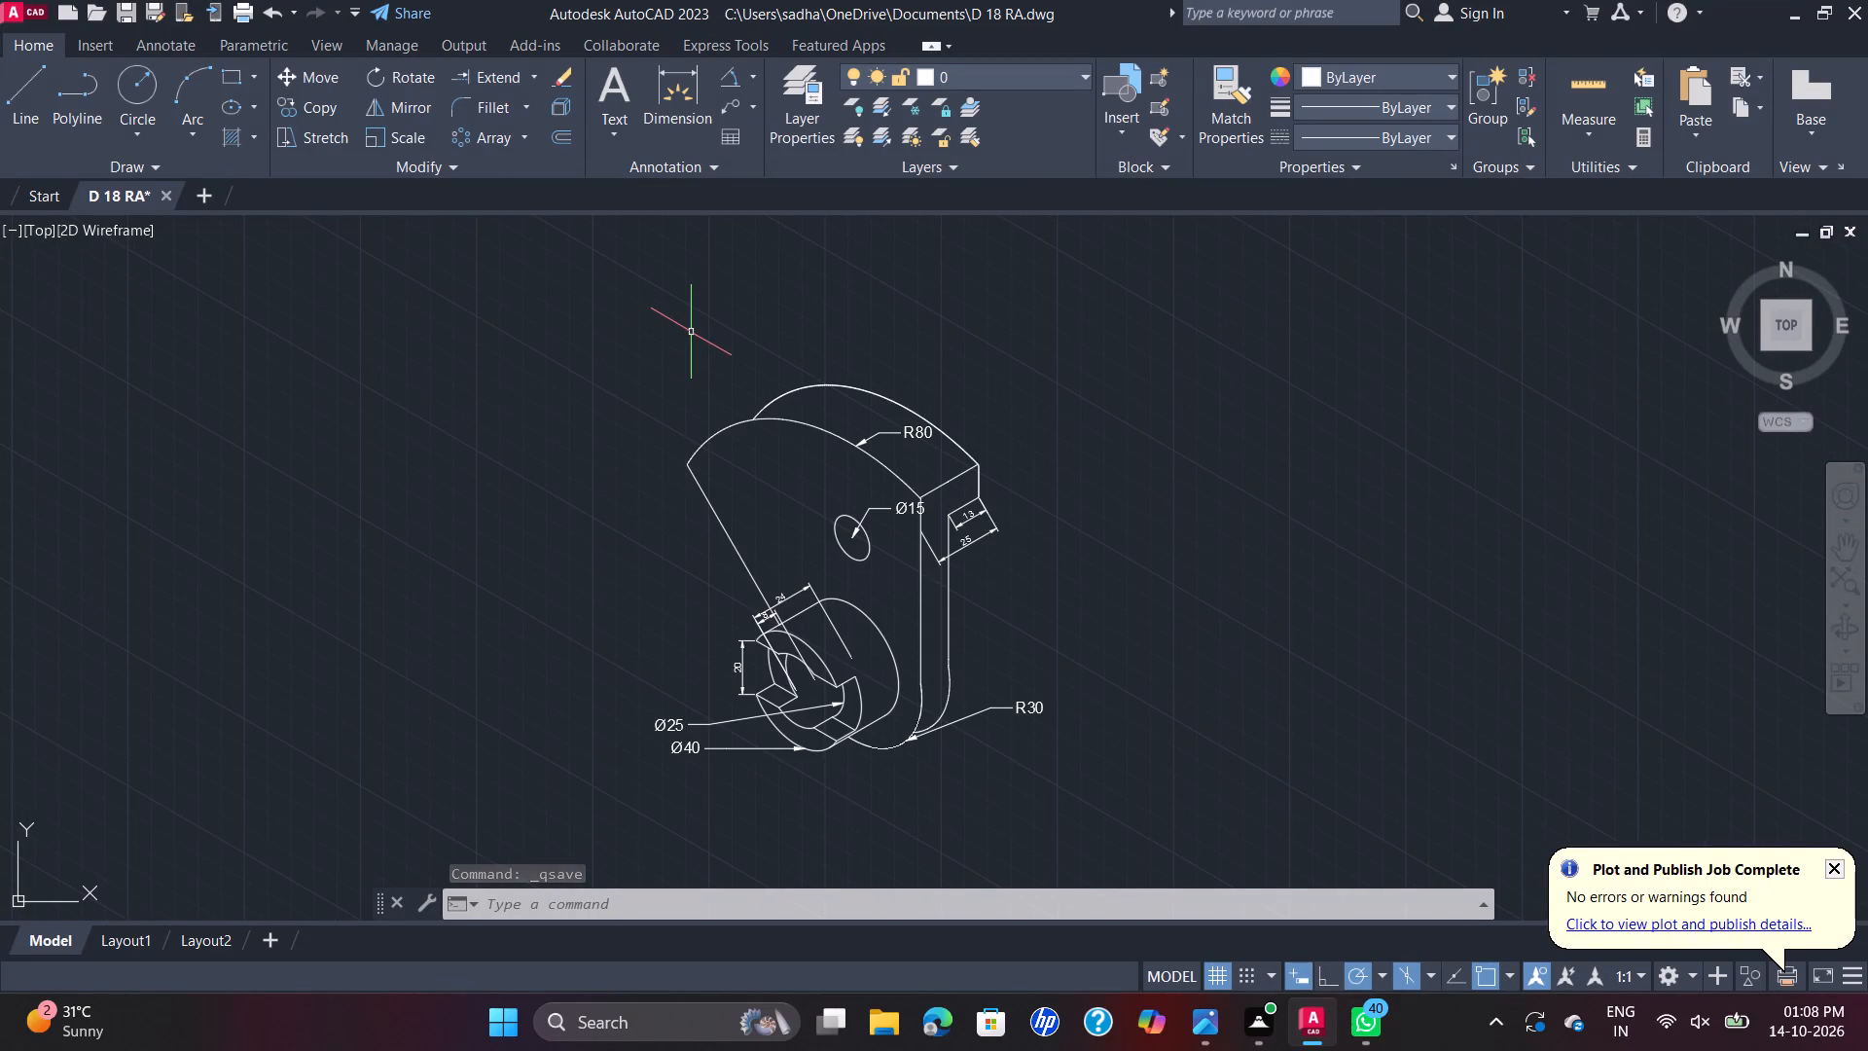
pyautogui.write('PLOT')
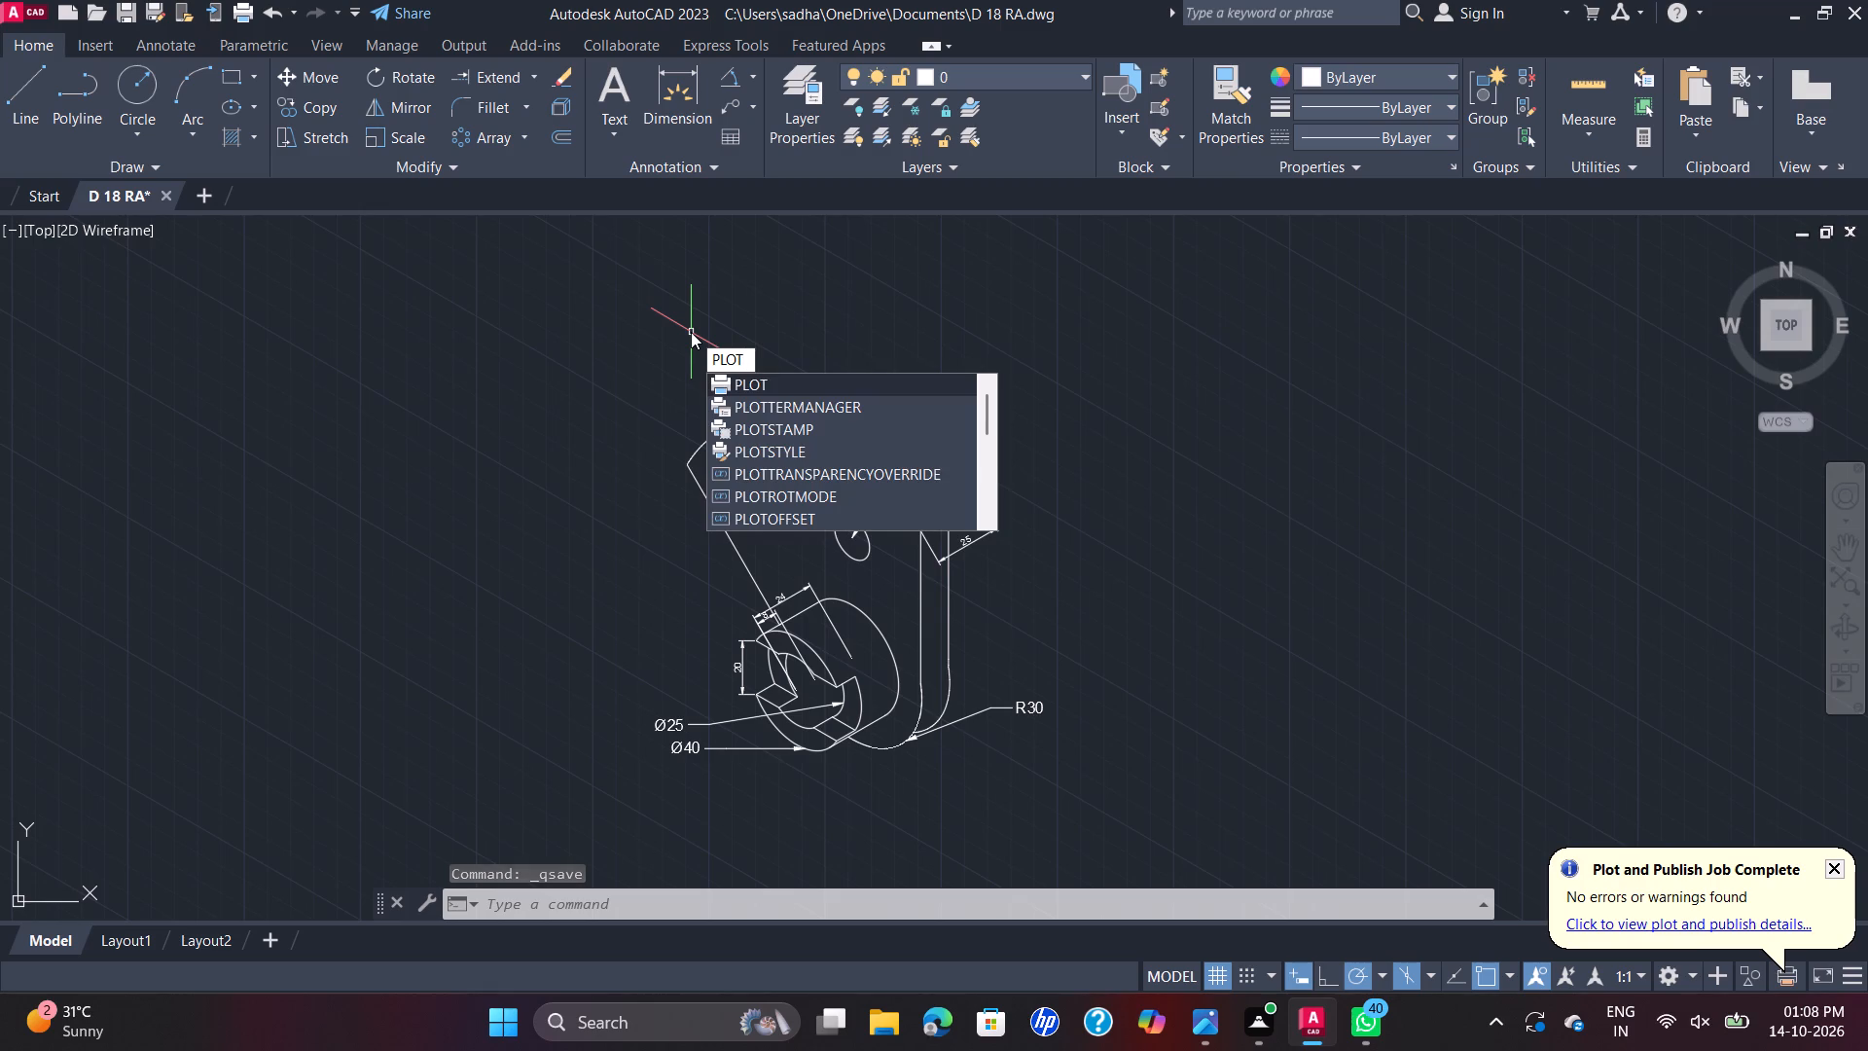
pyautogui.press('Return')
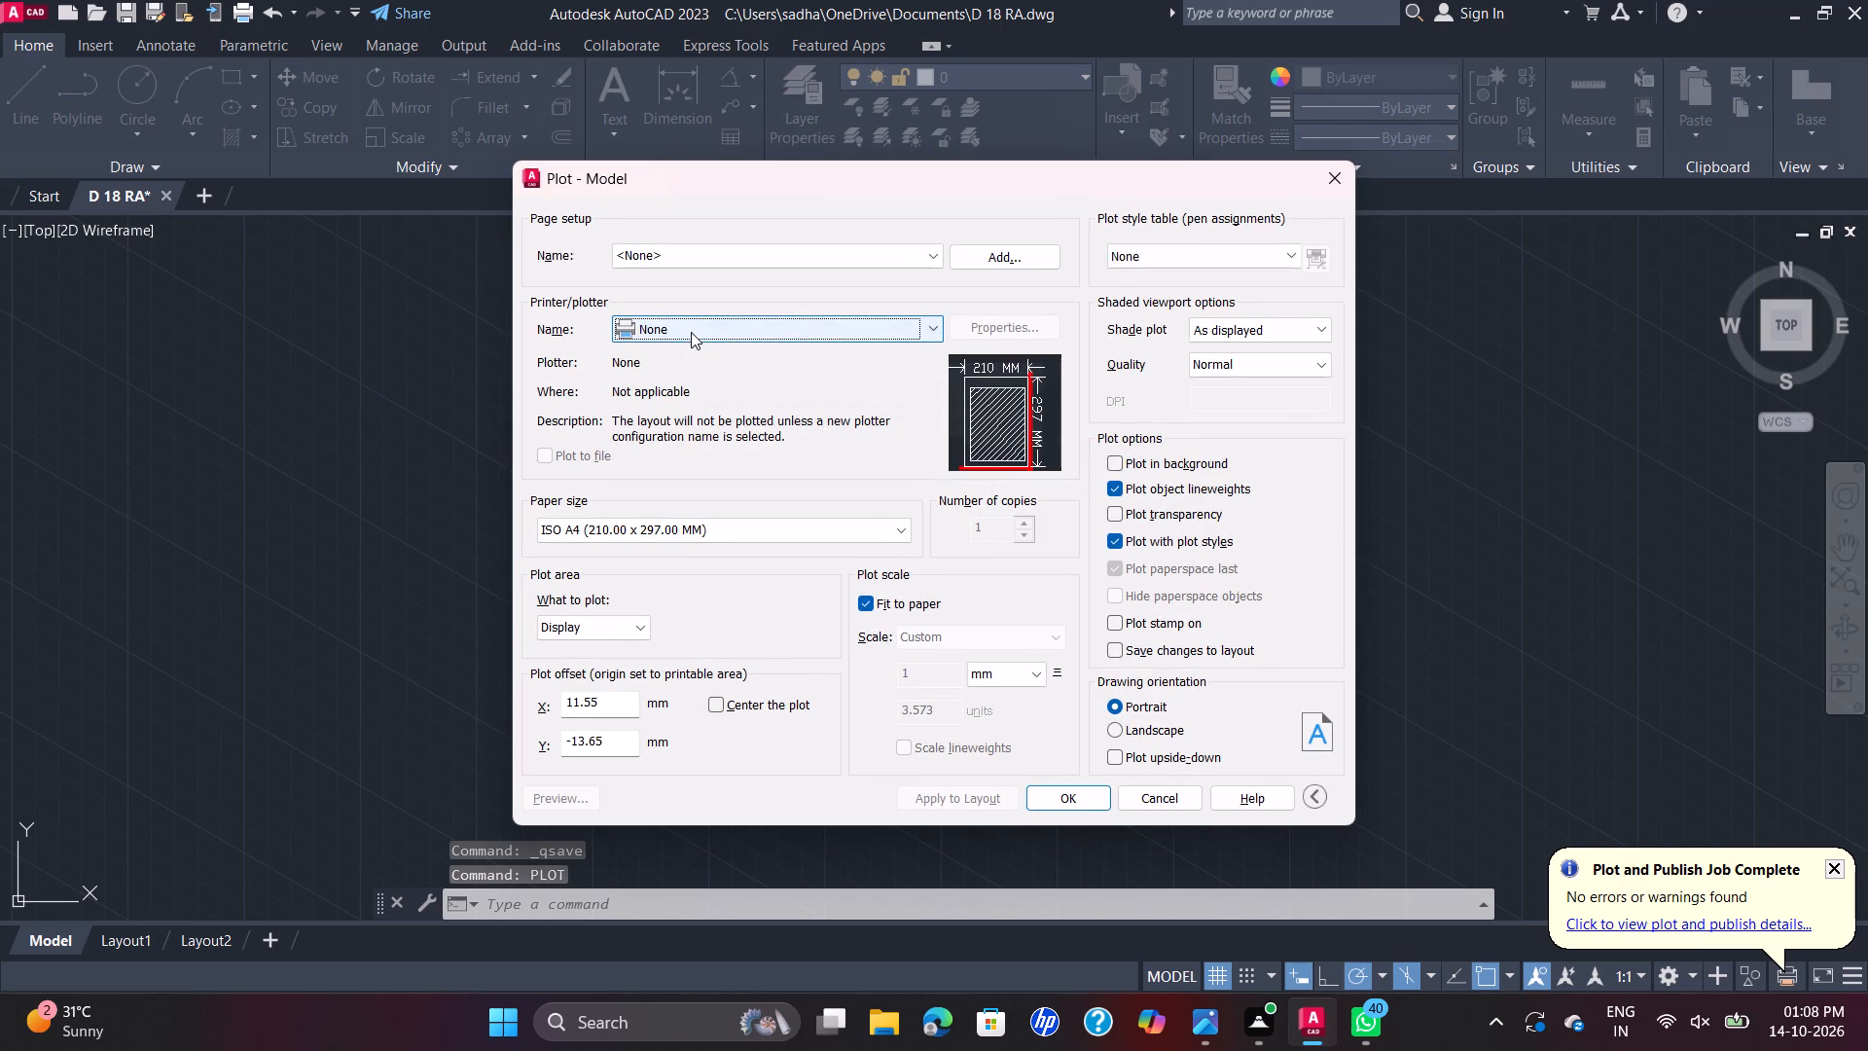
pyautogui.click(932, 336)
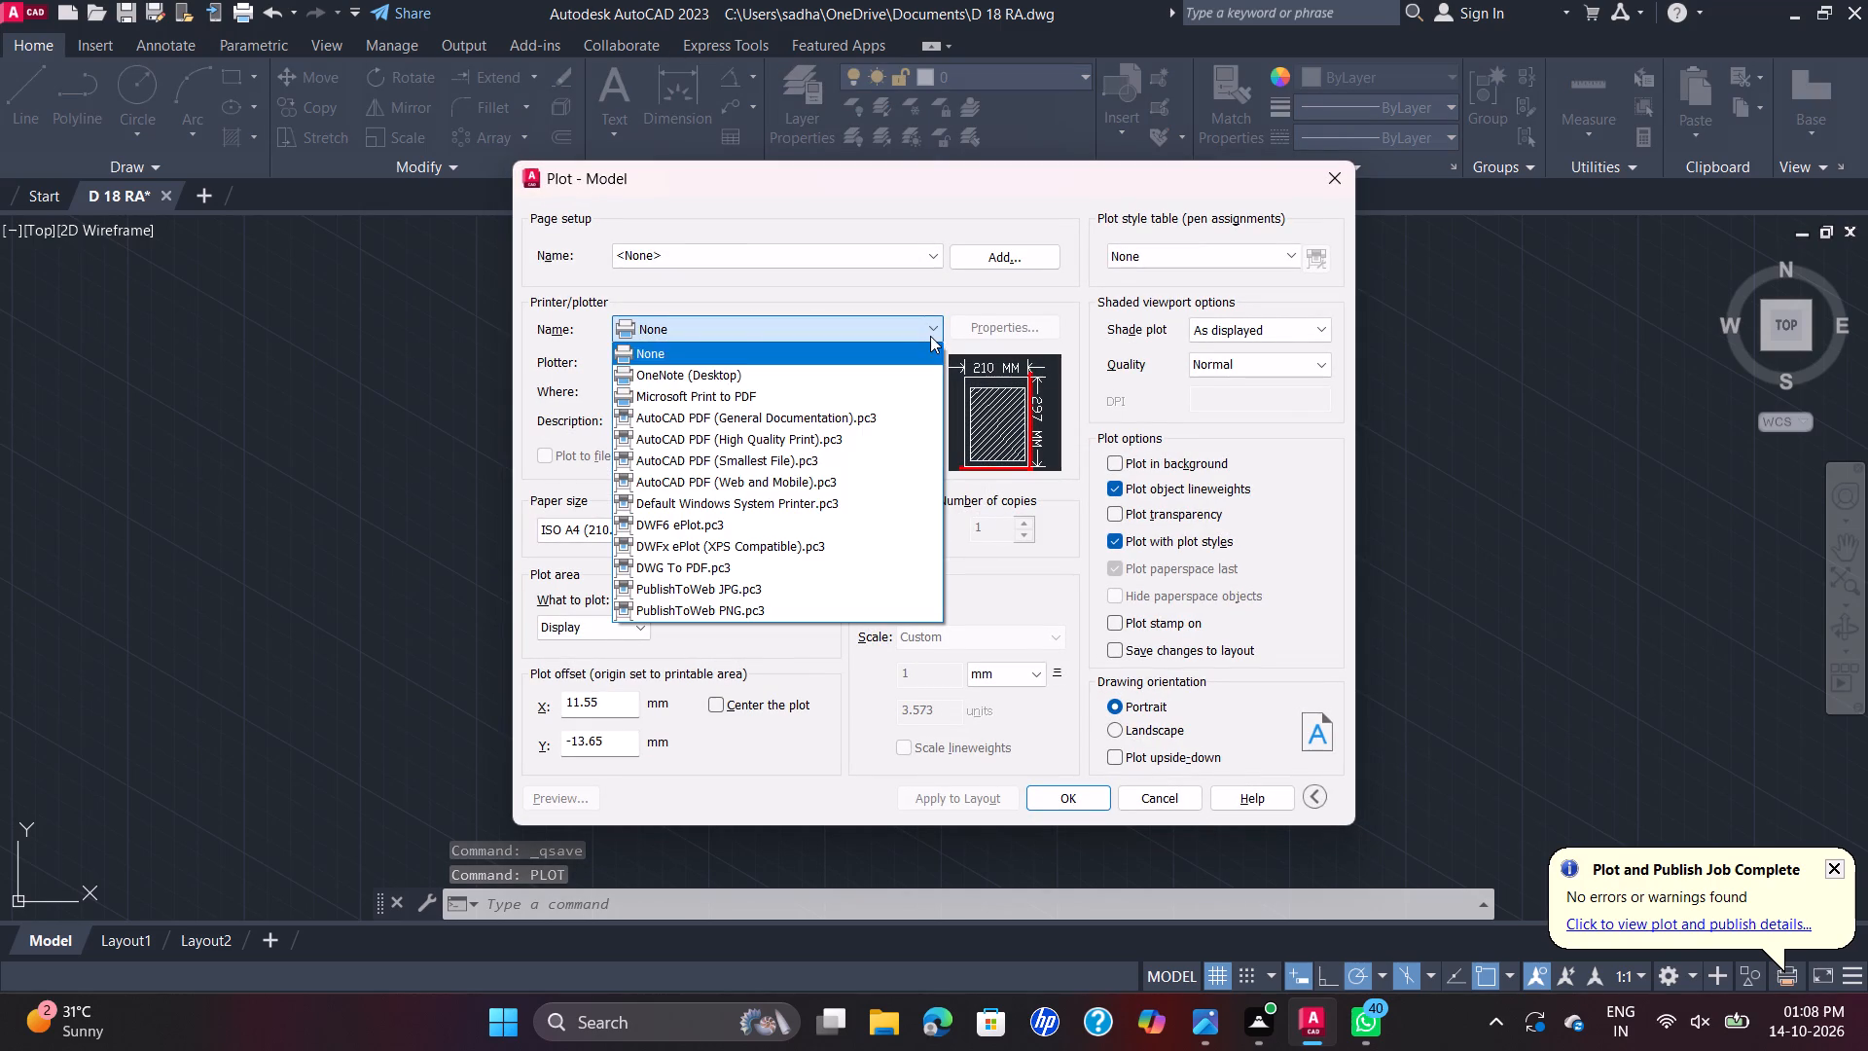
pyautogui.click(804, 561)
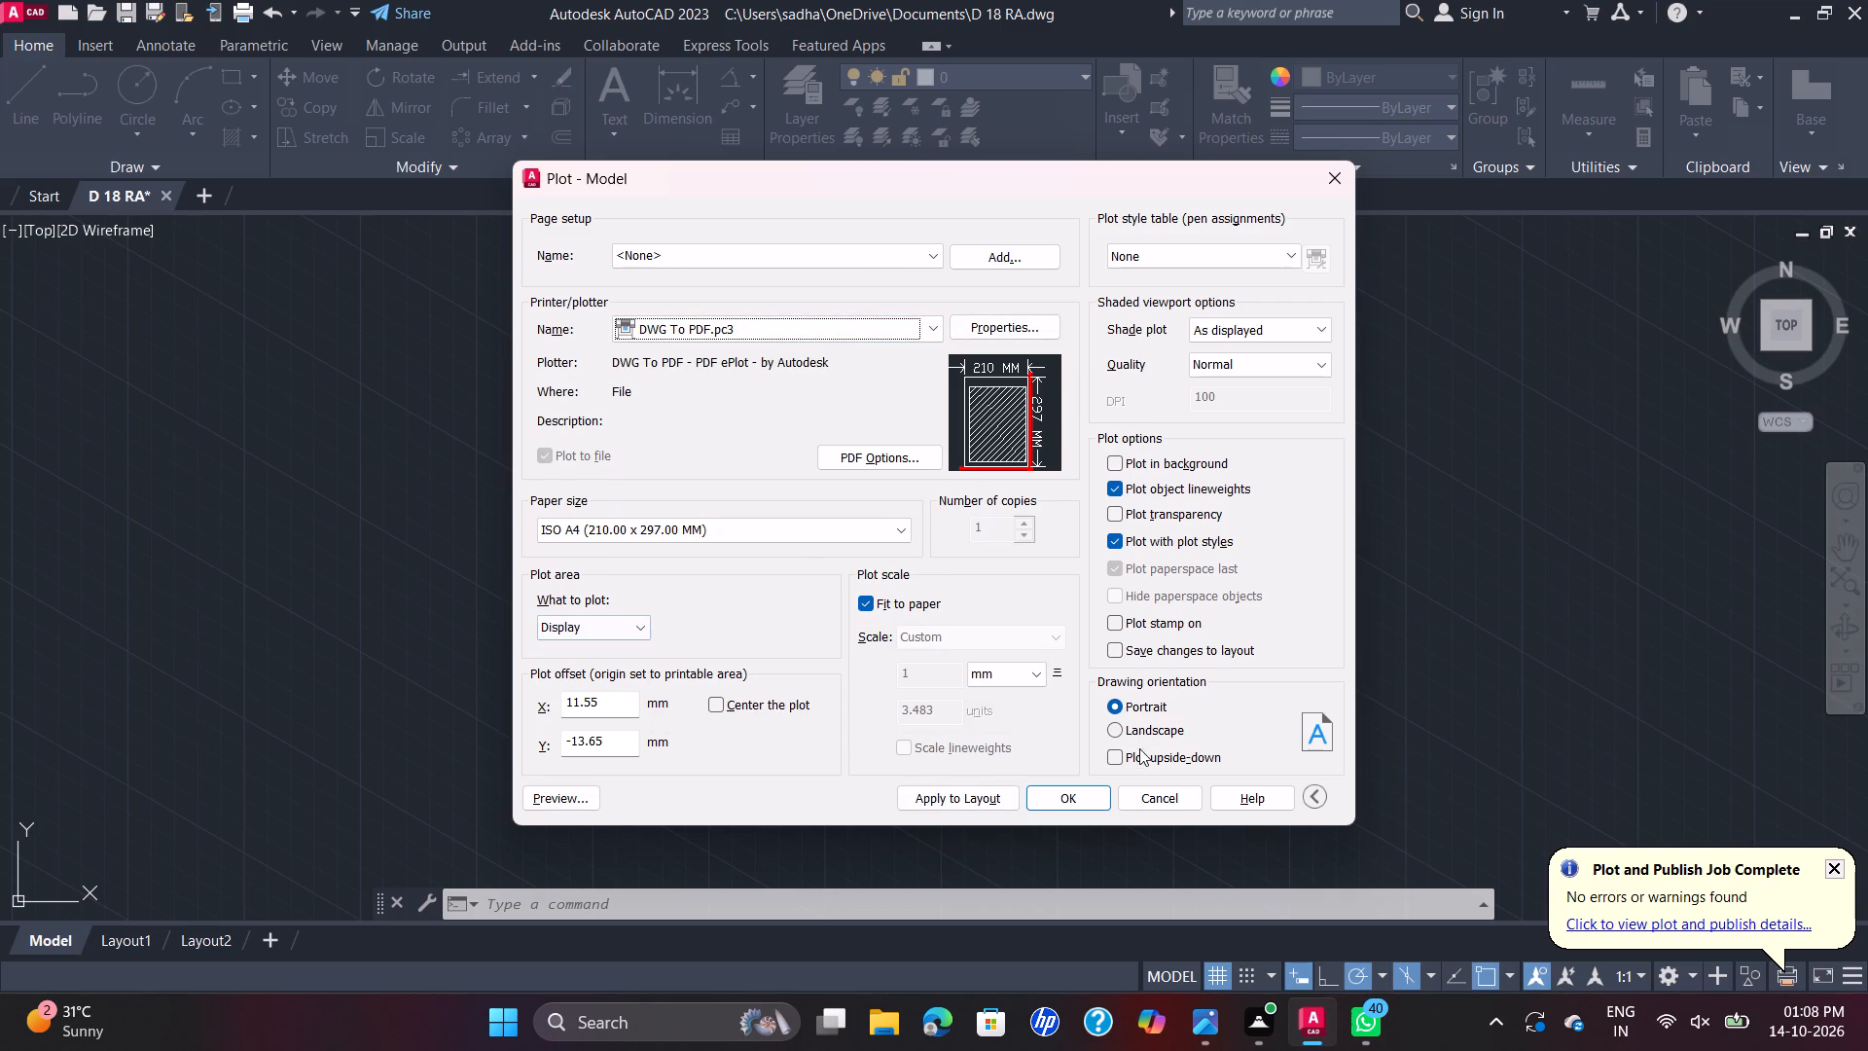
pyautogui.click(1112, 725)
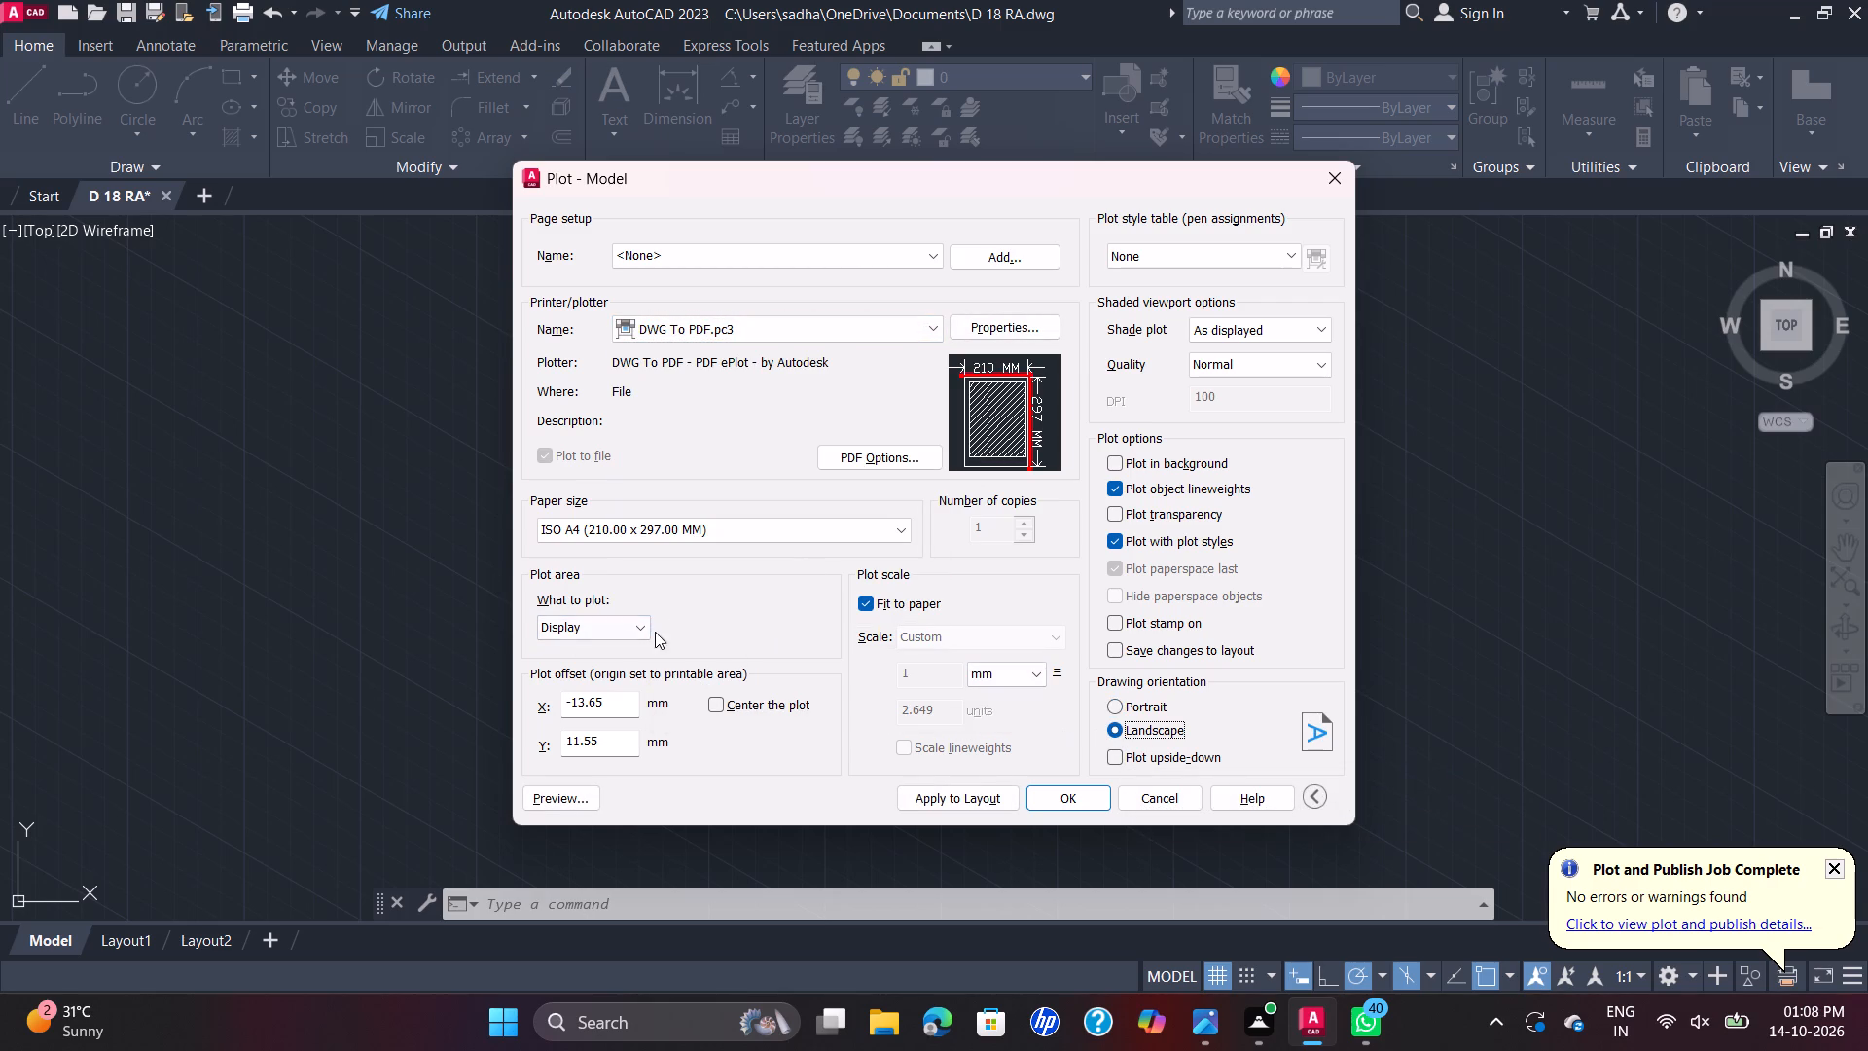
# Set the plot area to a window enclosing the whole isometric drawing with all its dimensions.
pyautogui.click(636, 638)
pyautogui.click(598, 705)
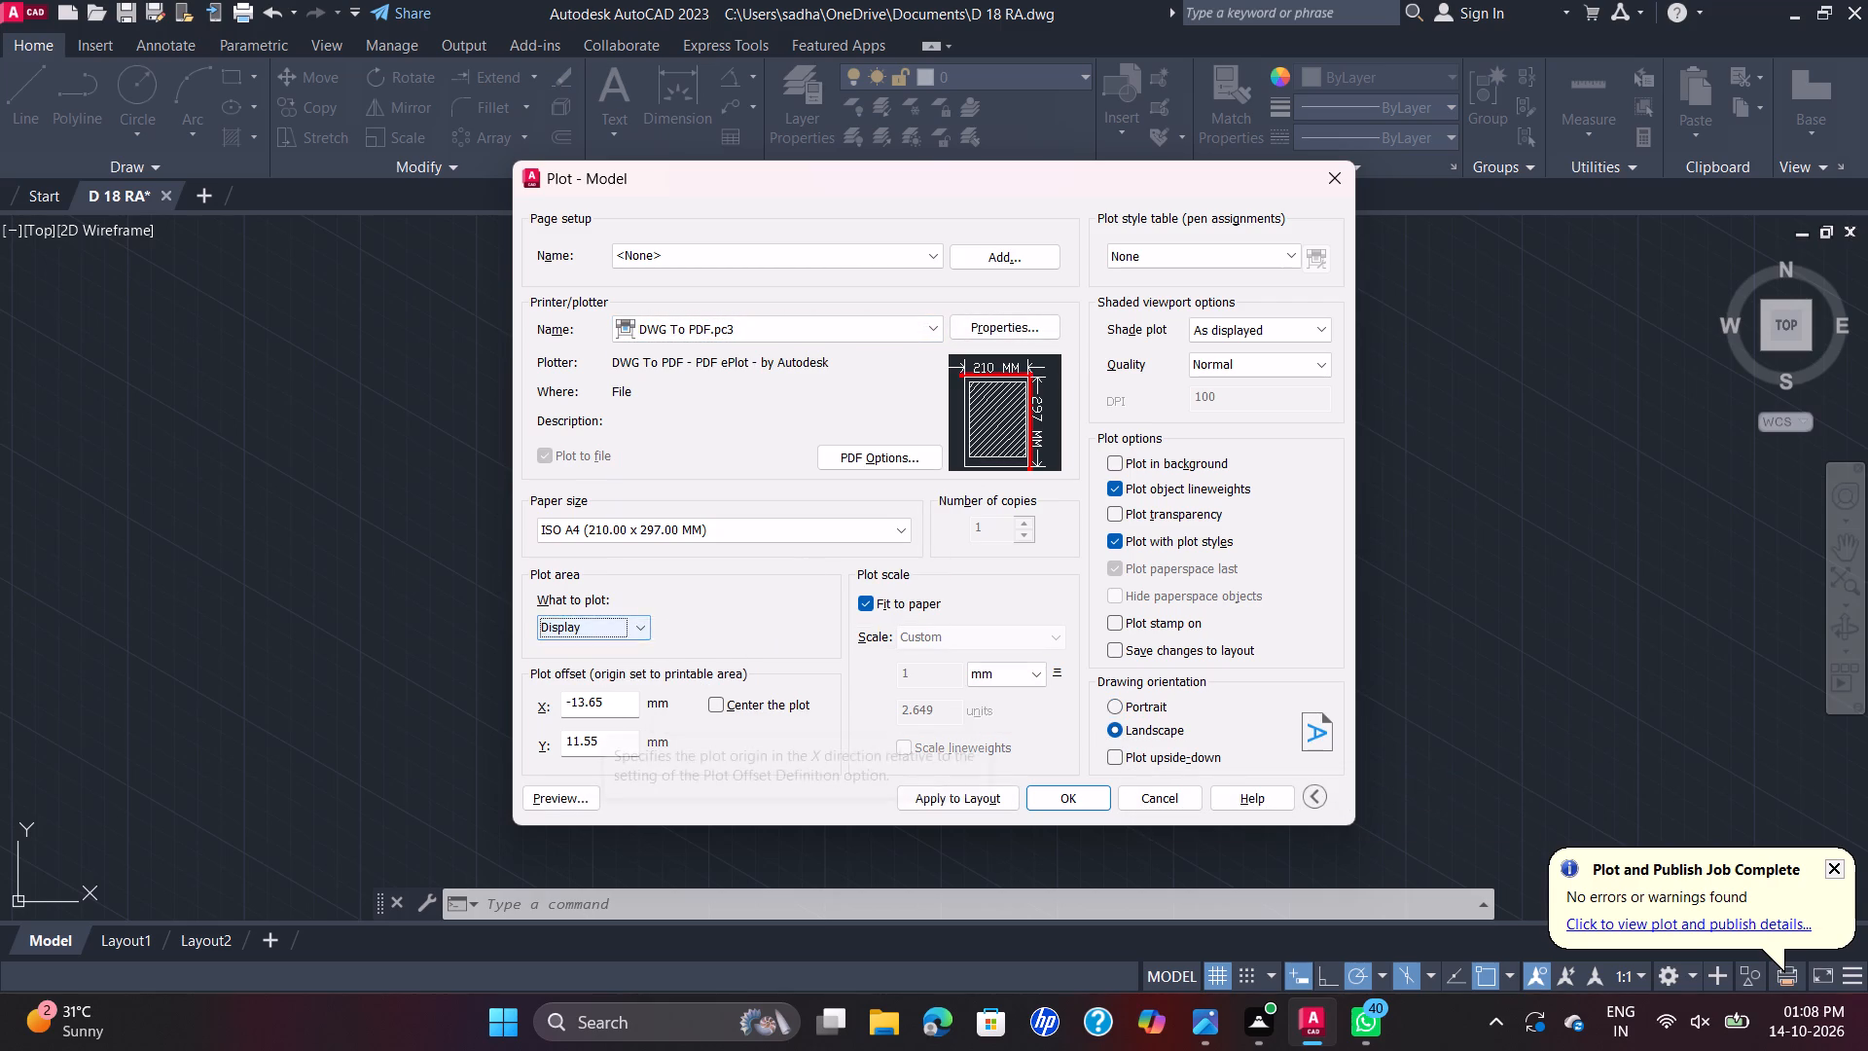
pyautogui.click(639, 628)
pyautogui.click(600, 688)
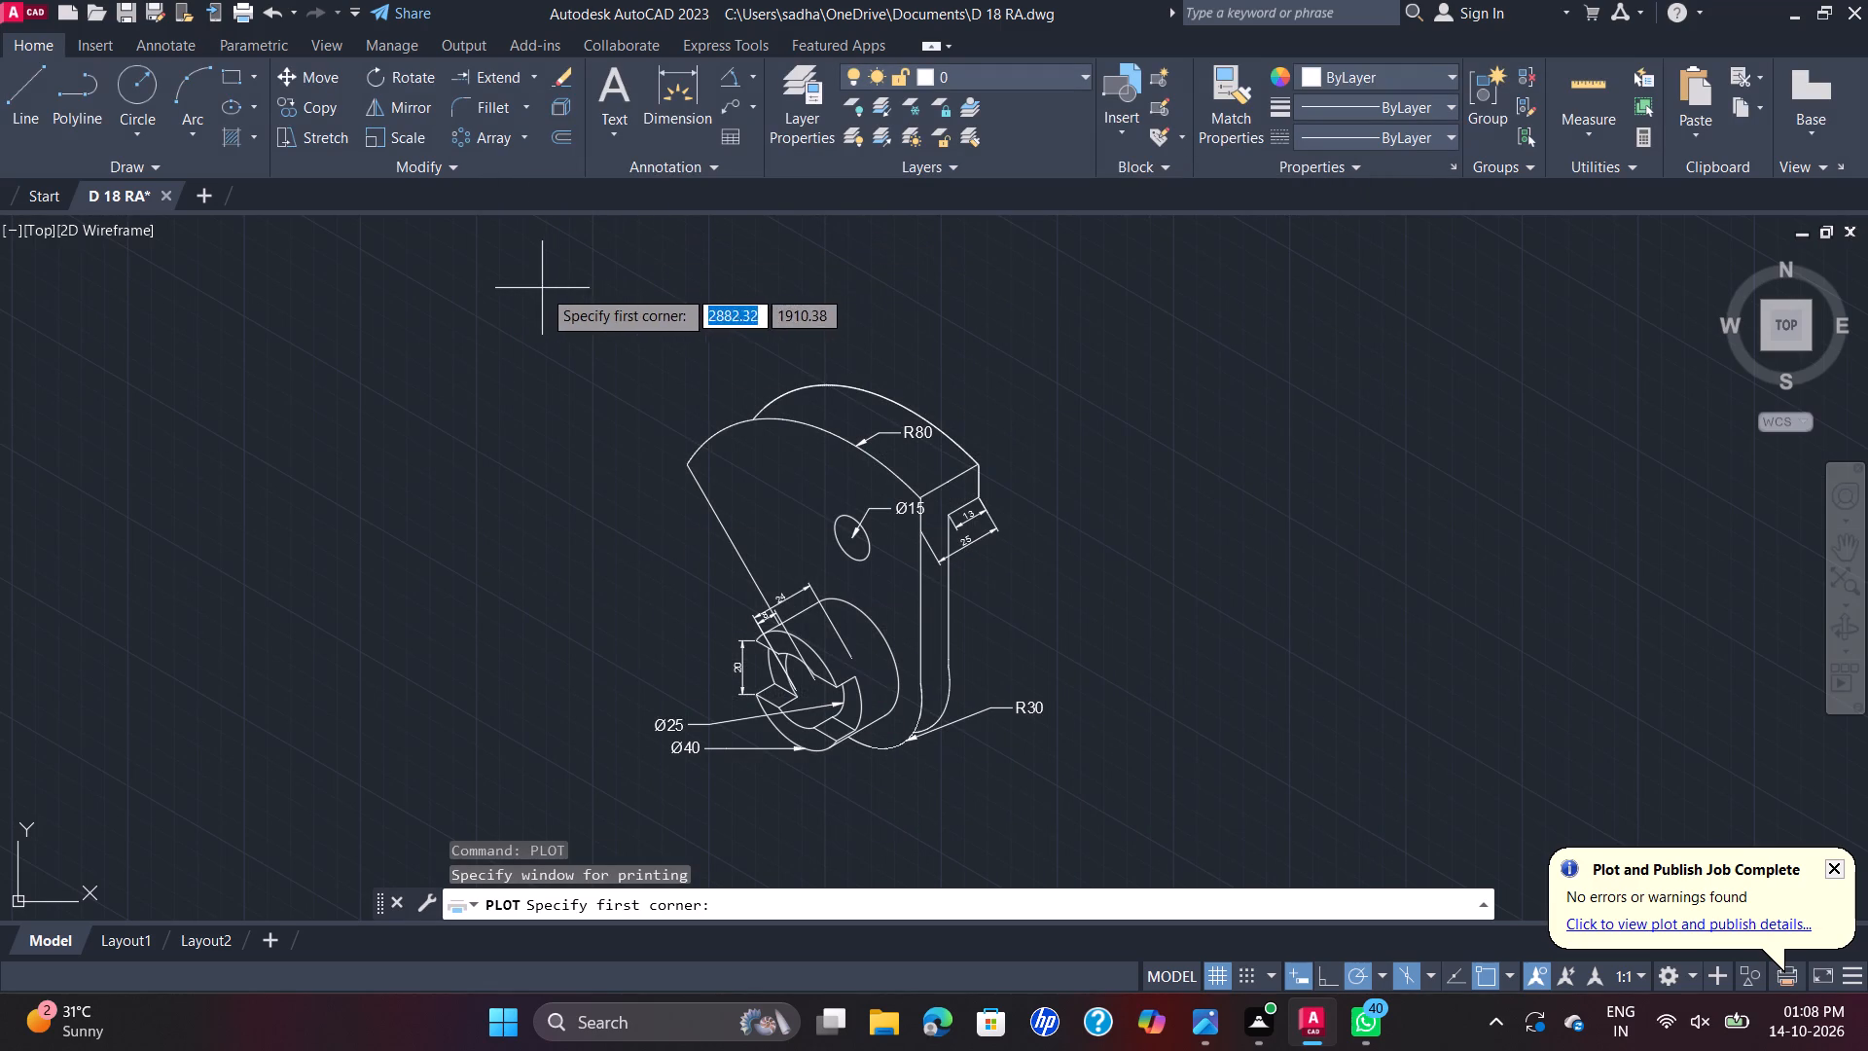
pyautogui.click(542, 288)
pyautogui.click(1134, 824)
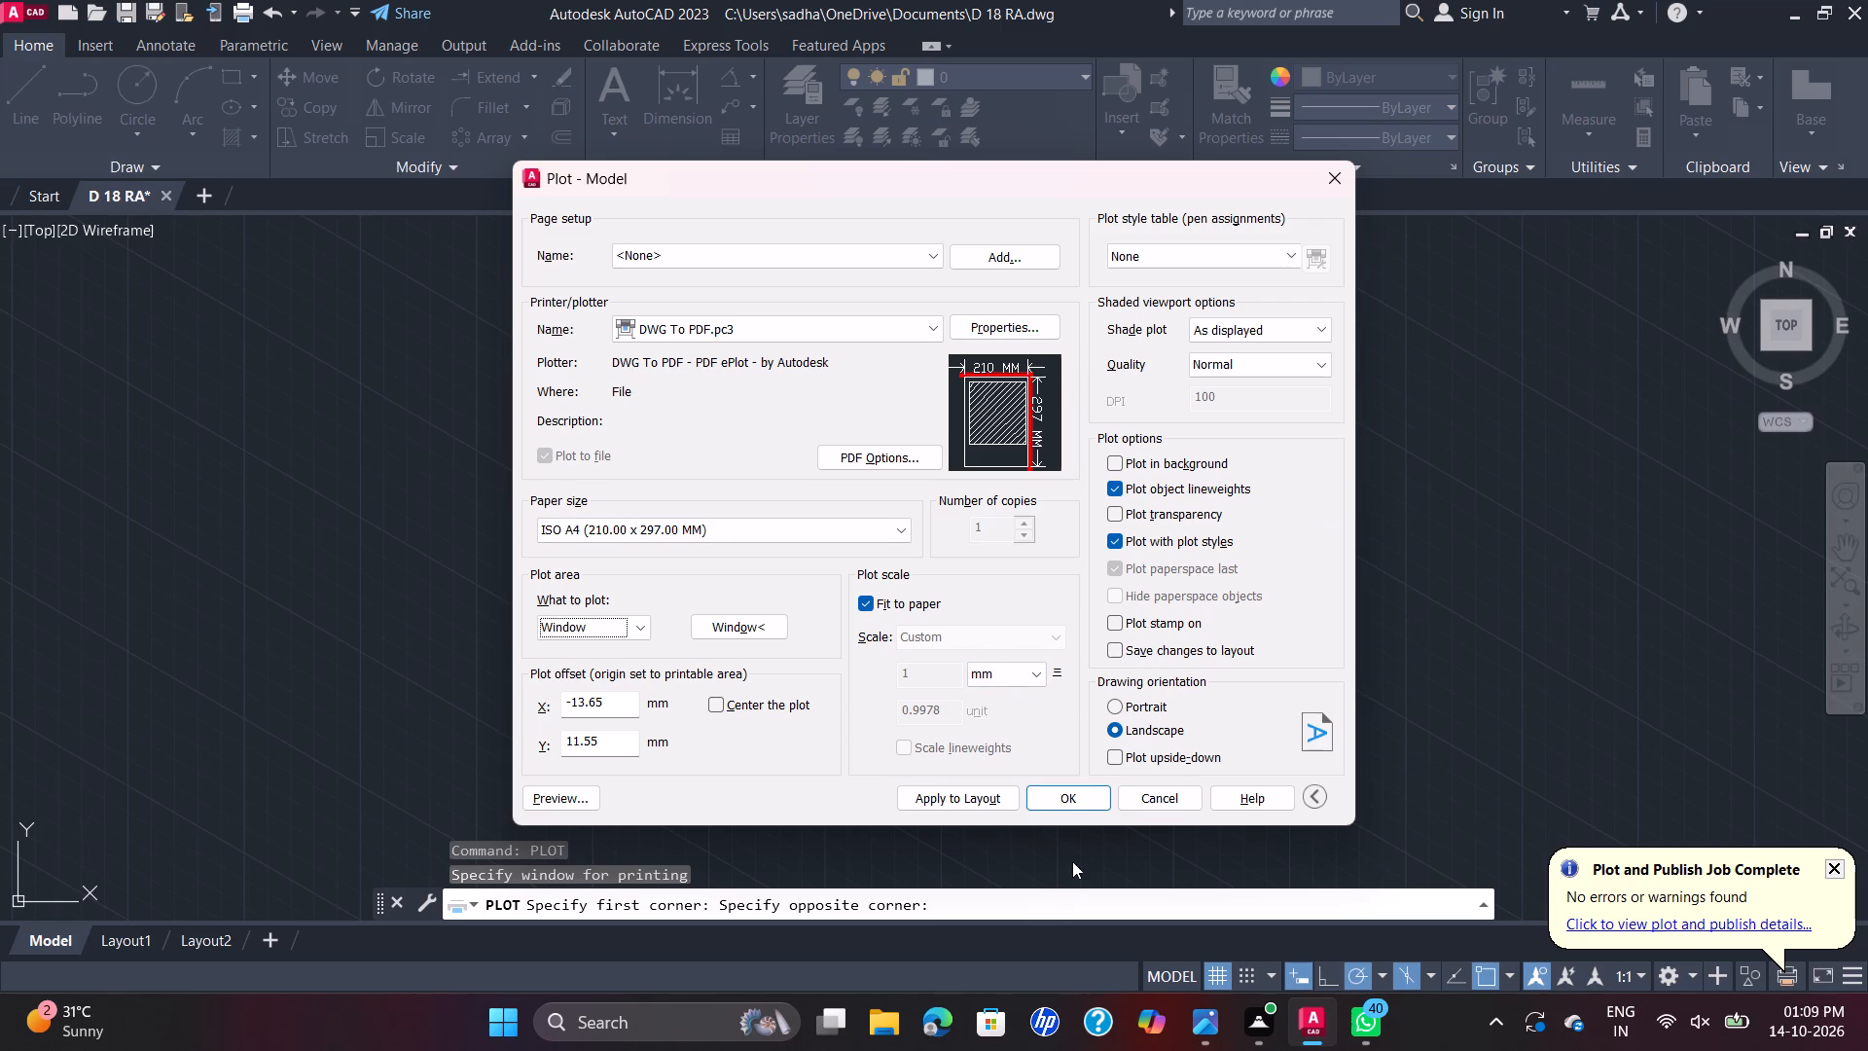
# Plot the drawing to a PDF file named D 18 RA-Model.pdf in the Documents folder.
pyautogui.click(1084, 792)
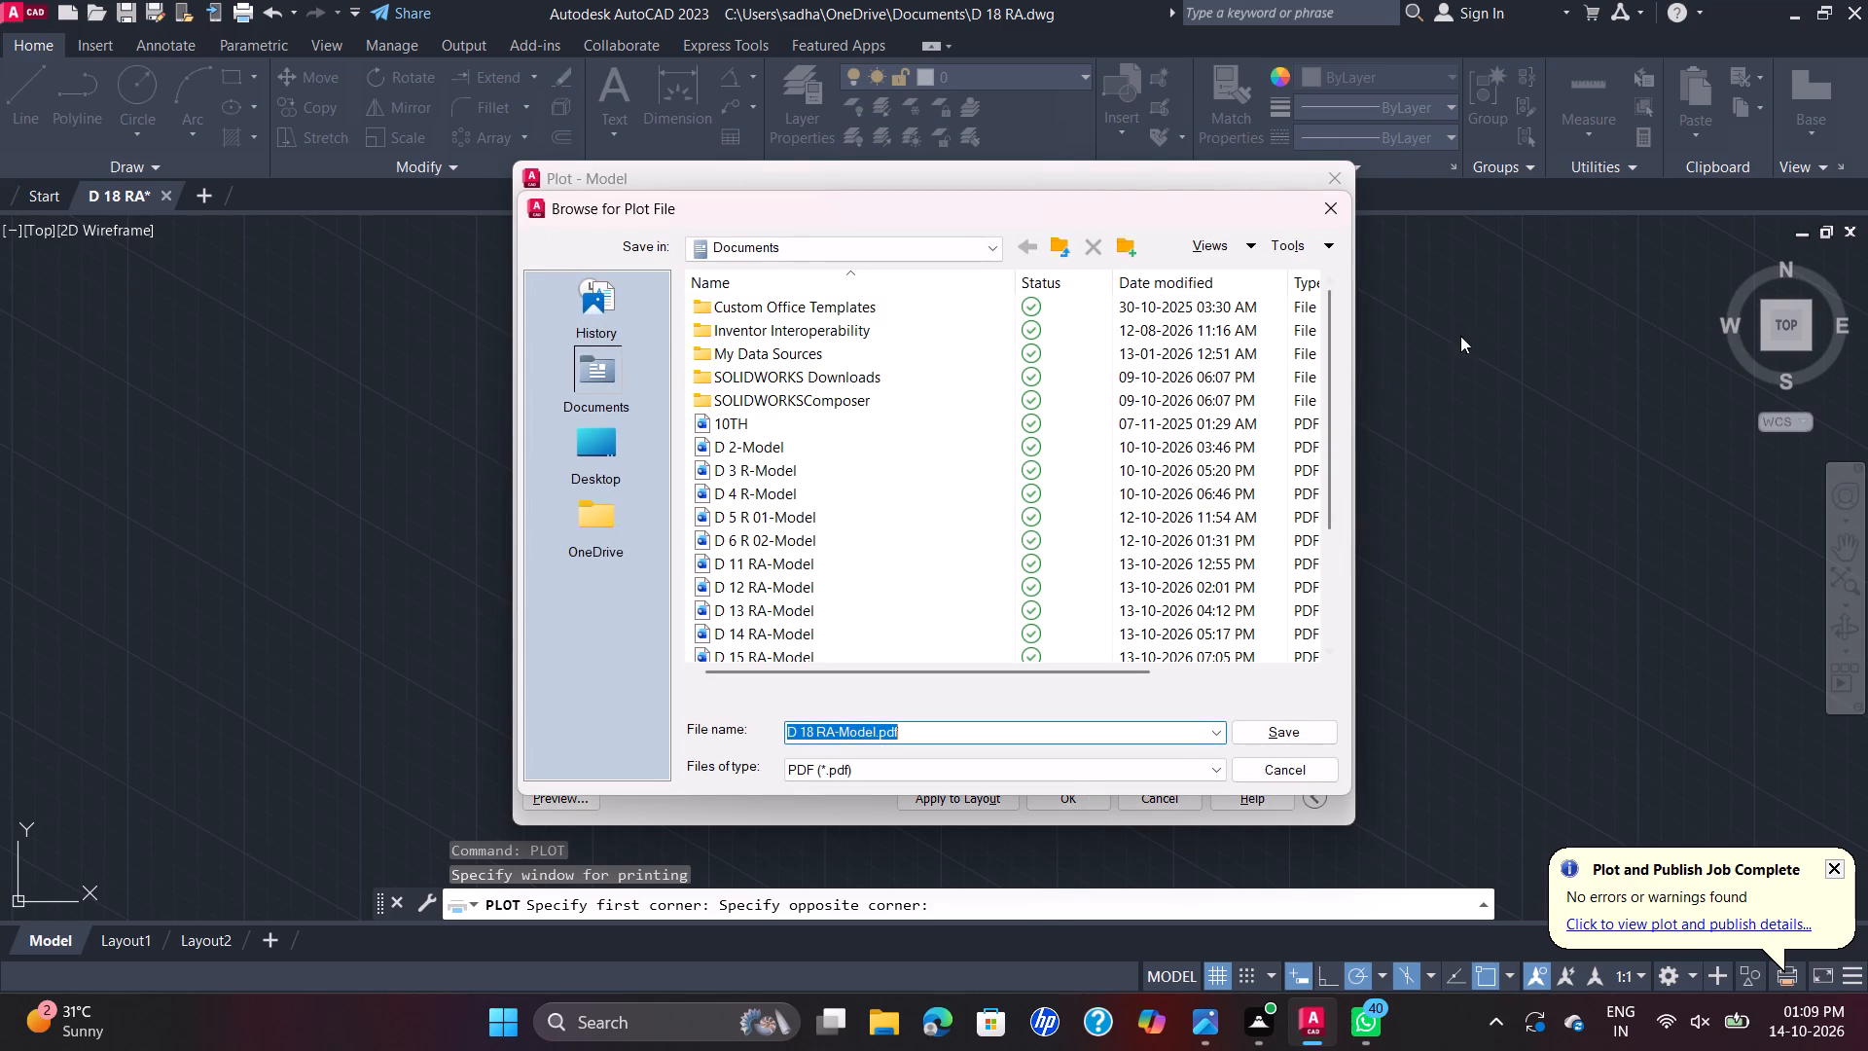
pyautogui.click(1277, 726)
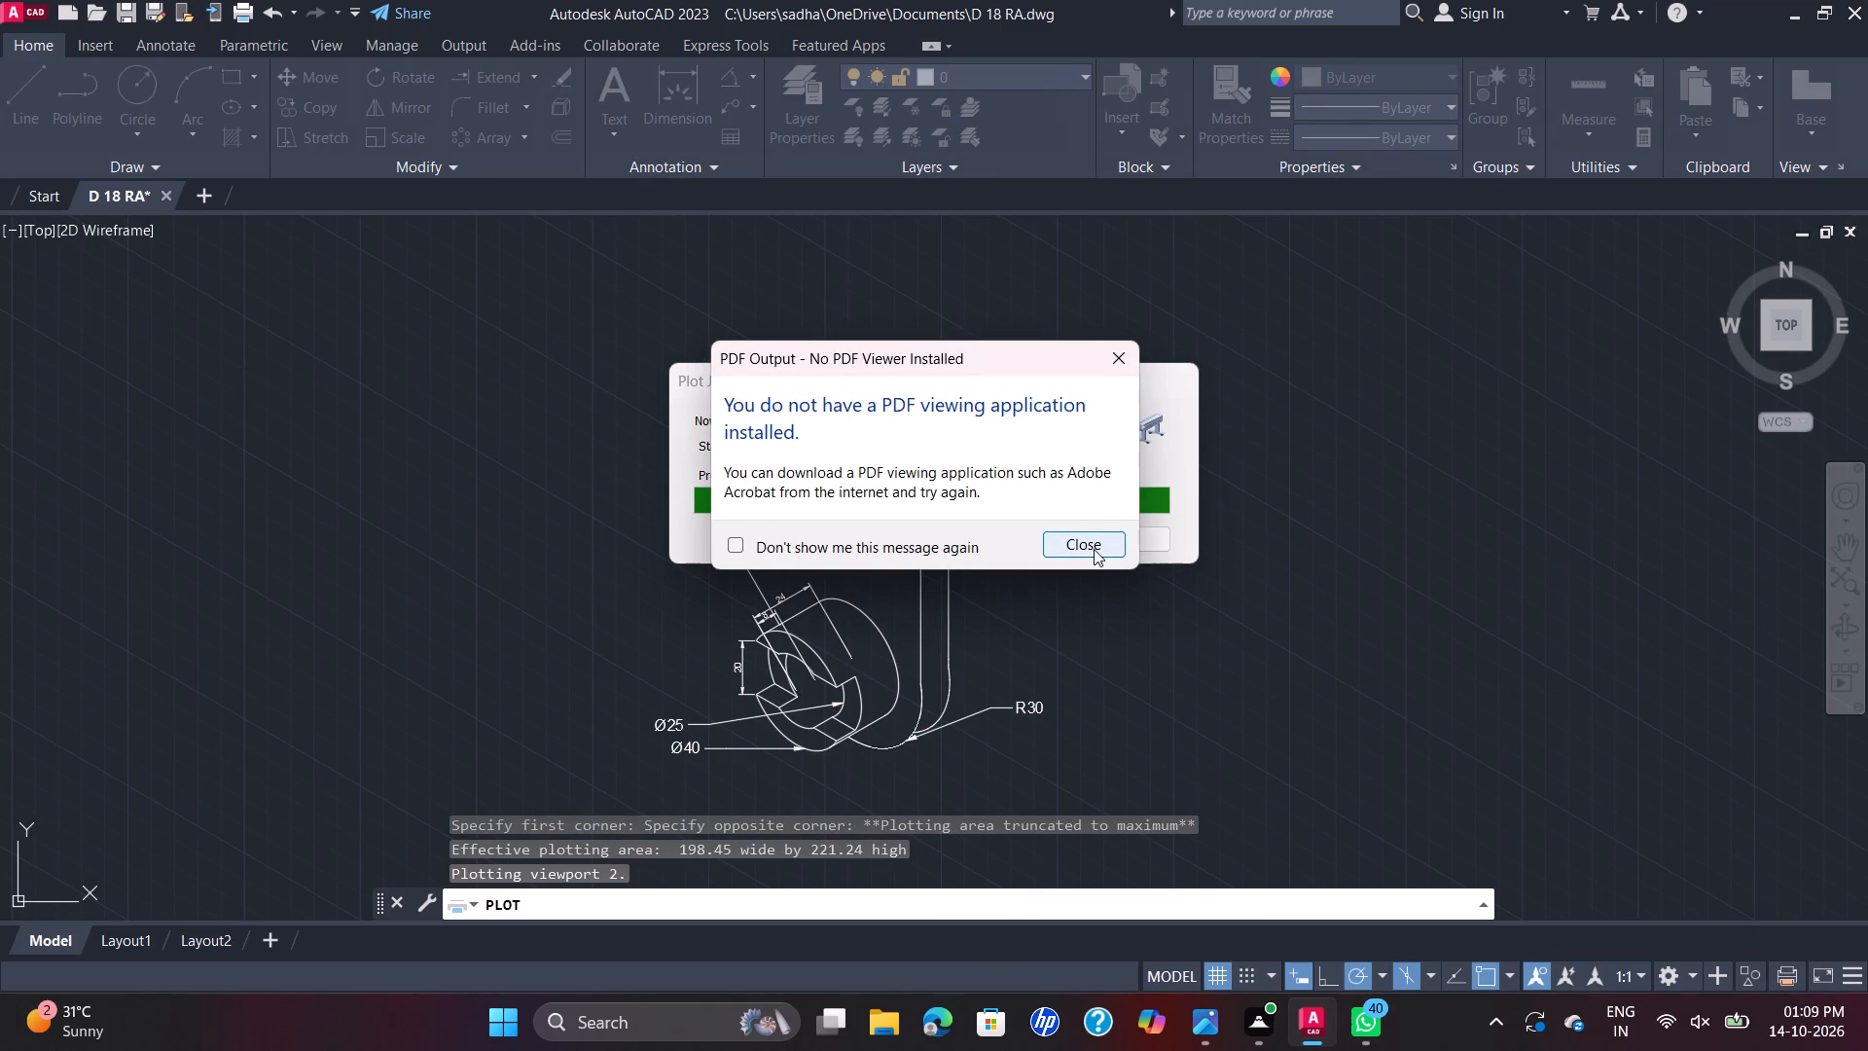
pyautogui.click(1094, 549)
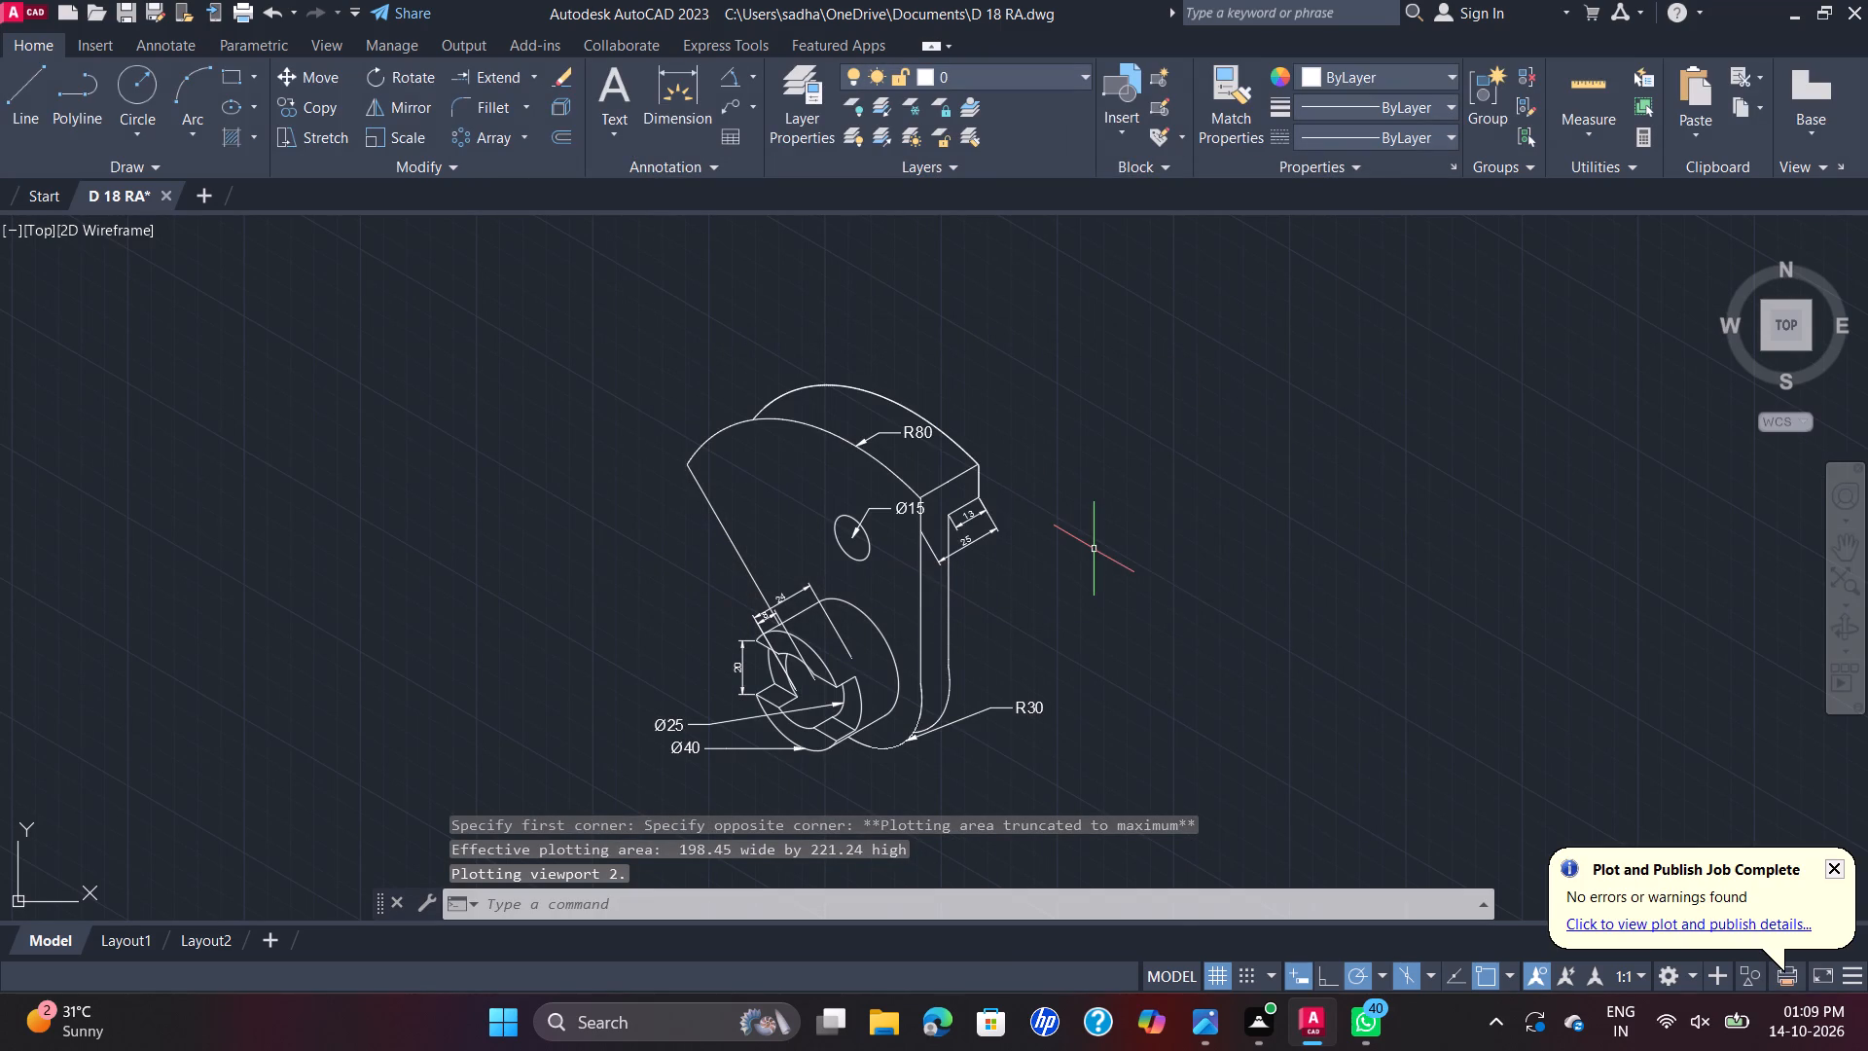